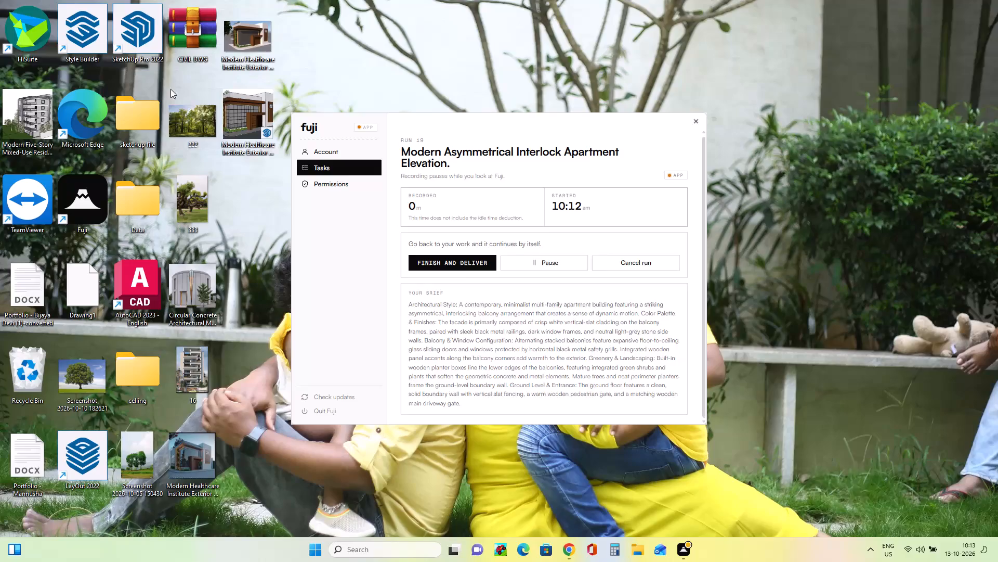
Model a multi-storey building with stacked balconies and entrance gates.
Launch SketchUp Pro 2022 from the desktop.
double_click(145, 35)
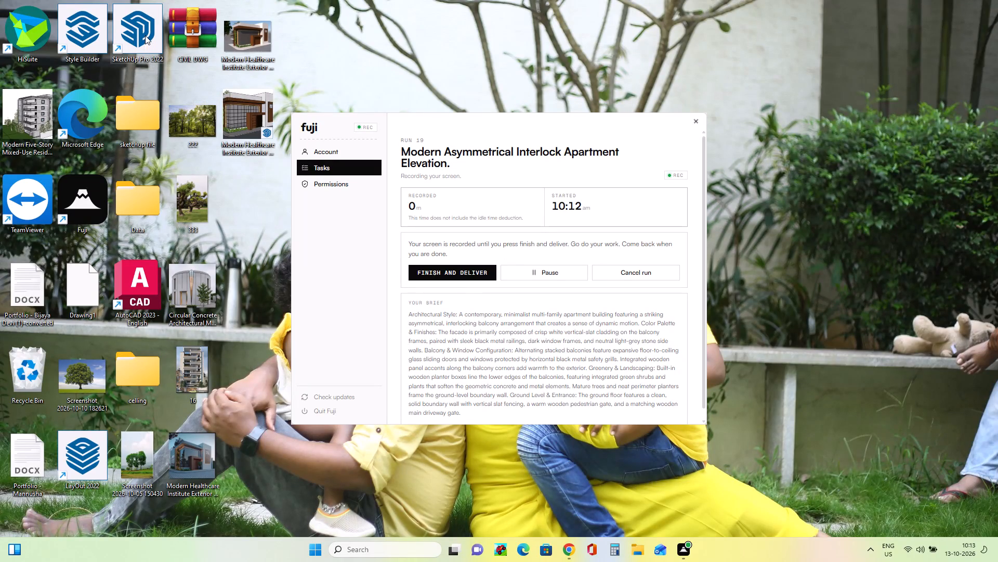
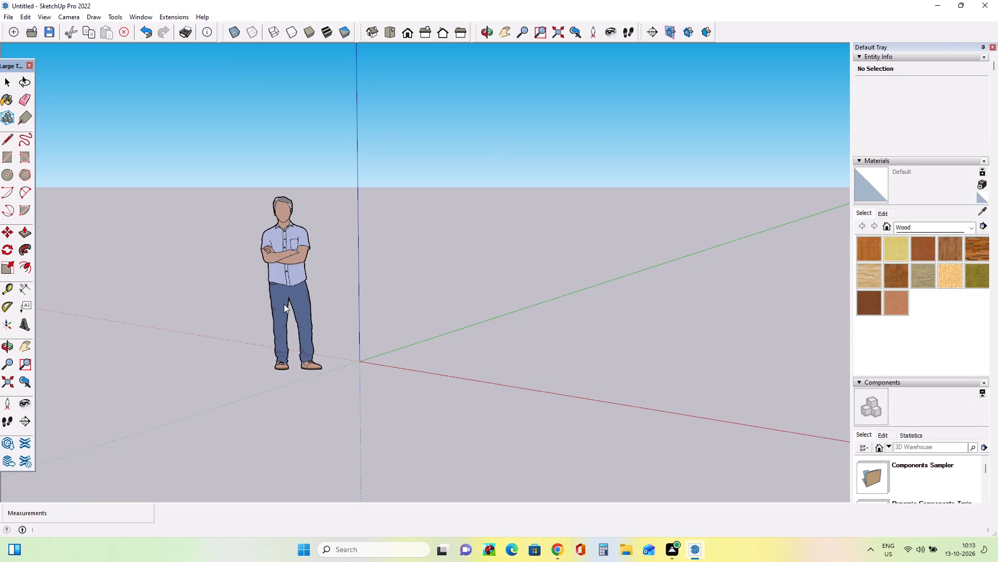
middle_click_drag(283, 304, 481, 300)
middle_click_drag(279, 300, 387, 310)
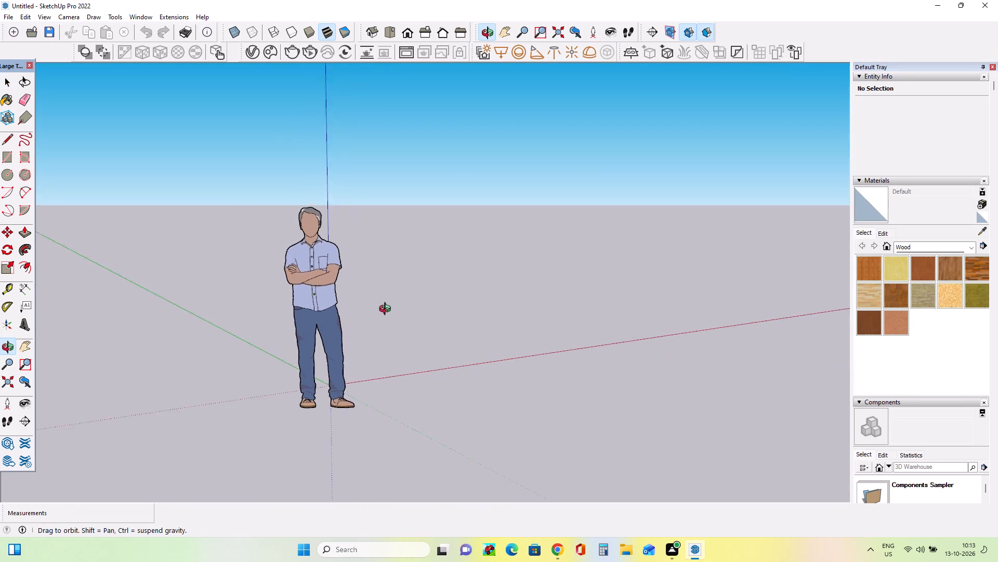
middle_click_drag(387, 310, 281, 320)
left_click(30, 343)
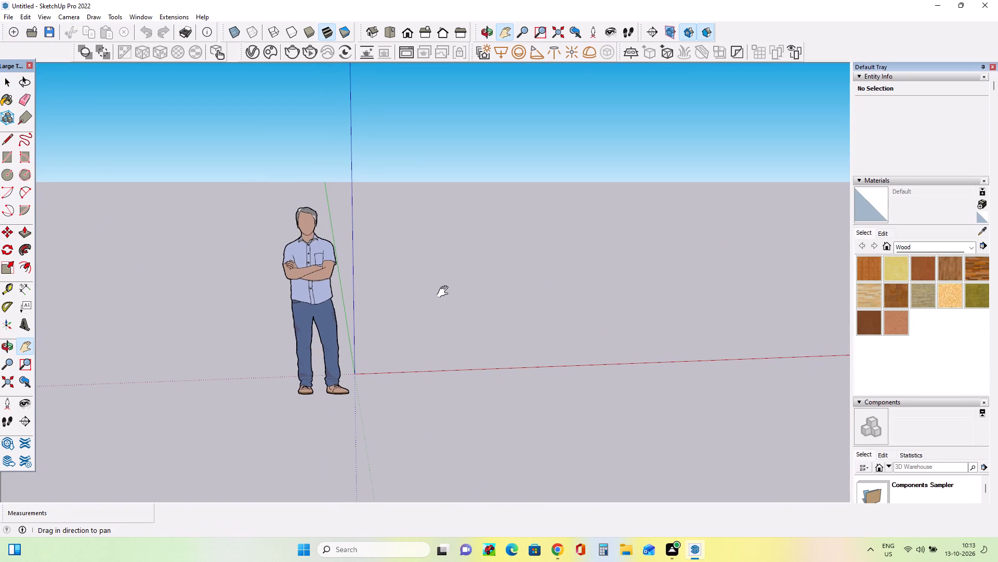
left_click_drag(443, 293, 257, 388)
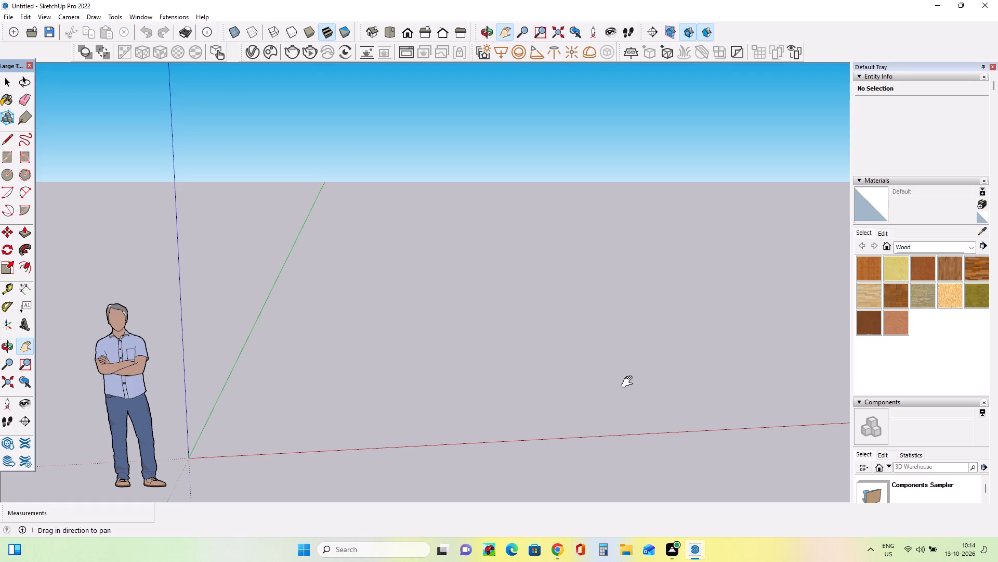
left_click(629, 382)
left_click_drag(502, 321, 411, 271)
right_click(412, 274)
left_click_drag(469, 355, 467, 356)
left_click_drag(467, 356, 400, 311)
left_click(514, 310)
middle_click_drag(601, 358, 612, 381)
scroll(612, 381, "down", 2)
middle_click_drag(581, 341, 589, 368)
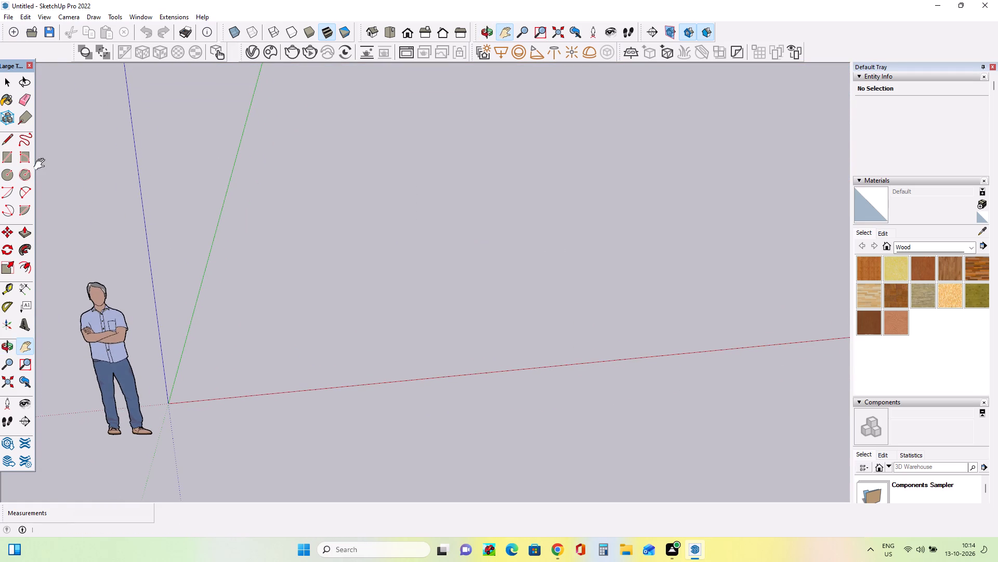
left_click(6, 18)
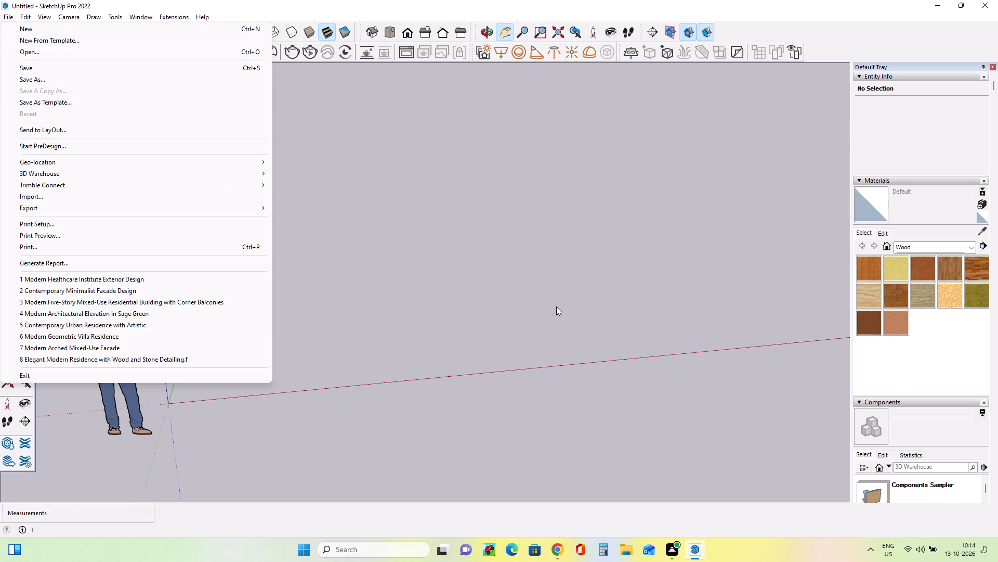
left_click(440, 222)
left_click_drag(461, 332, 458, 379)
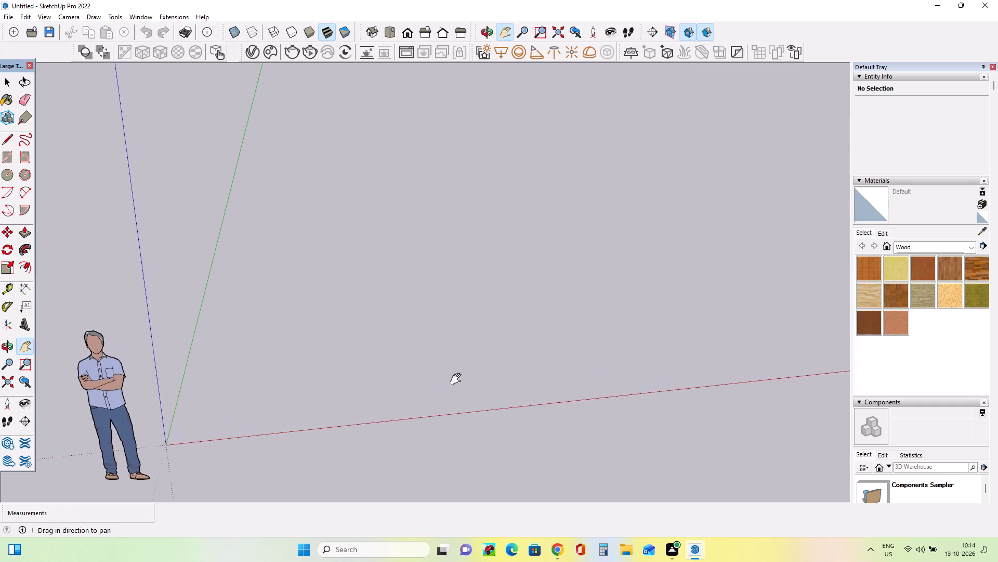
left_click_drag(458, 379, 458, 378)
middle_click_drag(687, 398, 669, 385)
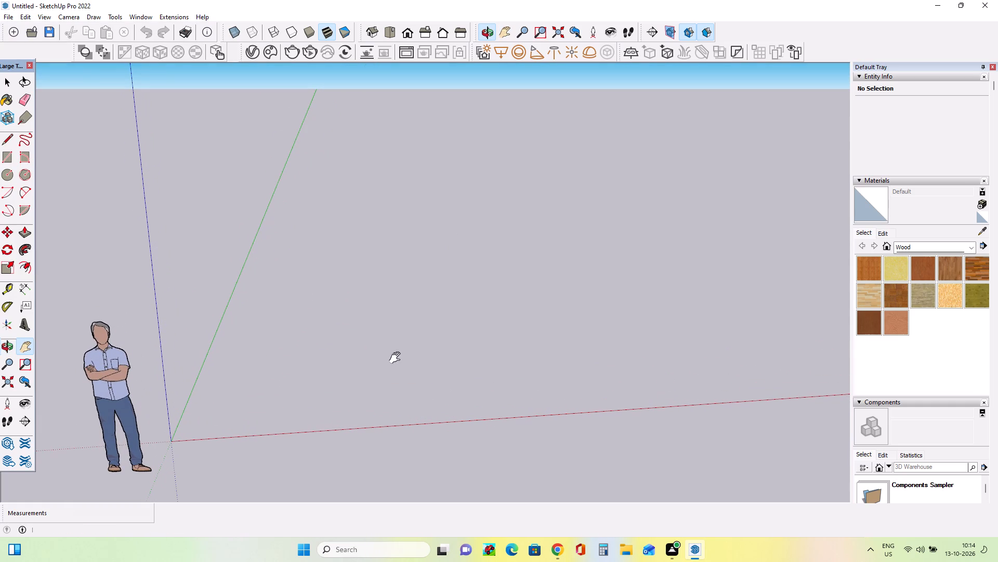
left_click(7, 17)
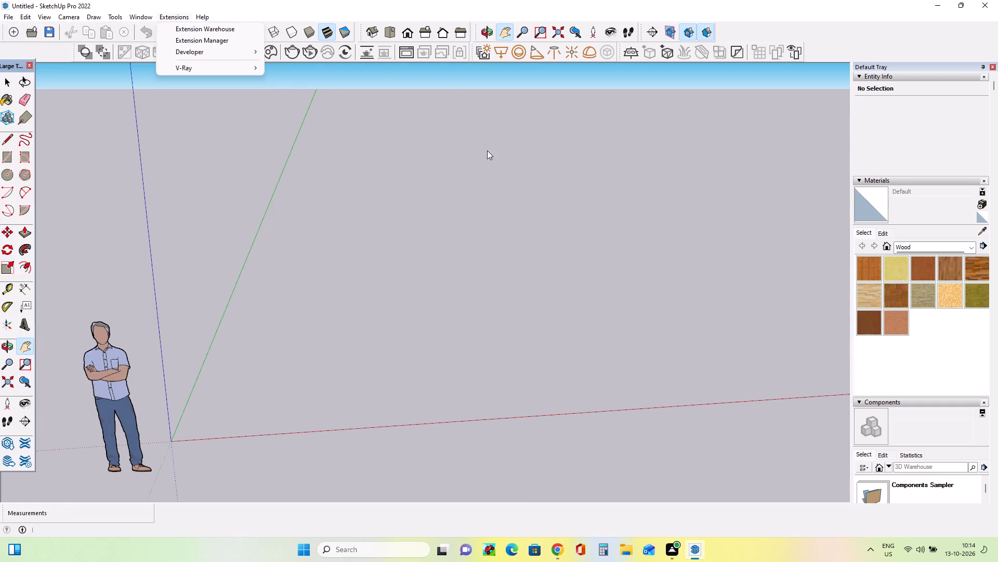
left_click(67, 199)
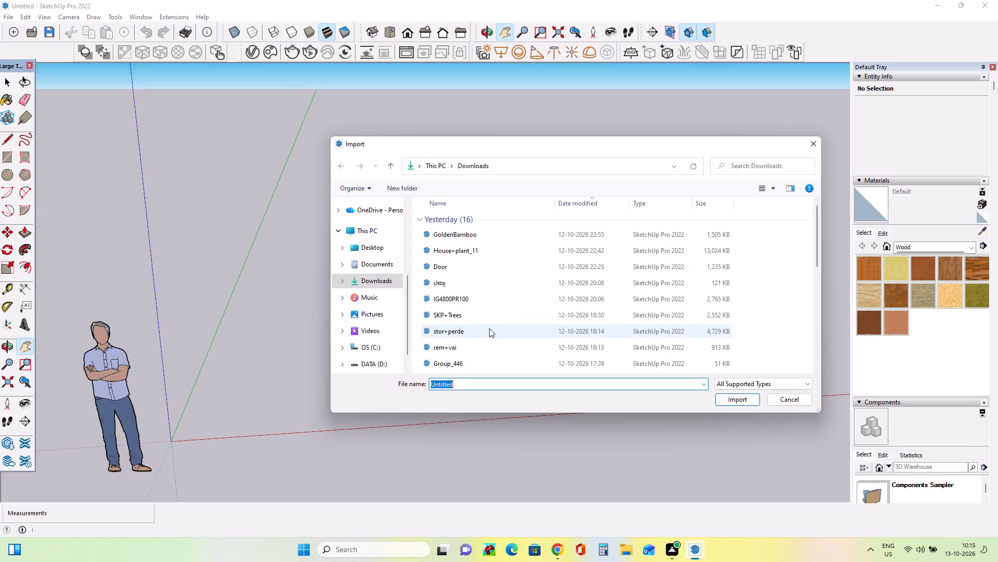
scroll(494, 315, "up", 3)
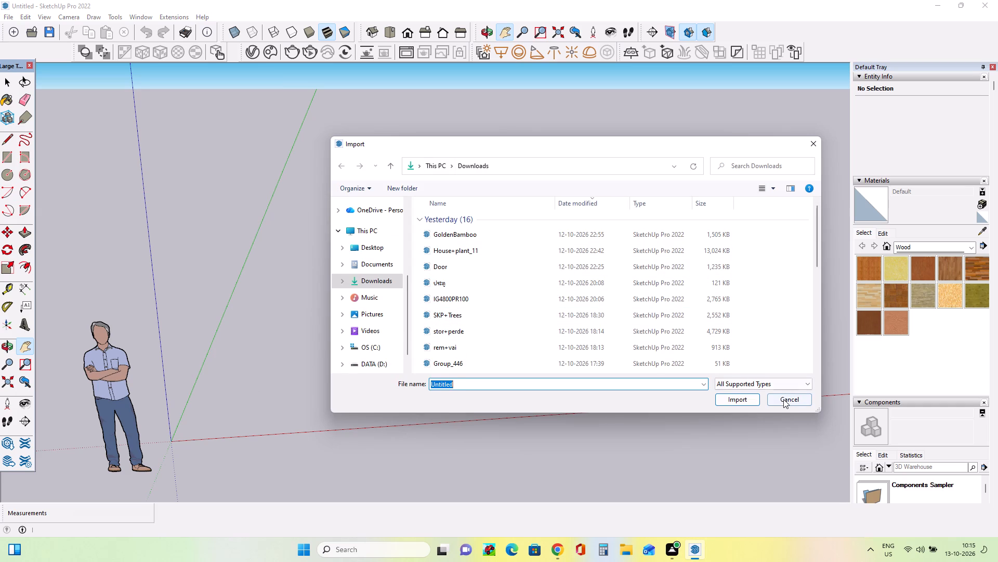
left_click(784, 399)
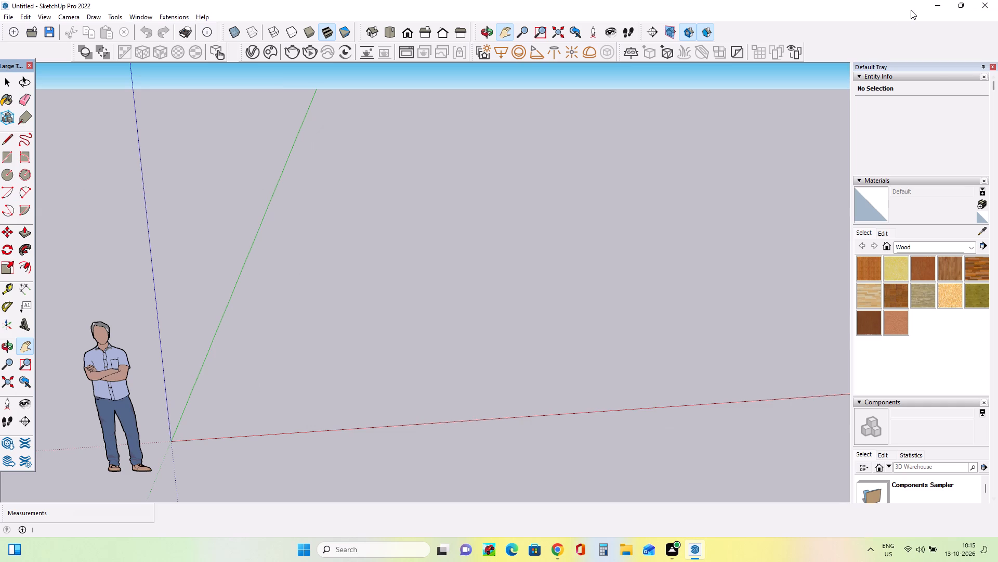
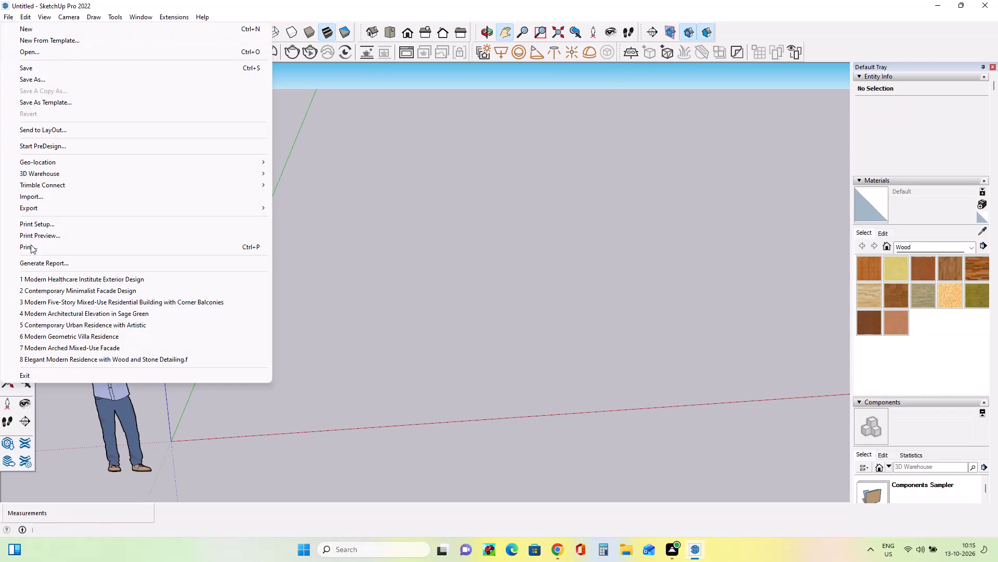
Import image 16 from the Desktop folder as an image and place it upright behind the scale figure.
left_click(56, 195)
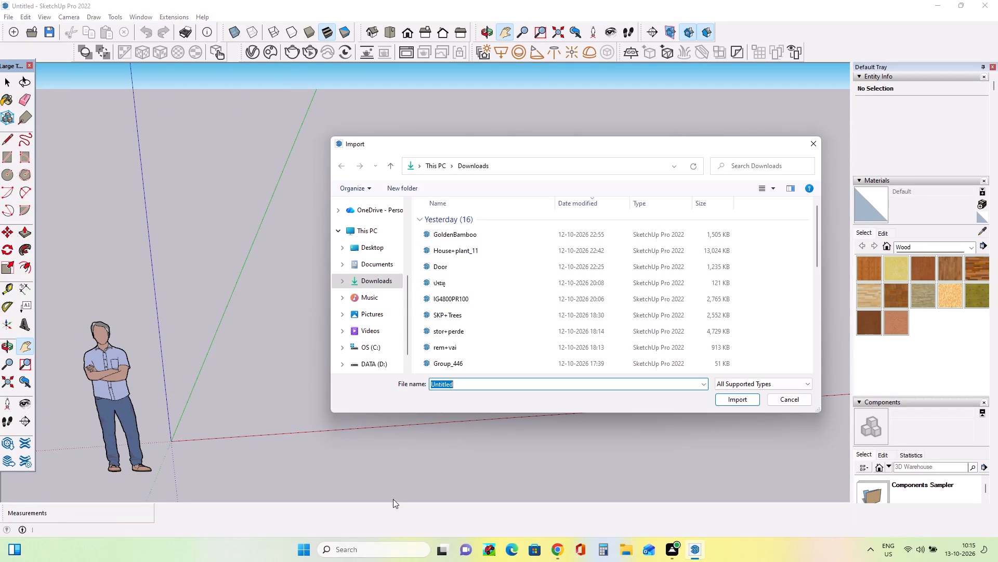
left_click(380, 250)
left_click(461, 257)
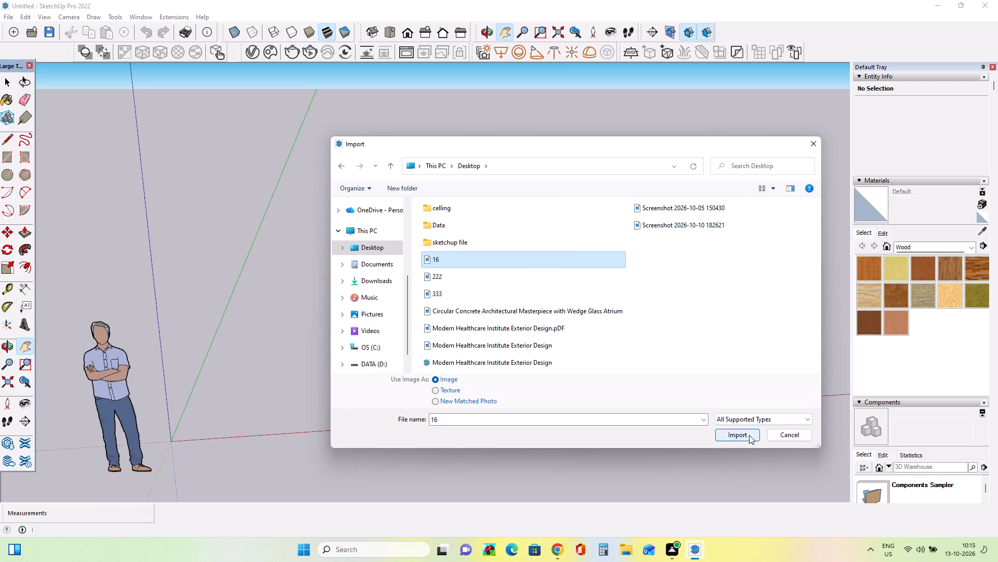
left_click(749, 435)
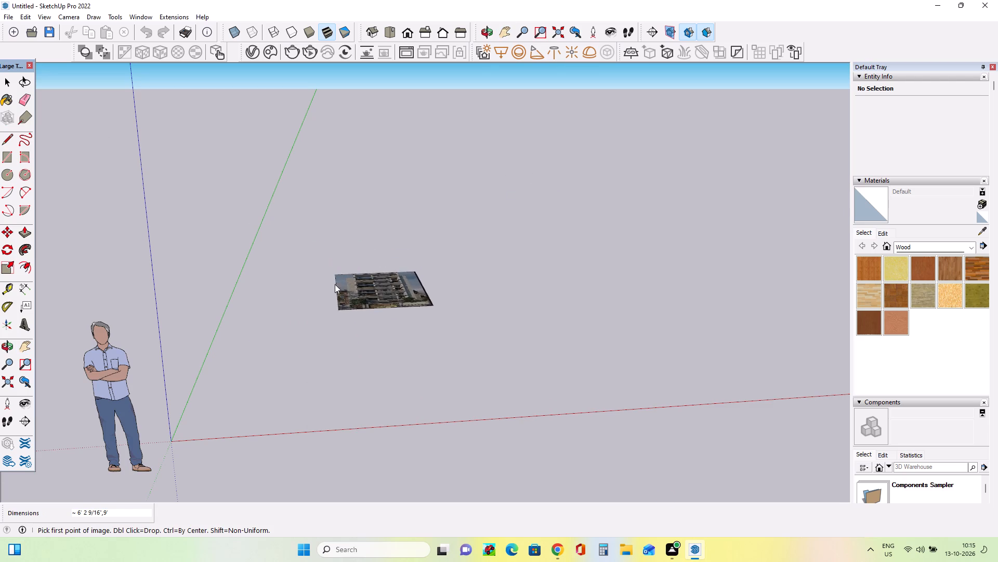
left_click_drag(342, 131, 339, 136)
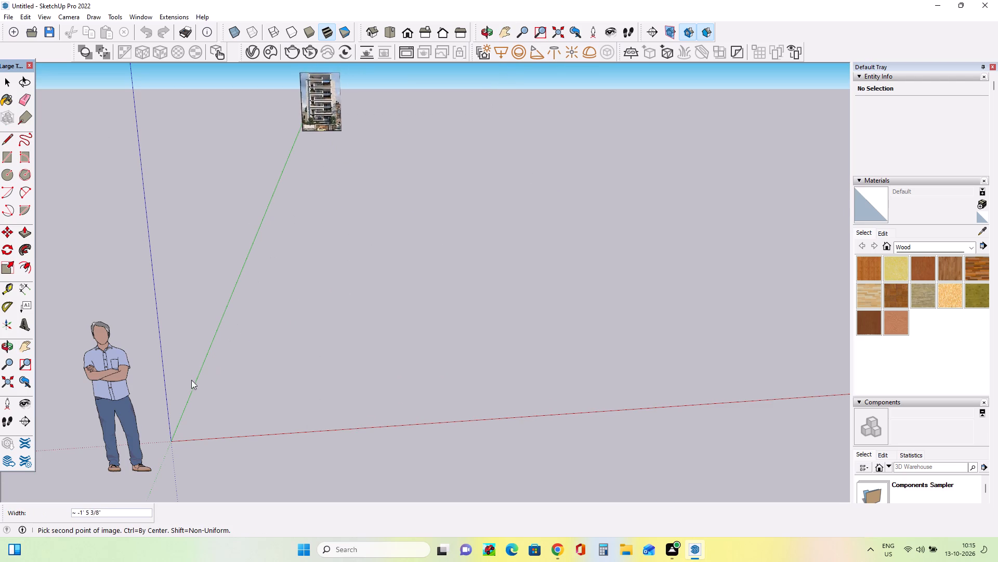
left_click(441, 115)
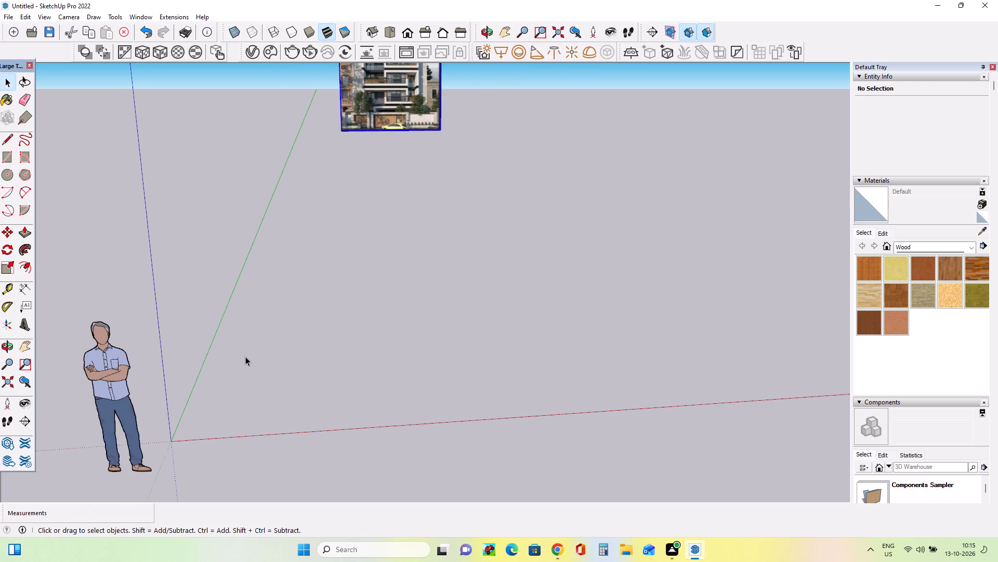
Move the reference image about 25' farther back by its lower corner, near the green axis.
scroll(245, 356, "down", 8)
middle_click_drag(308, 341, 343, 392)
left_click(8, 232)
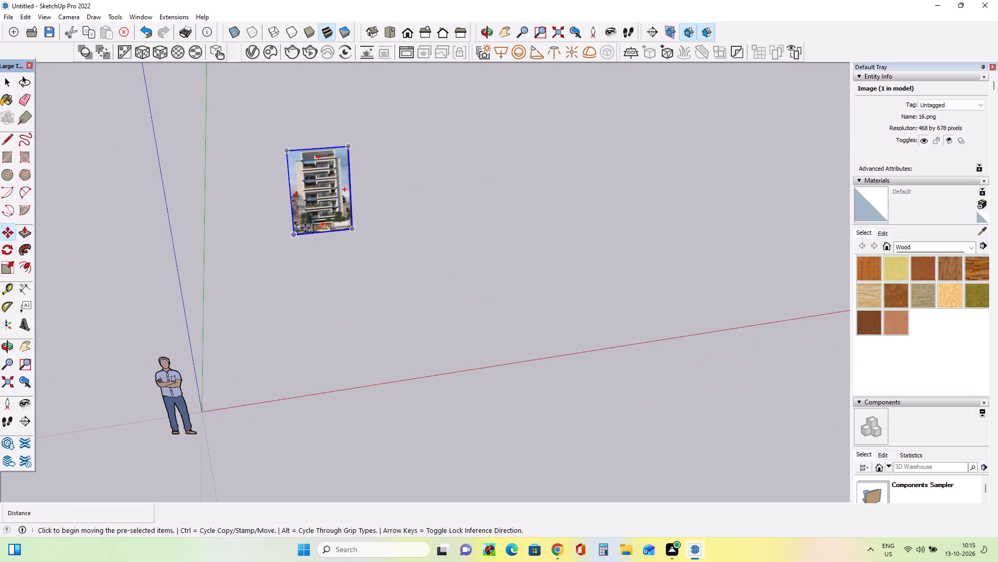
left_click(294, 235)
left_click(242, 141)
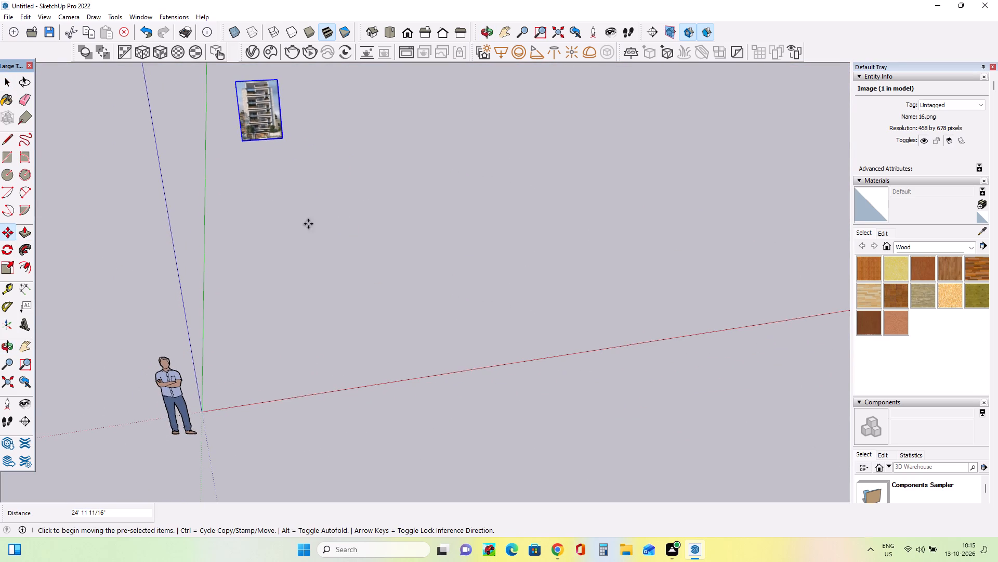
Reposition the reference image by its bottom corners, bringing it forward and away from the green axis.
scroll(443, 327, "up", 1)
middle_click_drag(432, 306, 420, 267)
scroll(420, 266, "down", 12)
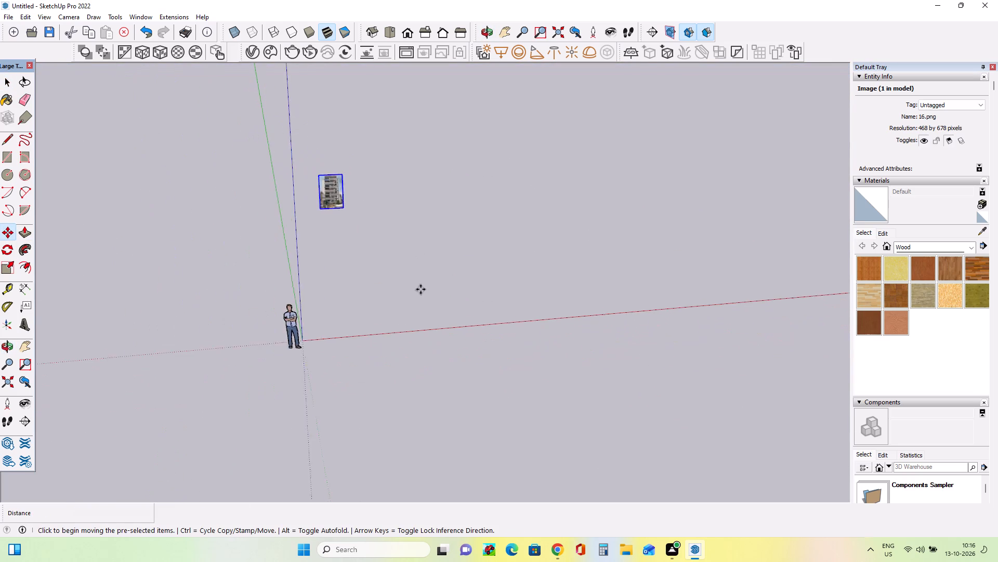
scroll(375, 205, "up", 6)
scroll(372, 212, "down", 1)
scroll(372, 212, "up", 11)
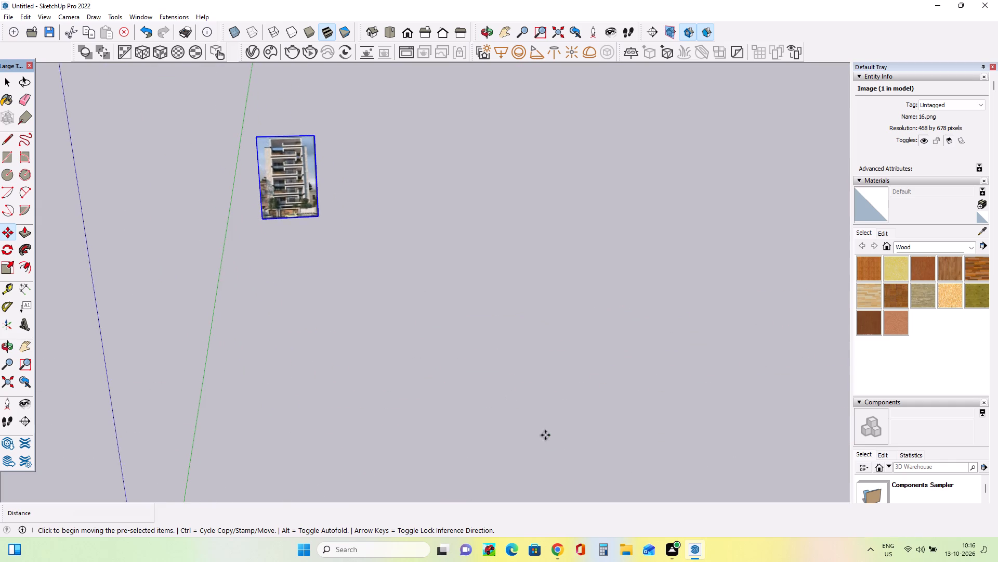
middle_click_drag(545, 435, 496, 425)
left_click(329, 215)
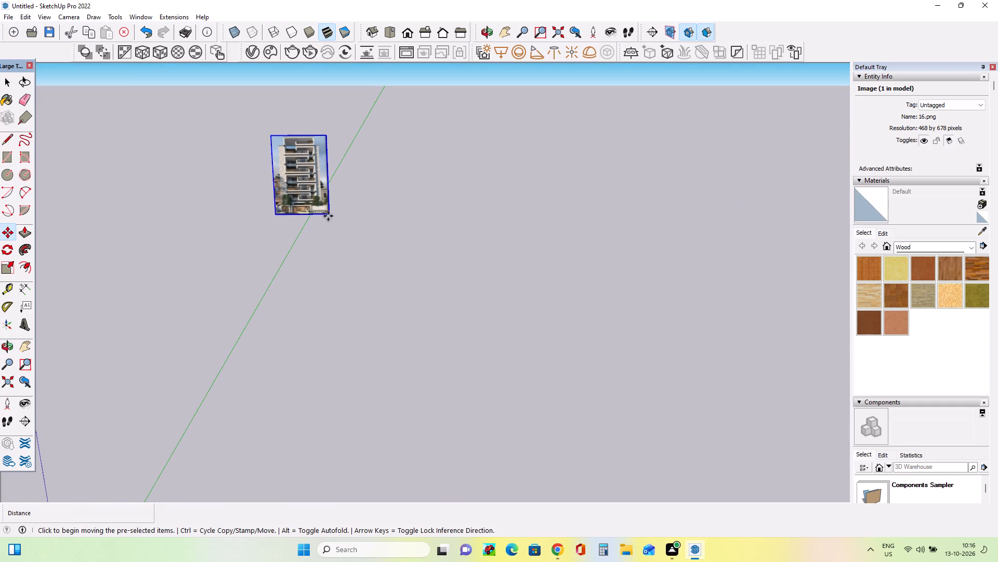
left_click(416, 259)
scroll(553, 357, "up", 3)
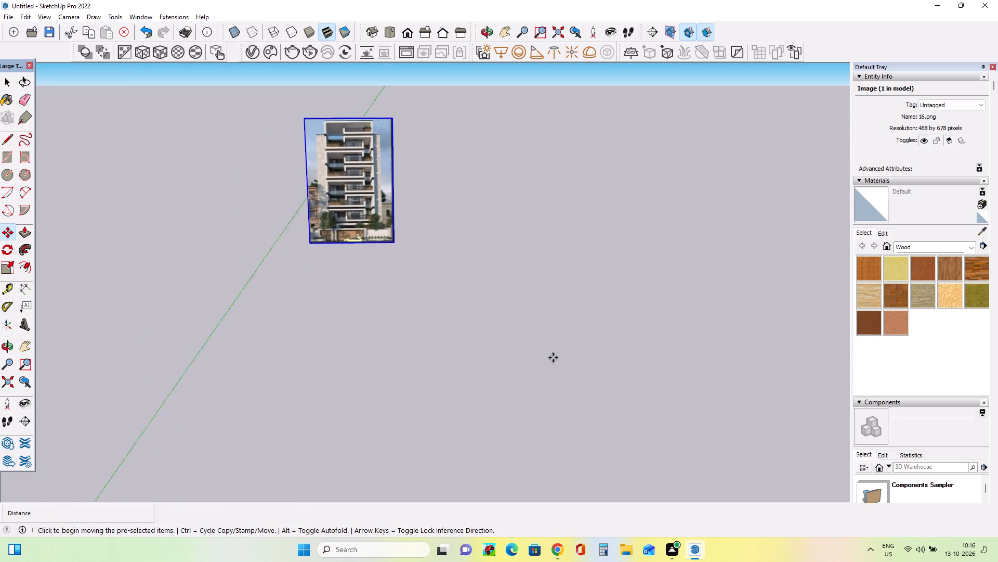
middle_click_drag(605, 371, 637, 356)
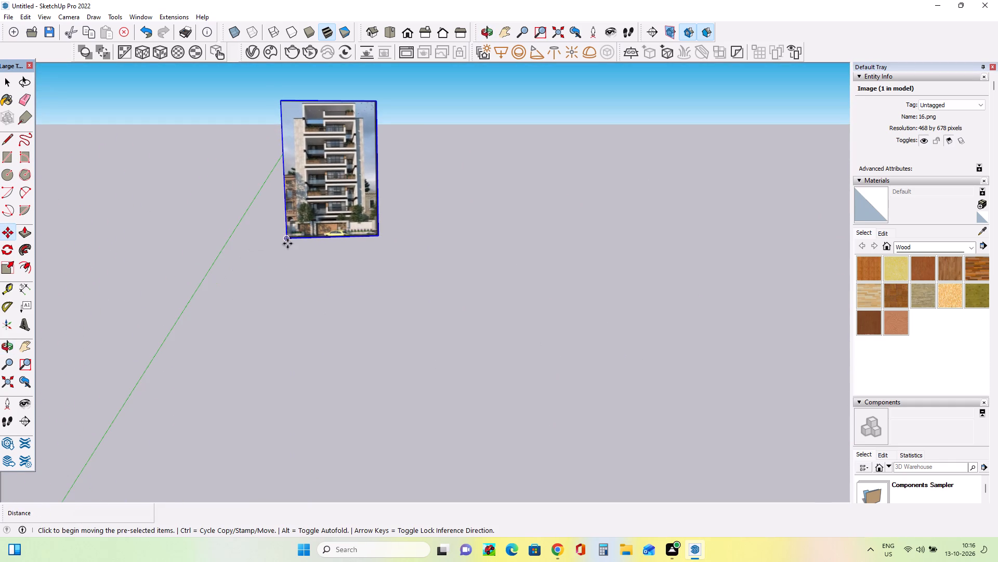
left_click(288, 240)
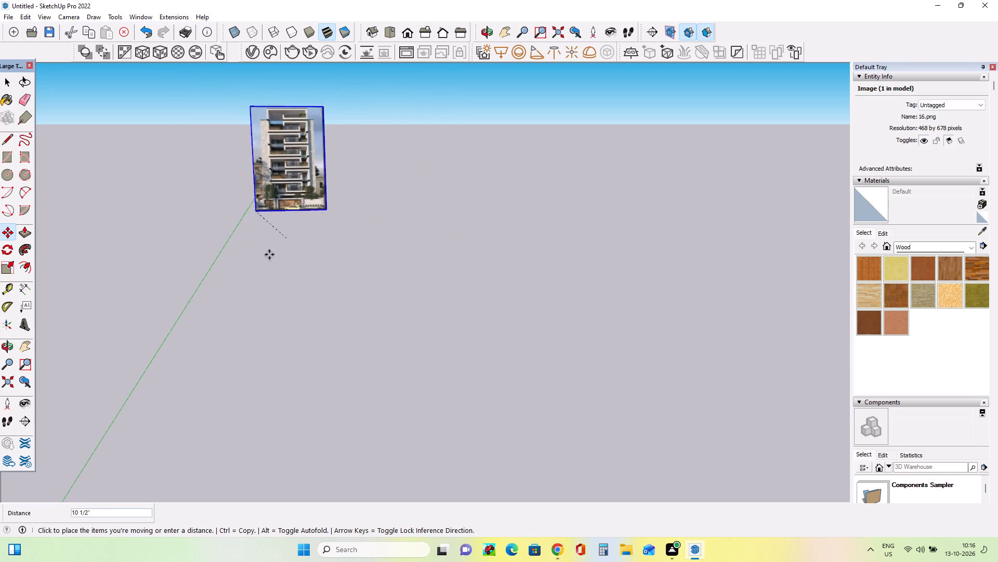
left_click(294, 251)
Draw a flat ground rectangle of about 650 sq ft in front of the reference image for the building base.
middle_click_drag(547, 361, 599, 332)
scroll(450, 355, "down", 3)
middle_click_drag(447, 379, 452, 398)
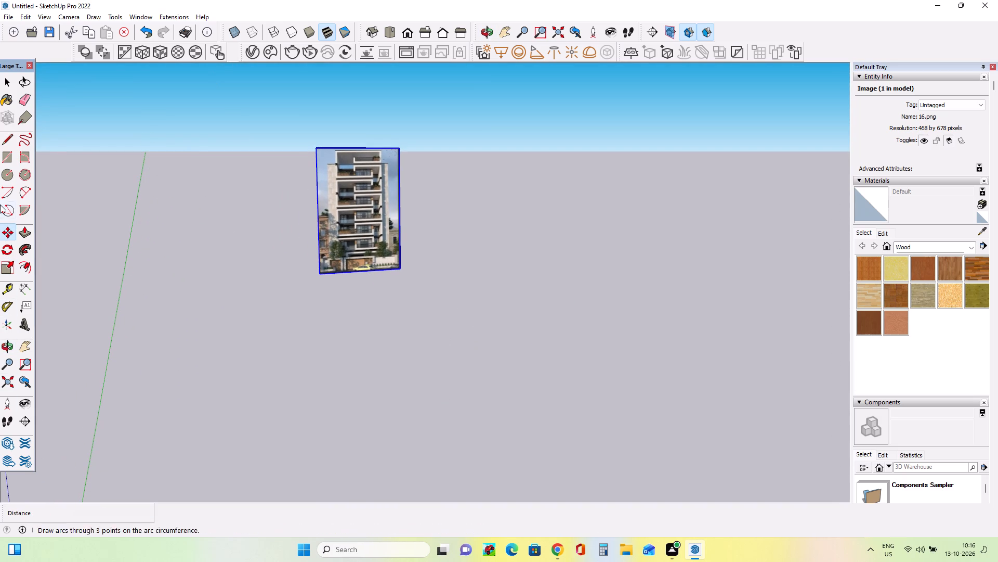
left_click(4, 155)
left_click(360, 342)
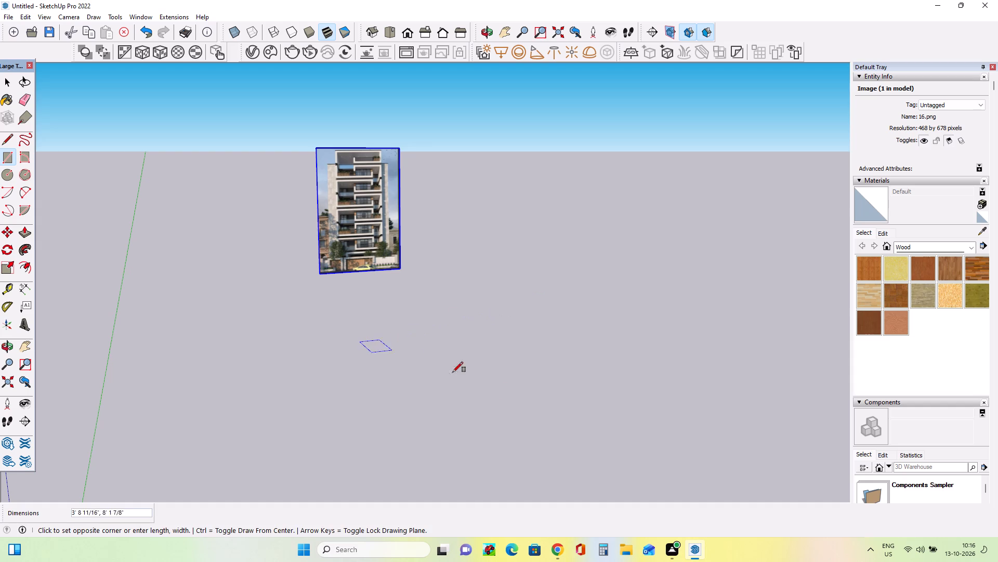
left_click(811, 352)
Move the reference image about 12' so it stands beside the near end of the ground rectangle.
scroll(330, 424, "down", 5)
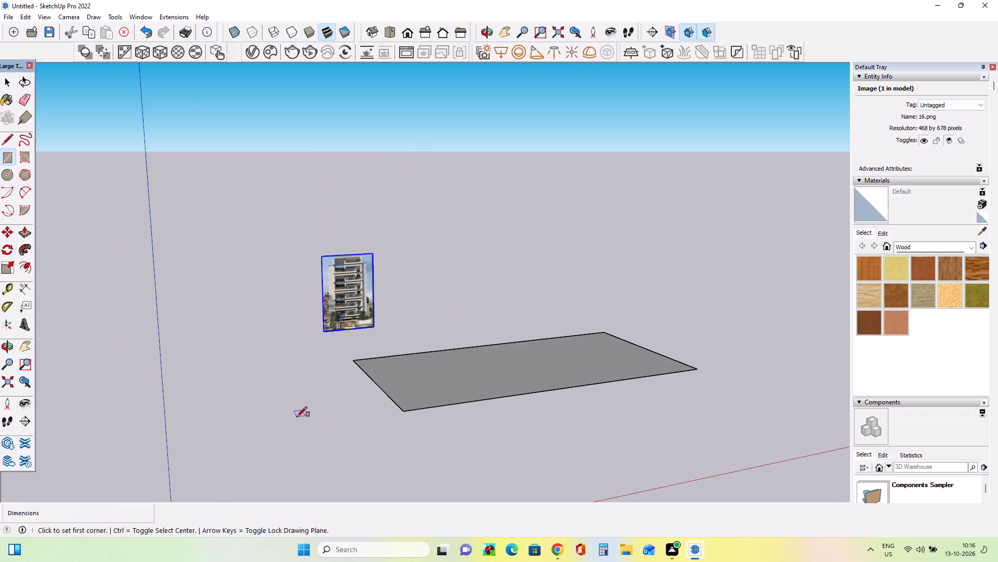
scroll(297, 417, "down", 3)
middle_click_drag(631, 464, 558, 458)
scroll(586, 412, "up", 2)
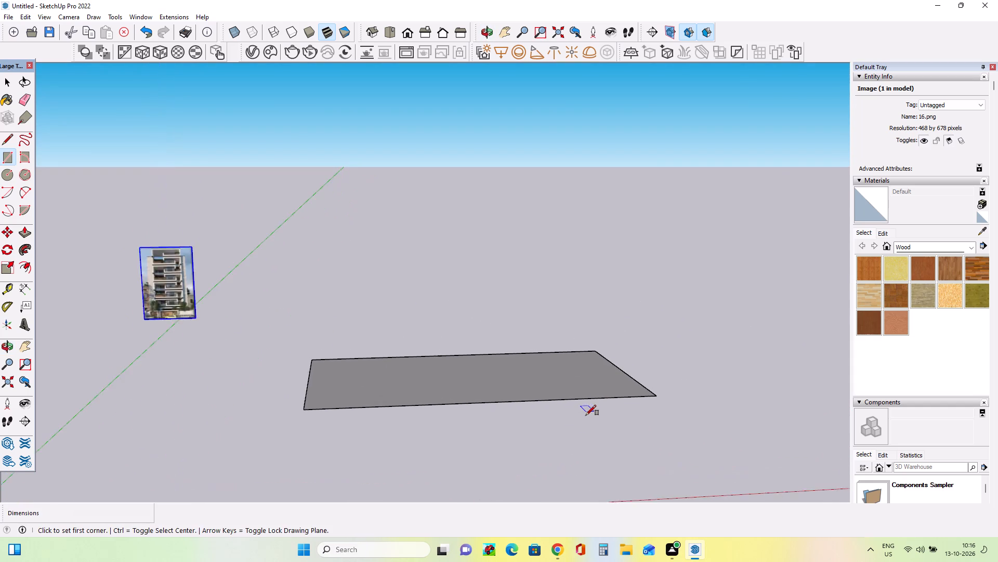
scroll(586, 415, "up", 5)
scroll(597, 441, "down", 8)
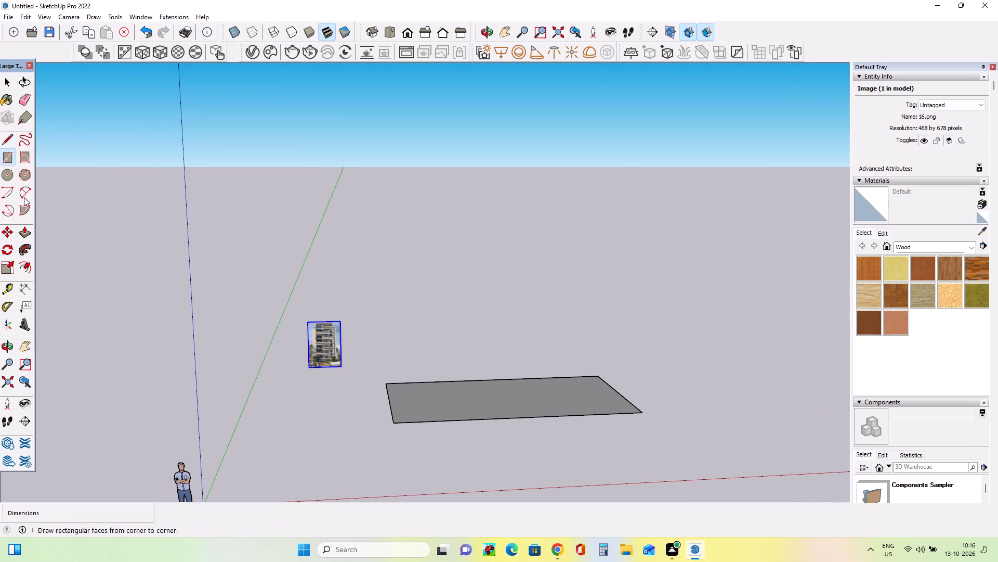
left_click(29, 226)
left_click(5, 232)
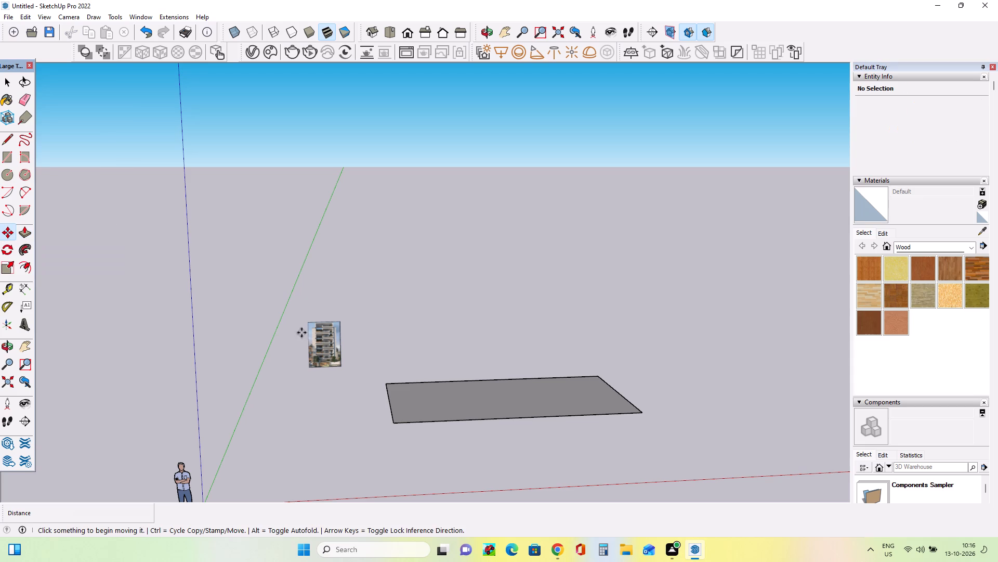
left_click(342, 366)
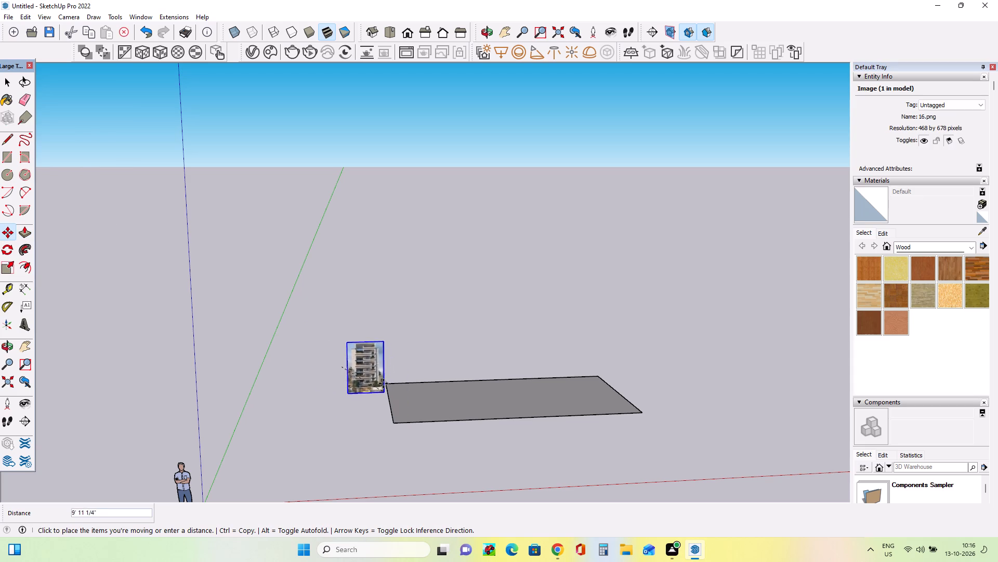
left_click(386, 396)
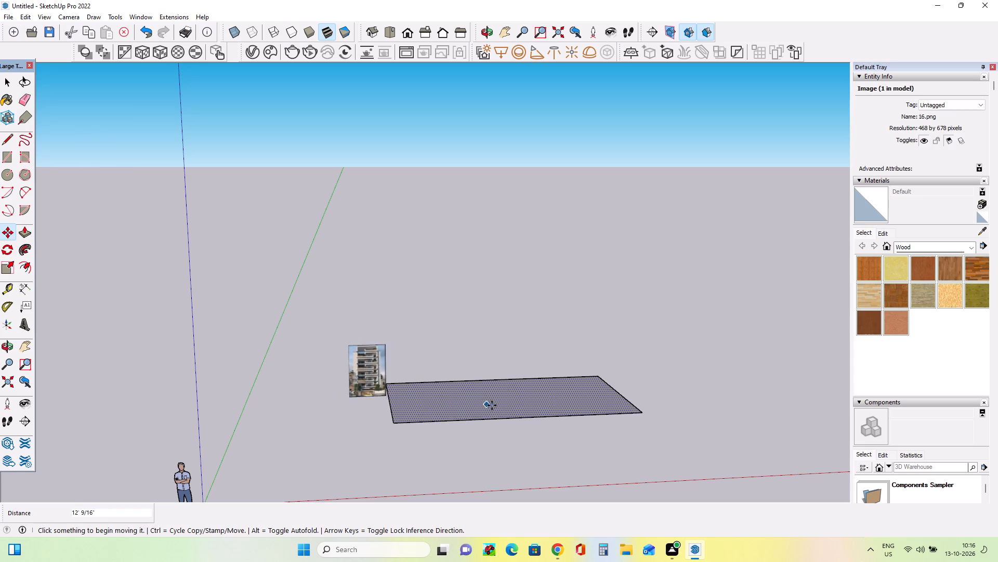
Examine the reference image up close, from the interlocking balconies and railings down to the entrance and boundary wall.
scroll(492, 404, "up", 8)
scroll(492, 404, "down", 6)
middle_click_drag(564, 431, 547, 461)
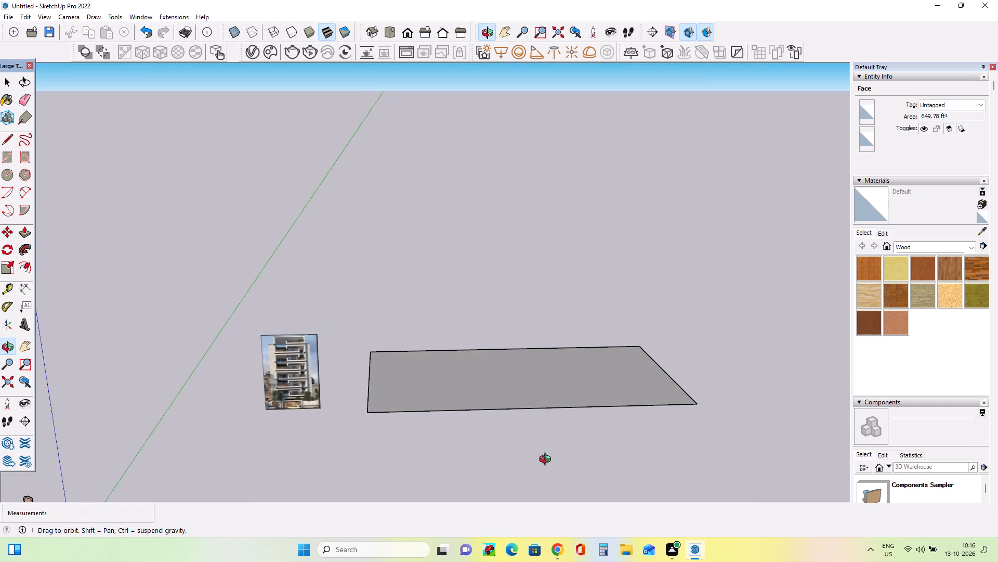
middle_click_drag(547, 461, 547, 461)
scroll(744, 428, "down", 4)
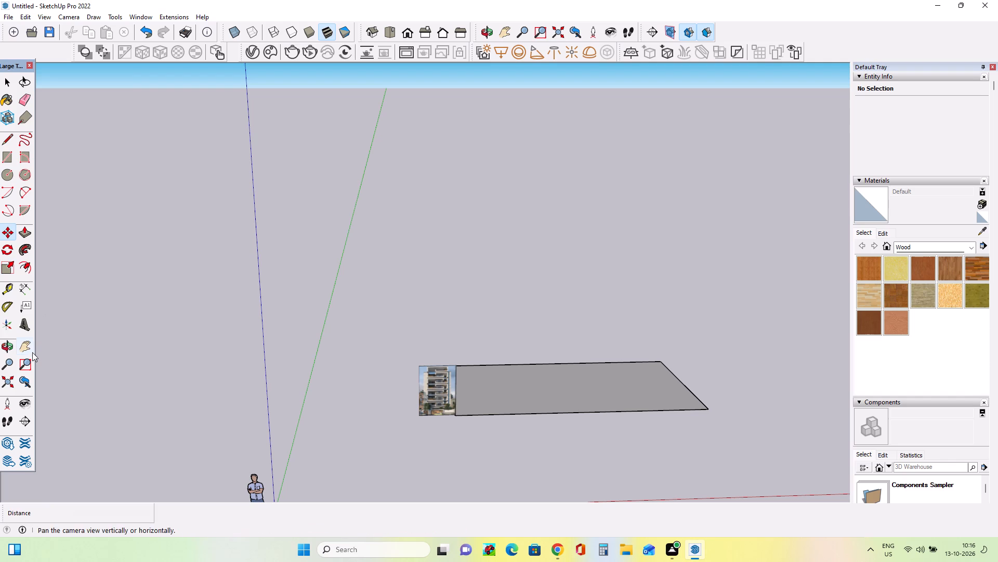
left_click(29, 347)
left_click_drag(490, 342, 316, 320)
scroll(542, 453, "up", 2)
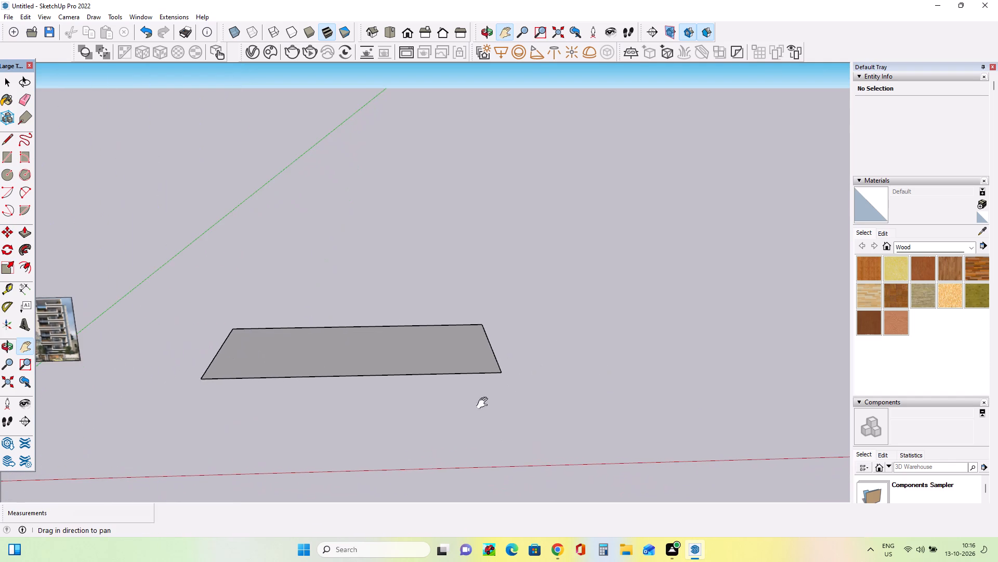
left_click_drag(480, 401, 563, 414)
scroll(374, 396, "up", 3)
middle_click_drag(435, 385, 454, 399)
scroll(487, 375, "down", 4)
scroll(256, 390, "up", 8)
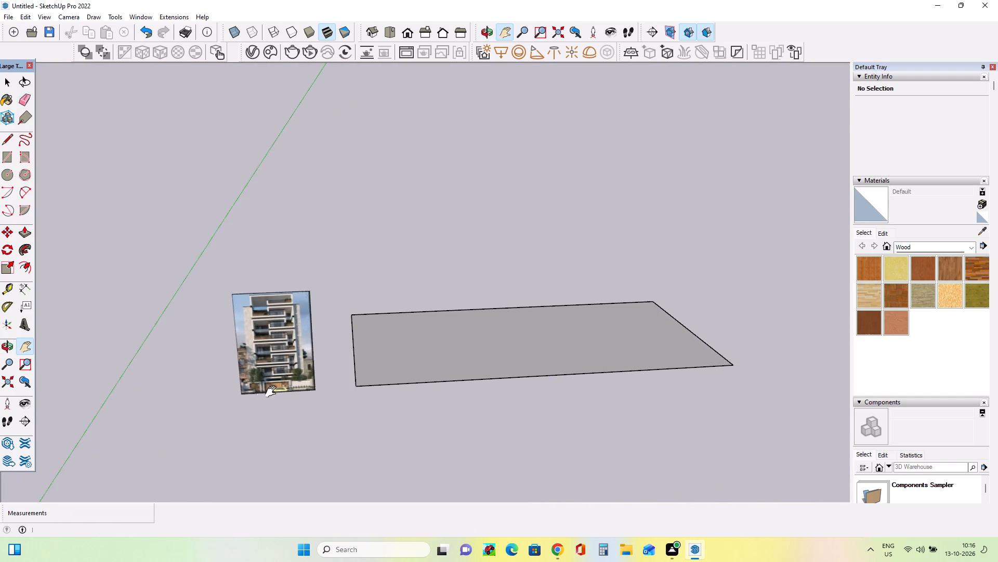
scroll(273, 392, "up", 8)
scroll(286, 402, "down", 5)
scroll(268, 304, "up", 3)
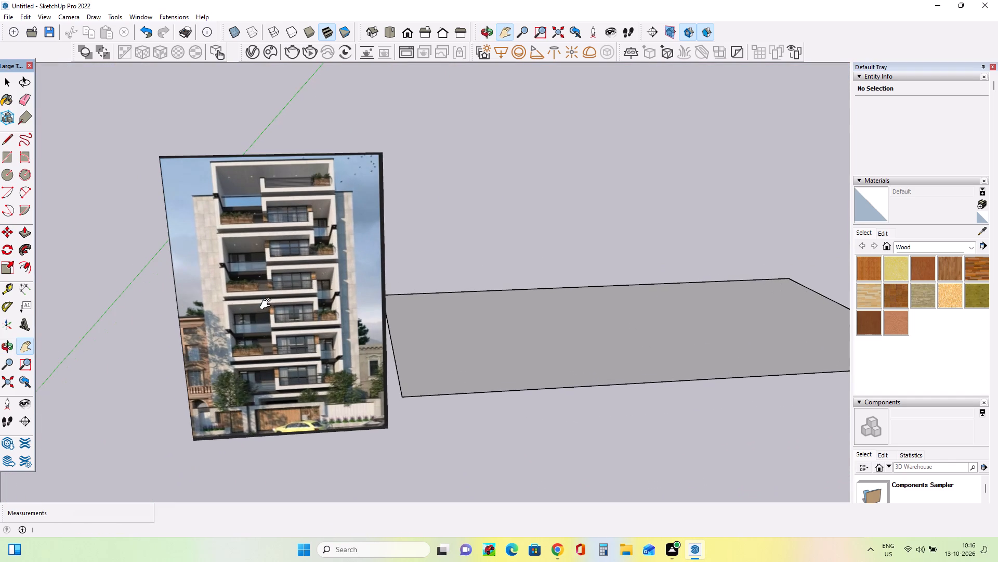
scroll(268, 304, "up", 8)
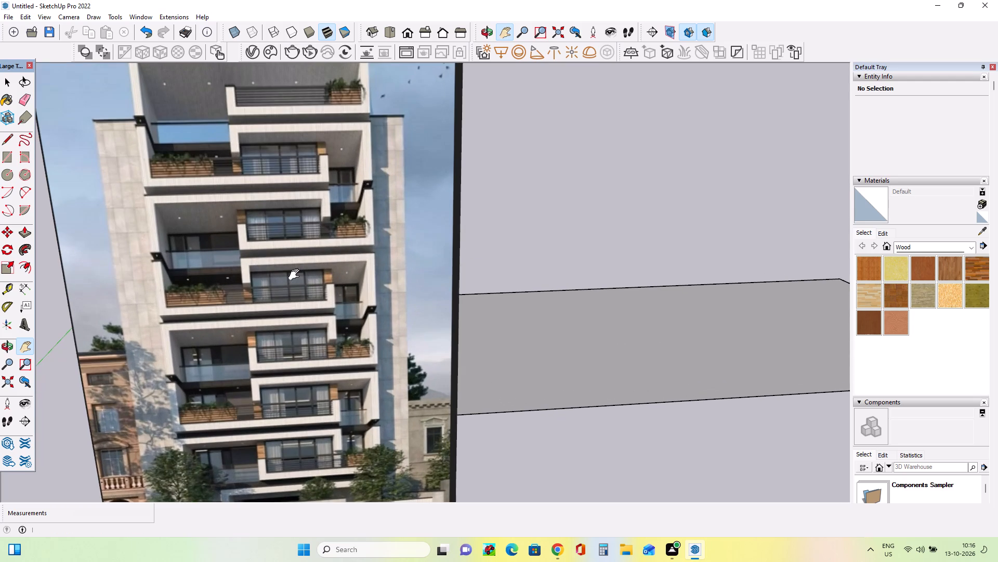
left_click_drag(306, 303, 317, 133)
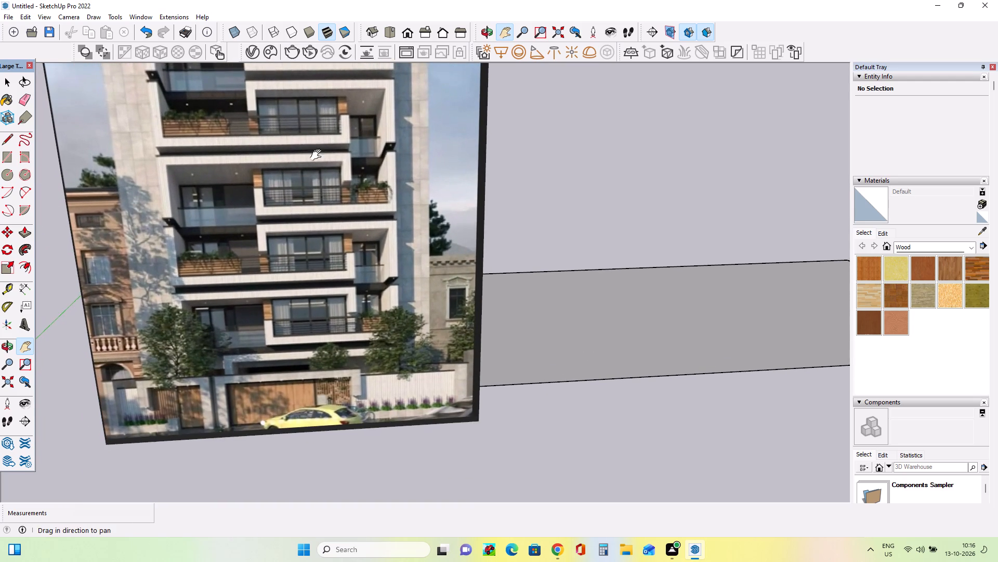
left_click_drag(295, 213, 300, 236)
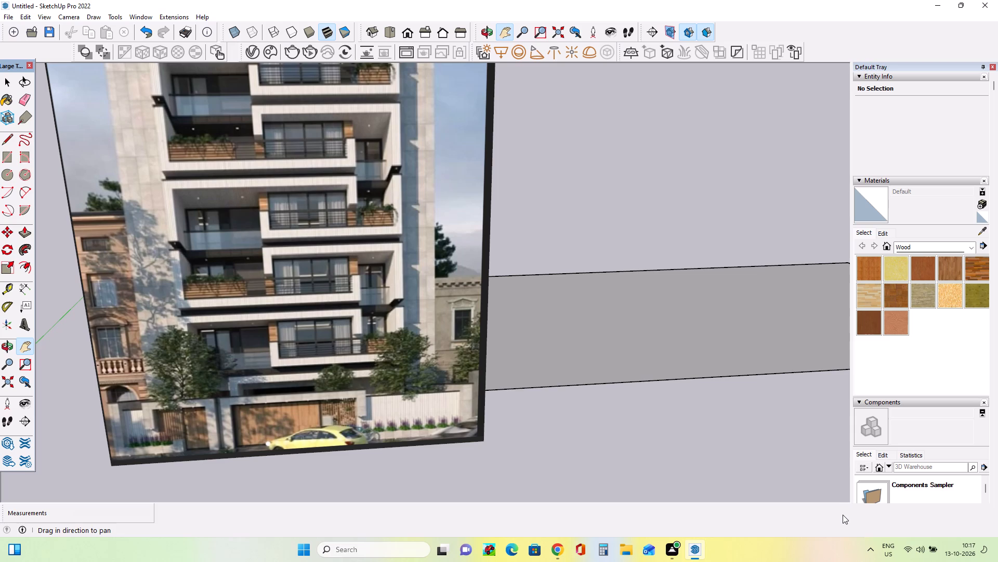
Examine the full facade in the reference image alongside the ground rectangle, checking floor arrangement and overall proportions.
scroll(110, 249, "down", 12)
scroll(158, 246, "down", 5)
scroll(222, 214, "down", 6)
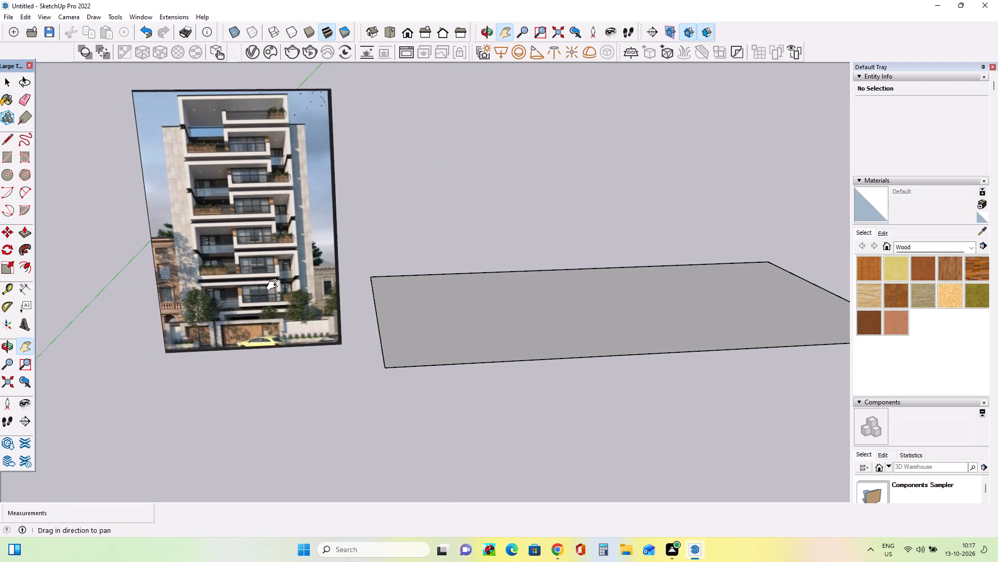
scroll(275, 285, "down", 15)
scroll(504, 274, "up", 5)
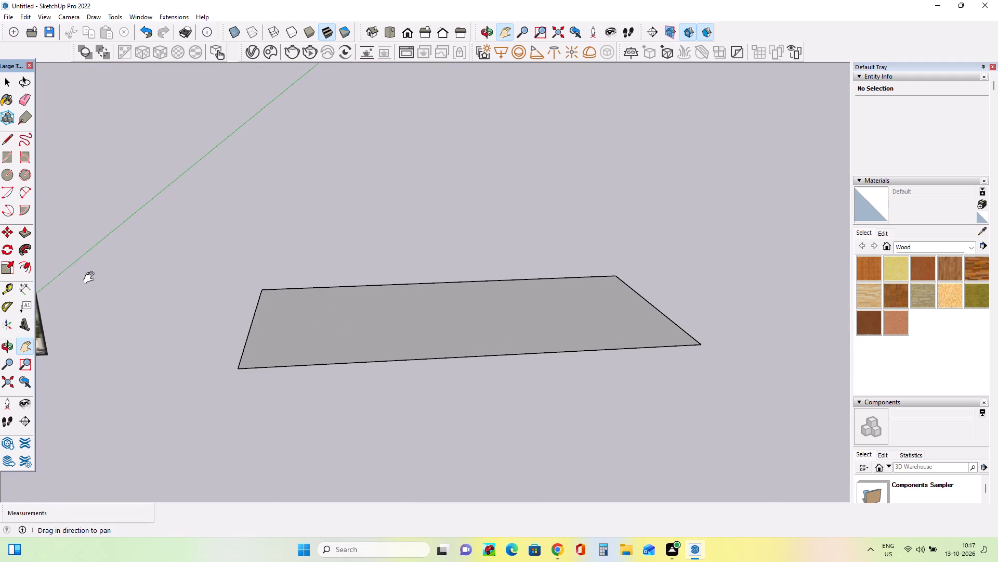
scroll(106, 284, "down", 1)
left_click_drag(139, 289, 405, 339)
scroll(240, 356, "up", 10)
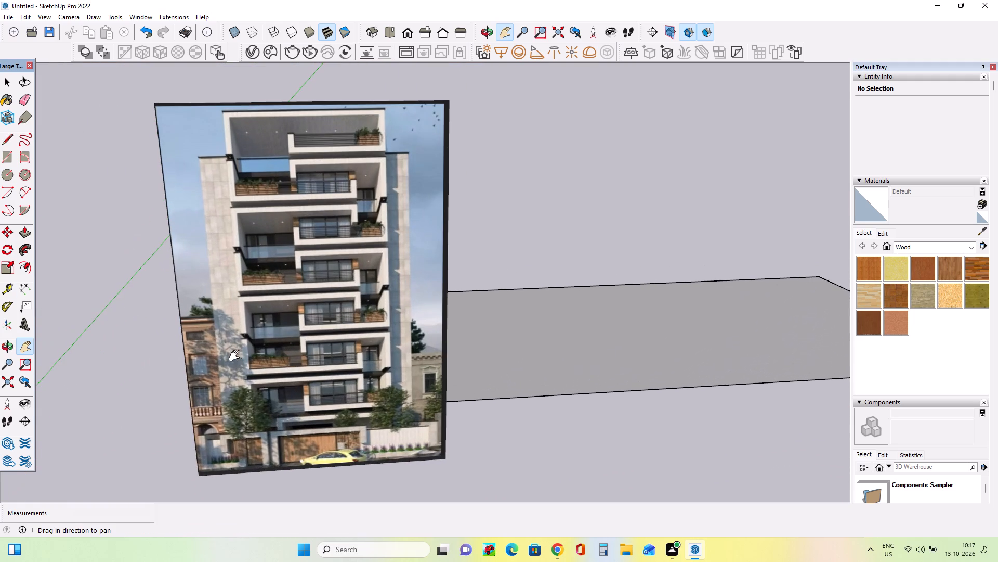
middle_click_drag(273, 357, 280, 322)
left_click_drag(277, 340, 276, 321)
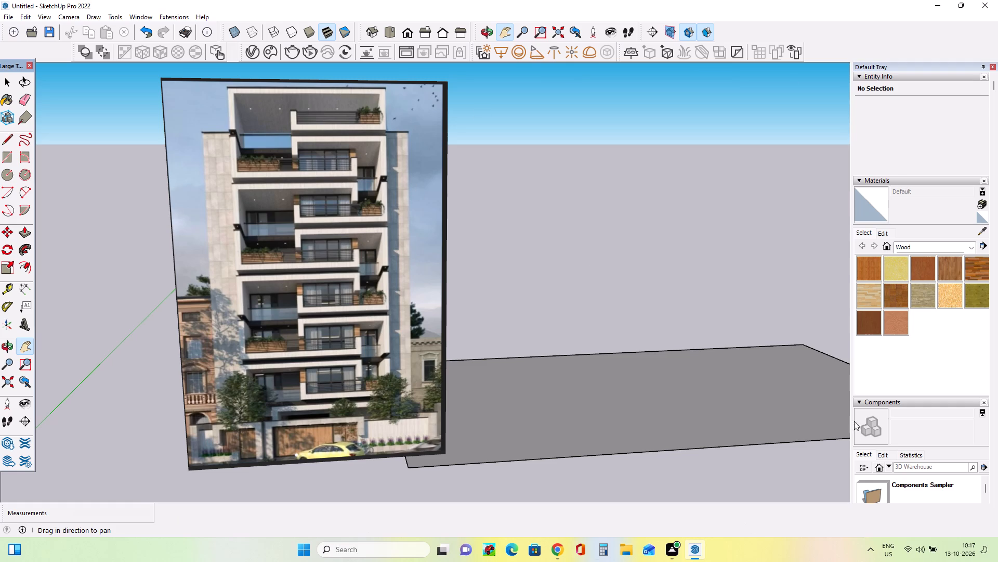
Examine the full facade in the reference image beside the ground rectangle, comparing overall height, width and floor stacking.
left_click_drag(264, 345, 199, 316)
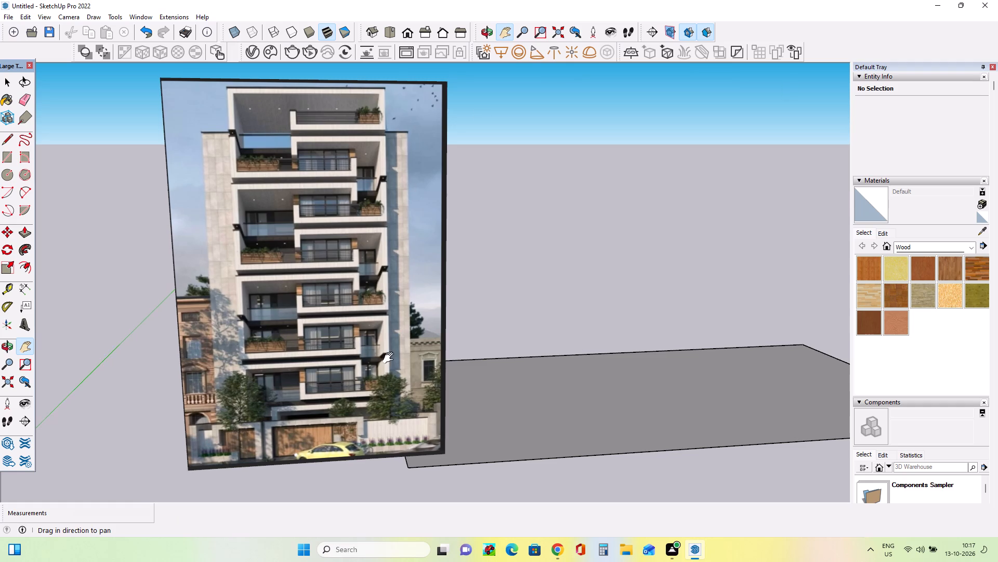
left_click_drag(390, 358, 375, 367)
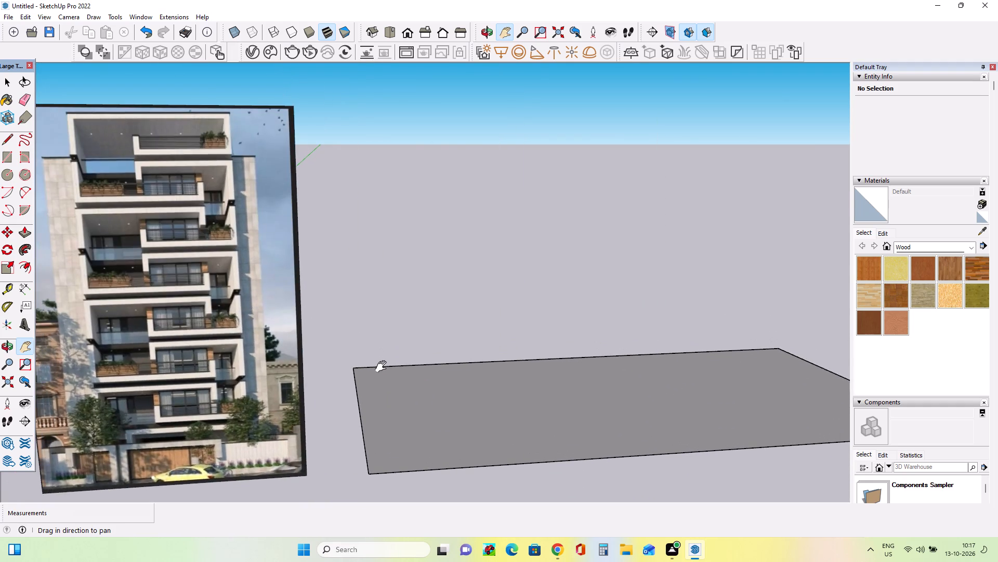
scroll(383, 367, "down", 1)
left_click_drag(261, 389, 265, 361)
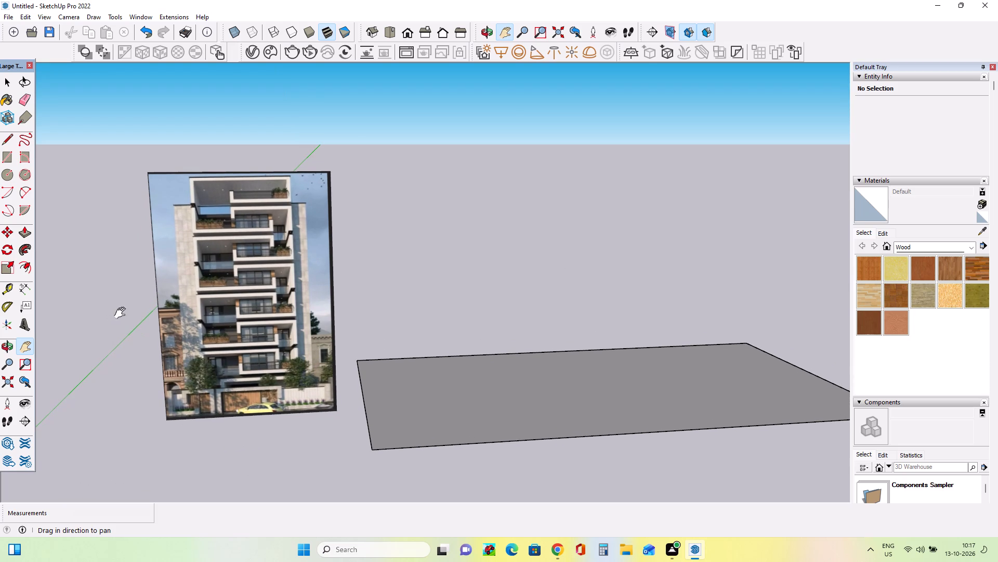
left_click_drag(214, 373, 208, 346)
scroll(206, 361, "up", 2)
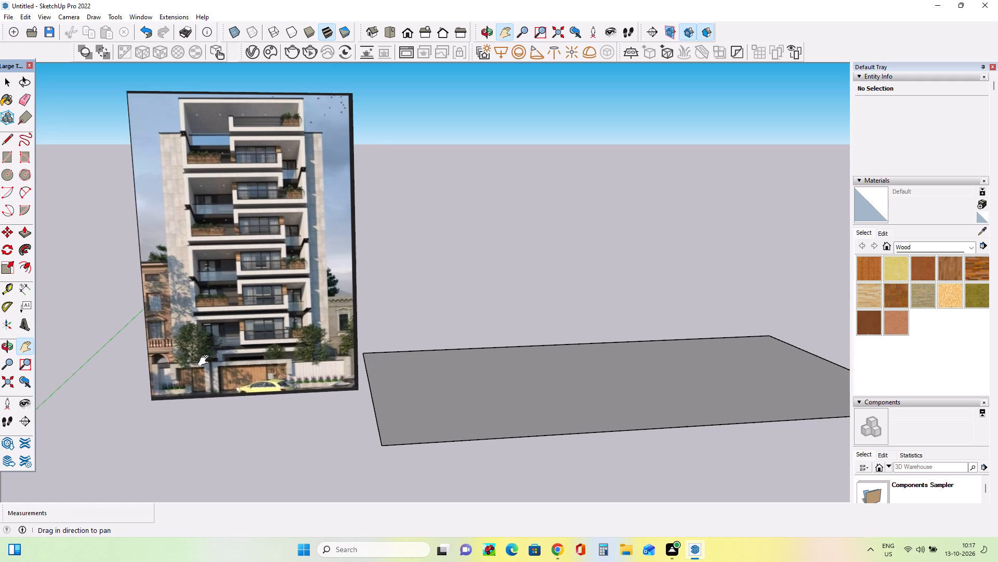
left_click_drag(208, 355, 209, 374)
scroll(217, 359, "up", 2)
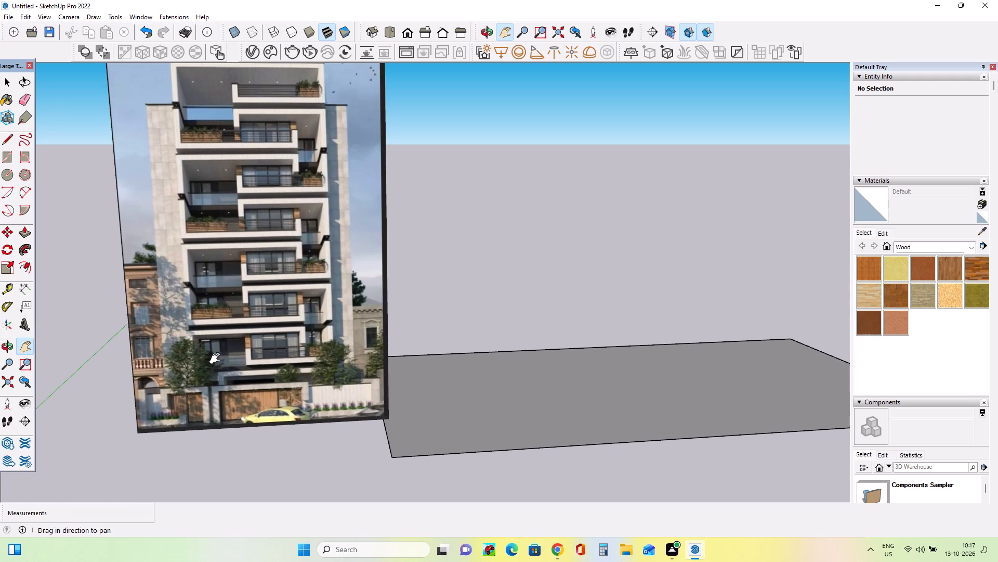
scroll(217, 359, "down", 3)
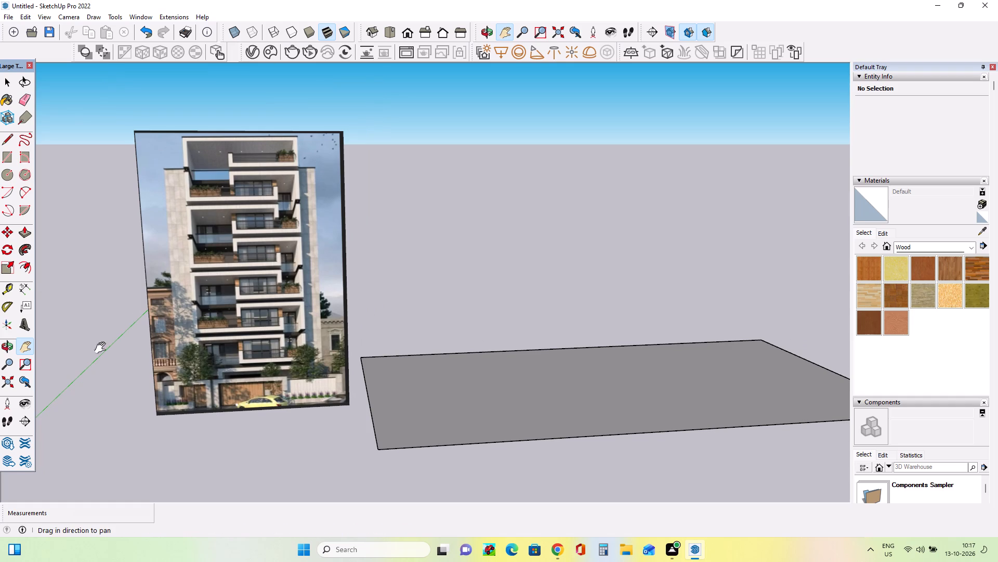
left_click_drag(235, 325, 181, 324)
left_click_drag(181, 324, 149, 312)
left_click_drag(189, 316, 202, 304)
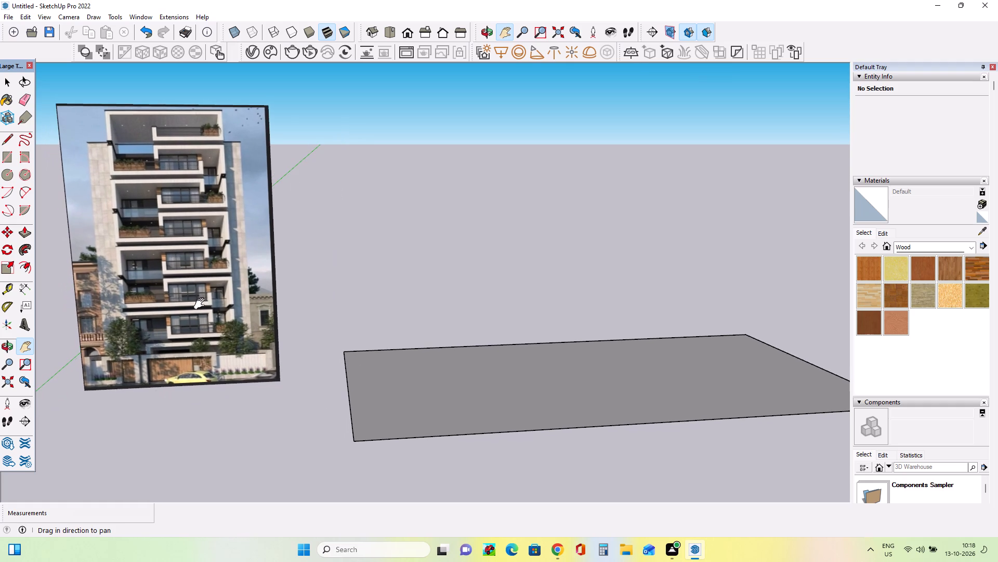
left_click_drag(202, 304, 202, 295)
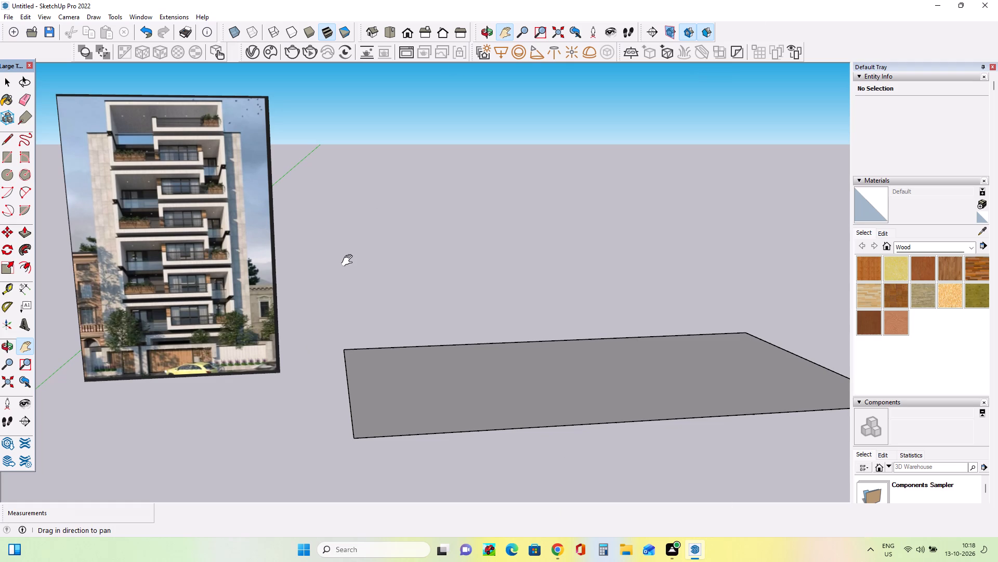
left_click_drag(282, 336, 232, 319)
left_click_drag(157, 369, 172, 307)
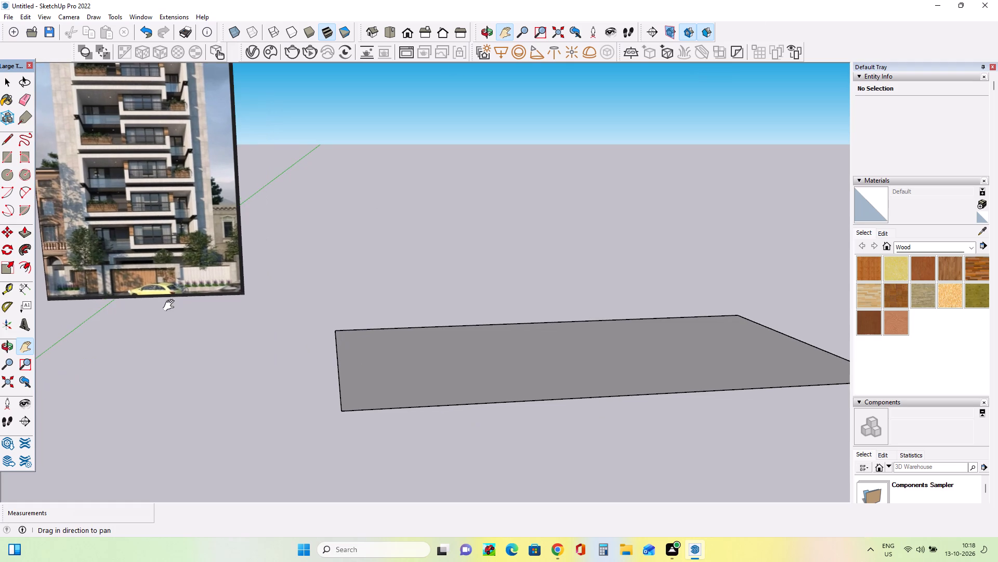
Examine the lower floors in the reference image, focusing on the boundary wall, wooden gates and entrance level.
left_click_drag(136, 224, 230, 277)
scroll(209, 236, "up", 1)
scroll(209, 236, "down", 1)
scroll(209, 236, "up", 5)
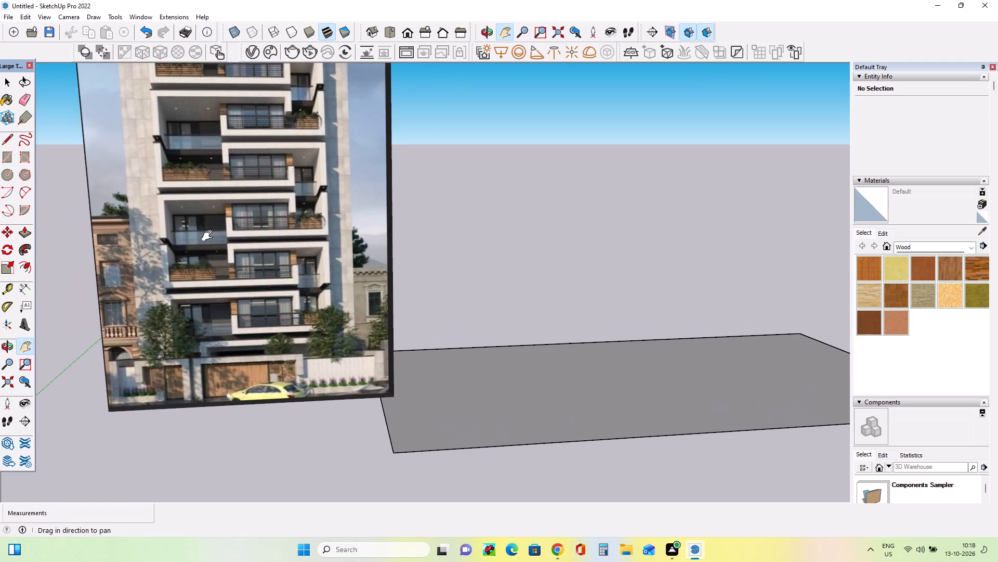
scroll(209, 236, "up", 3)
scroll(217, 238, "down", 2)
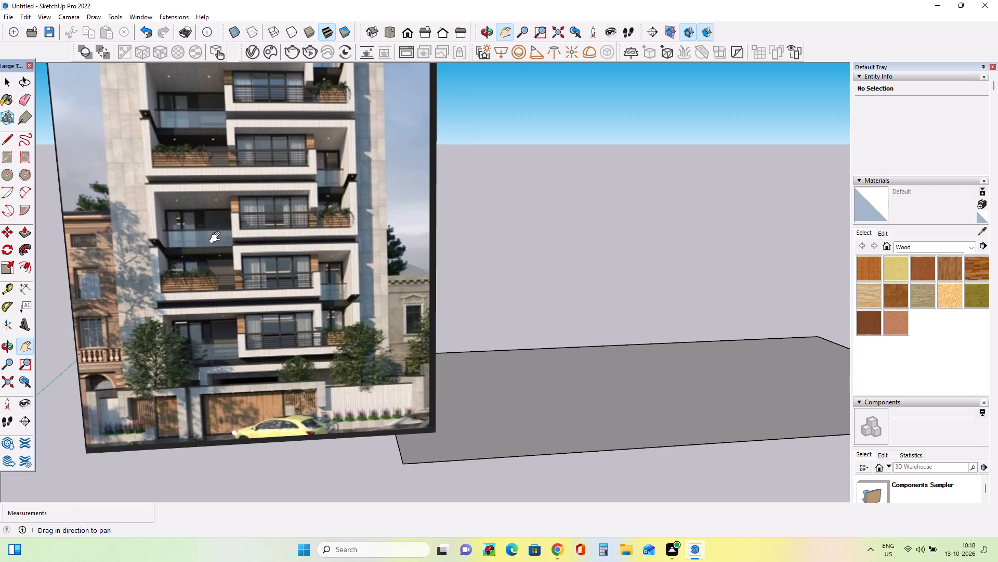
scroll(164, 335, "down", 3)
scroll(233, 354, "up", 2)
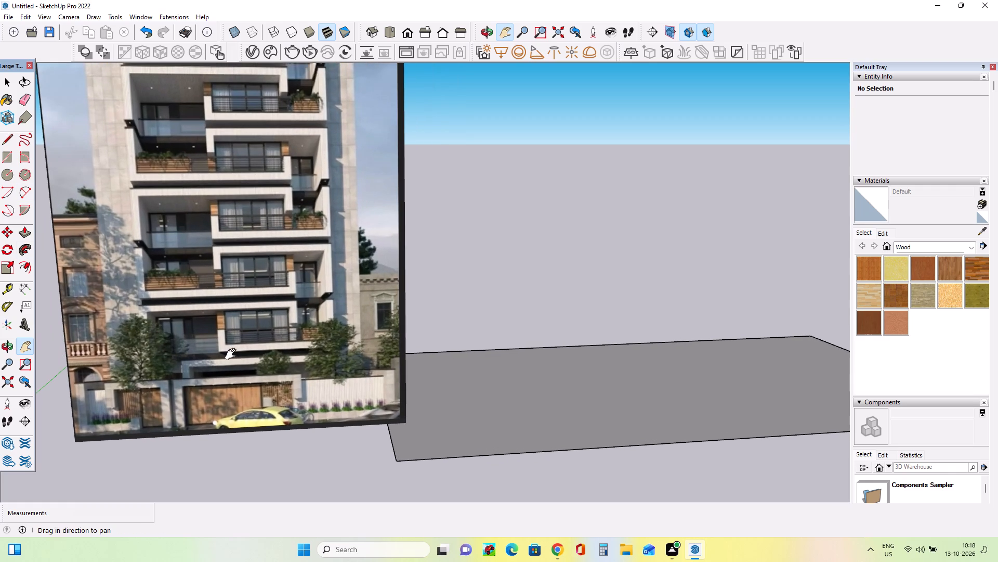
left_click_drag(131, 388, 142, 379)
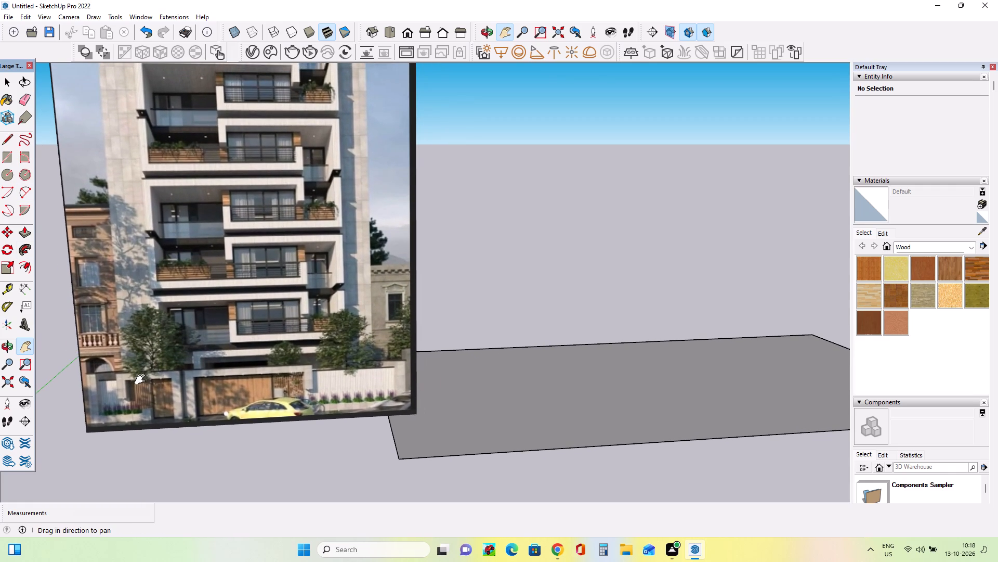
left_click_drag(142, 379, 140, 380)
left_click(140, 380)
scroll(185, 356, "up", 2)
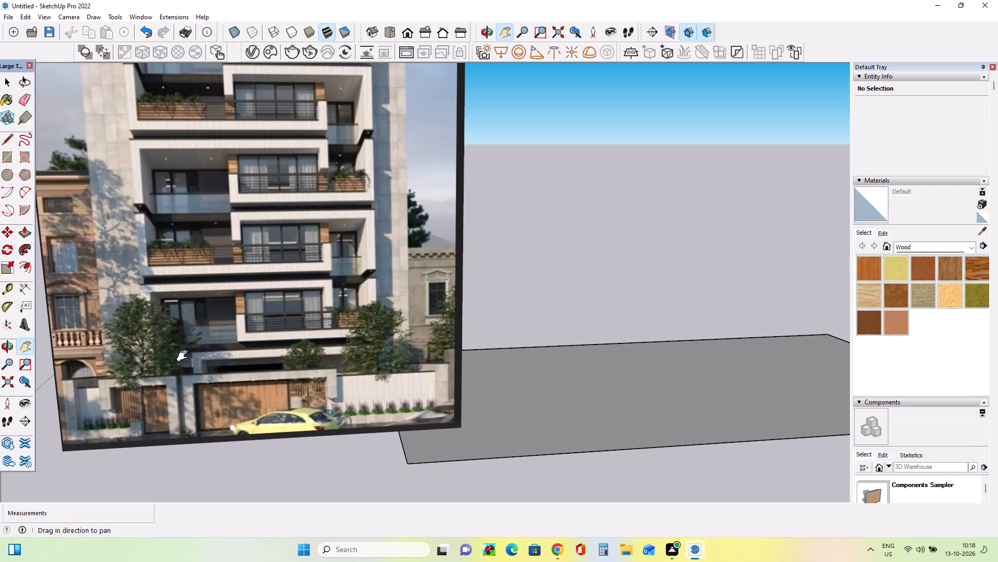
left_click_drag(274, 390, 258, 380)
left_click_drag(245, 393, 258, 387)
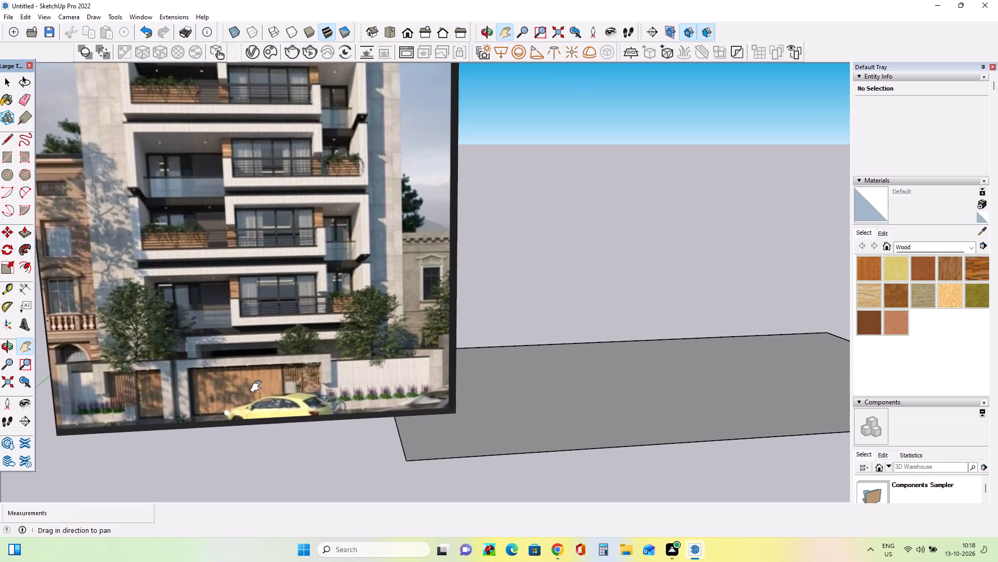
left_click_drag(258, 387, 269, 378)
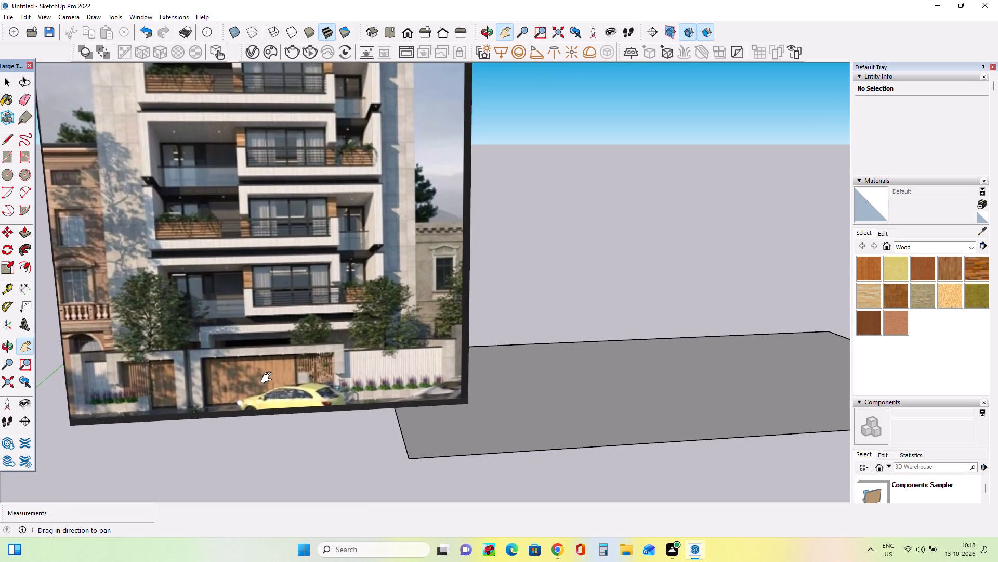
left_click_drag(269, 378, 257, 379)
scroll(217, 324, "up", 3)
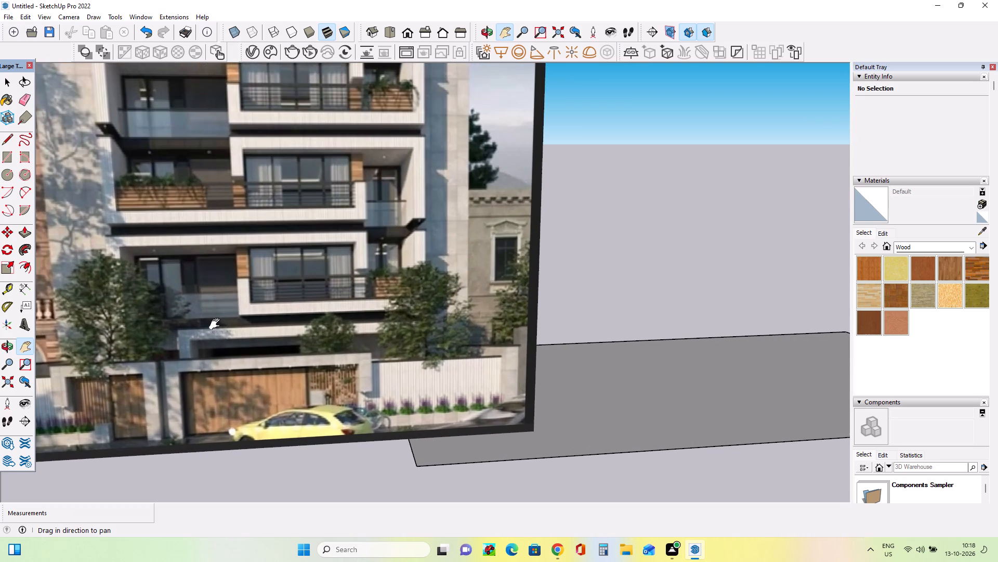
Examine the lower interlocking balconies in the reference image up close, including white frames, railings, wood accents and planter boxes.
left_click_drag(217, 324, 229, 390)
scroll(156, 221, "up", 6)
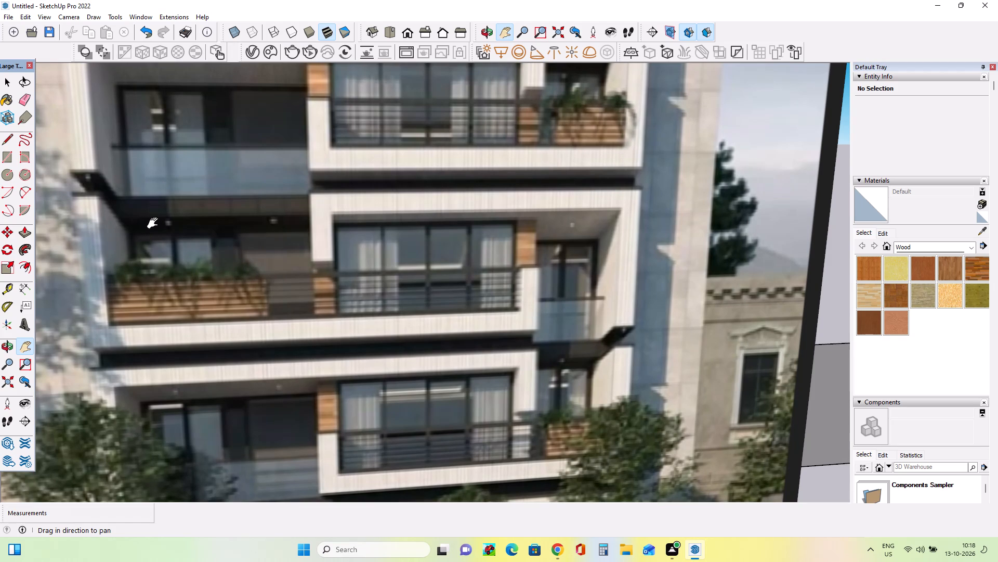
scroll(282, 241, "down", 1)
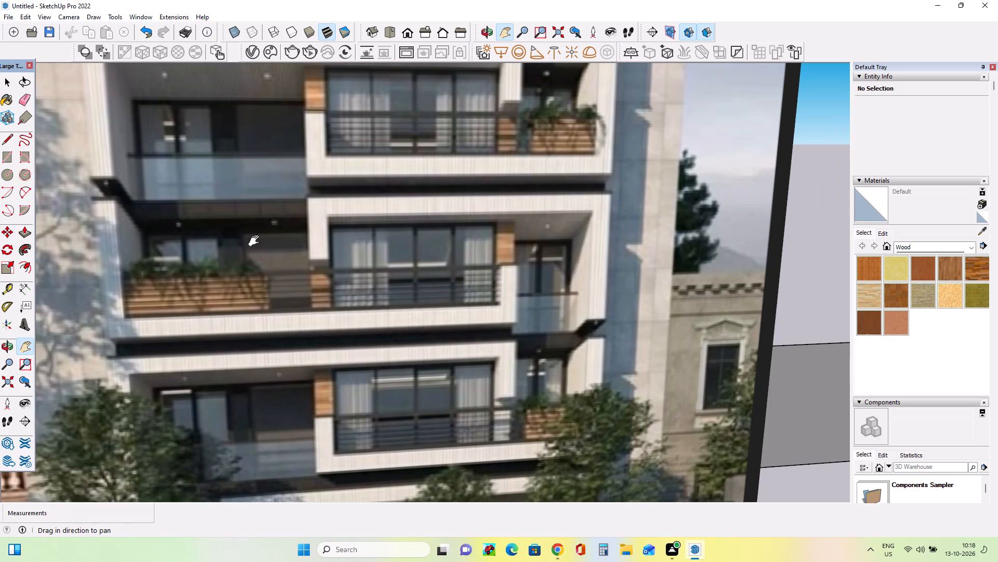
left_click_drag(375, 293, 390, 372)
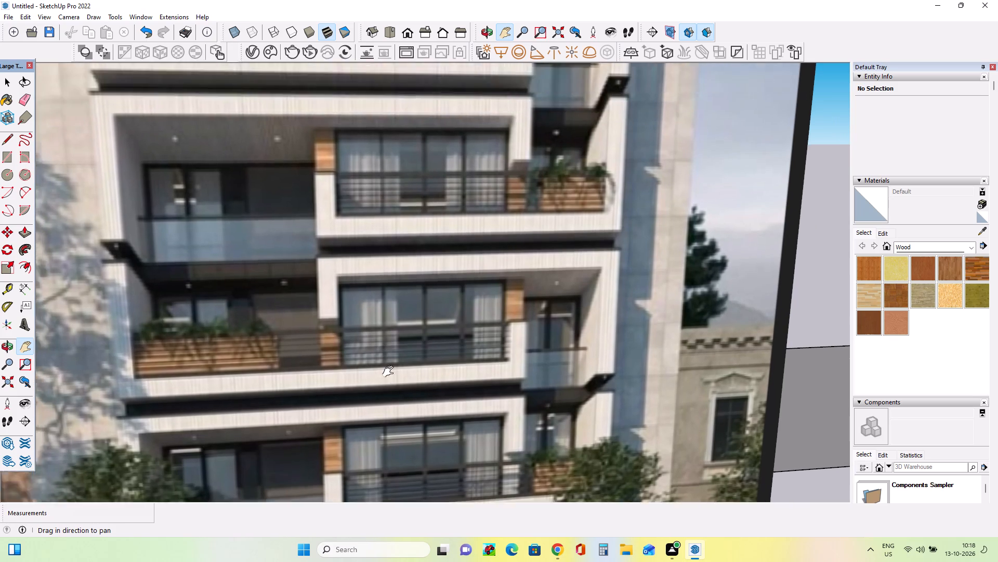
left_click_drag(390, 372, 406, 422)
left_click_drag(379, 185, 383, 155)
scroll(359, 294, "down", 4)
scroll(402, 391, "up", 3)
left_click_drag(401, 387, 405, 267)
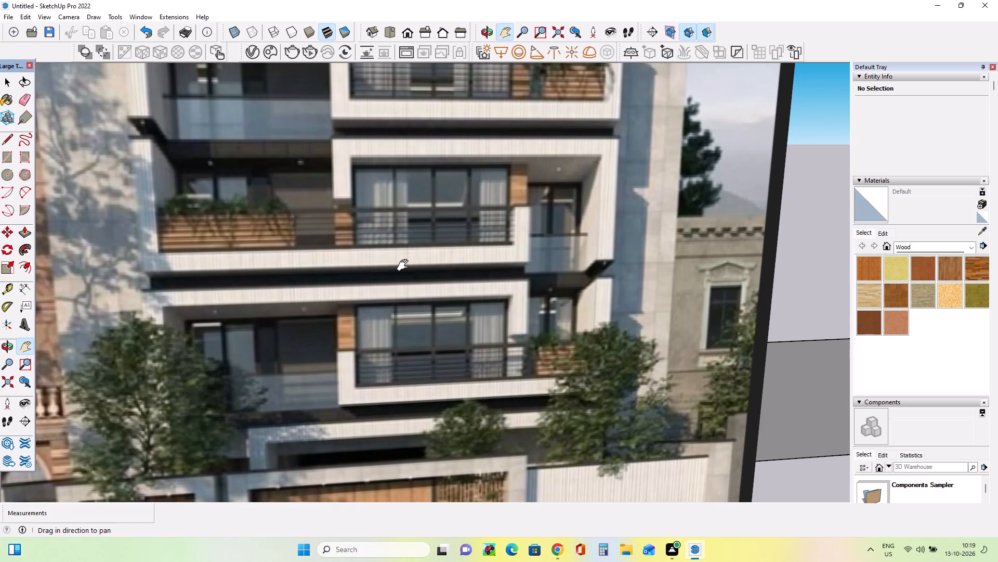
left_click_drag(322, 298, 338, 181)
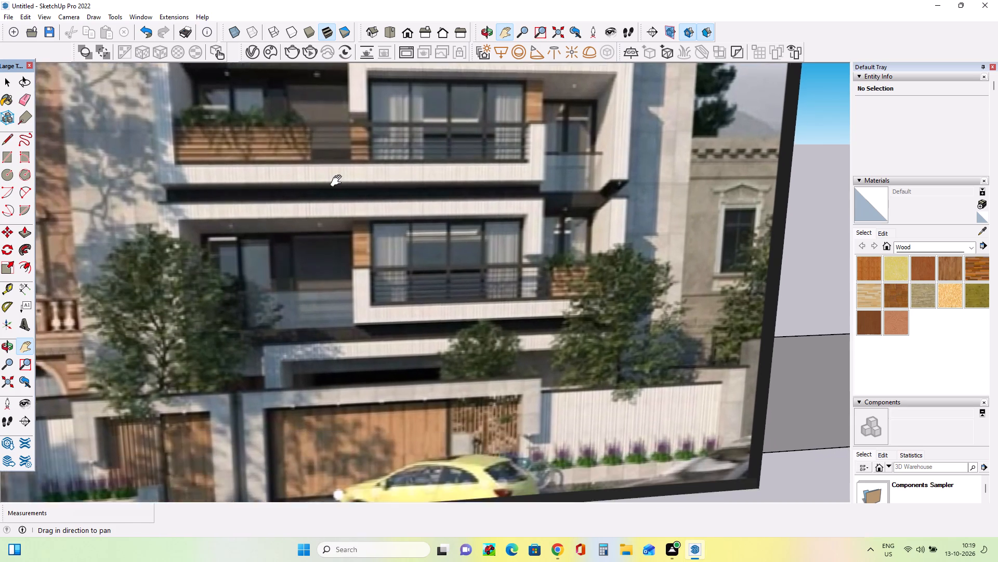
left_click_drag(338, 181, 338, 167)
left_click_drag(333, 228, 335, 308)
left_click_drag(278, 231, 334, 240)
scroll(326, 240, "down", 2)
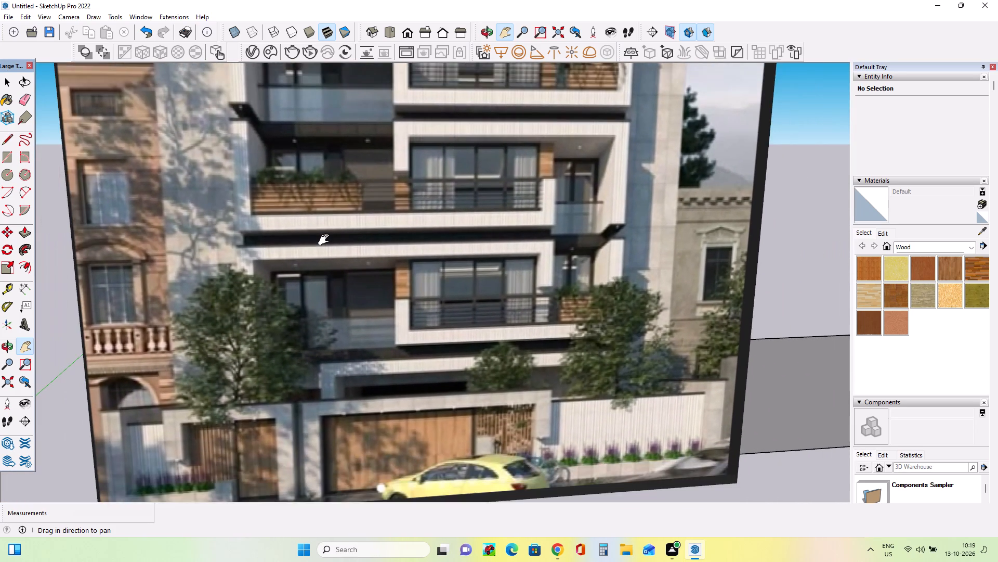
scroll(326, 240, "down", 2)
Examine how the white balcony frames interlock along the far side of the facade, from upper floors to lower ones.
left_click_drag(329, 247, 169, 398)
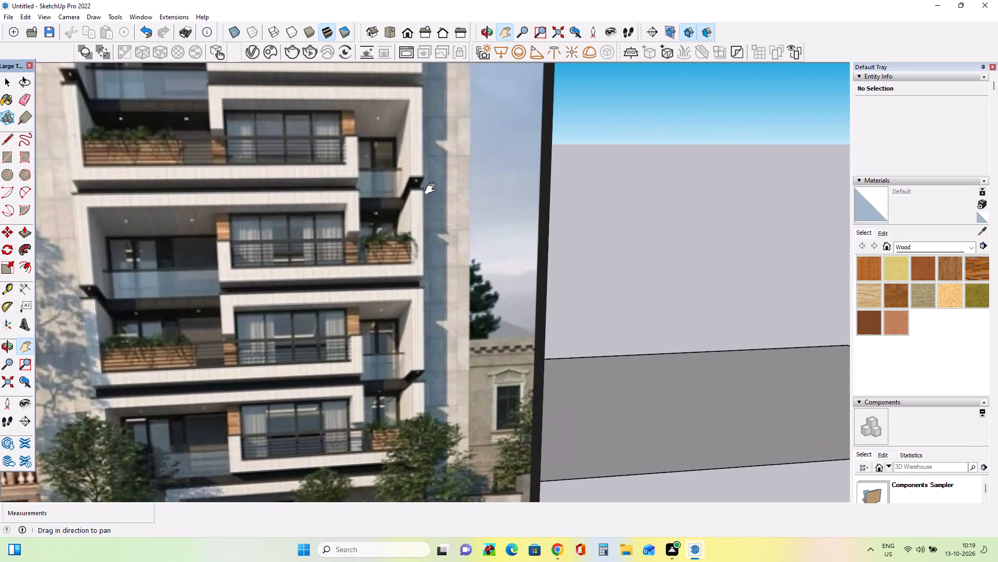
left_click_drag(432, 189, 398, 375)
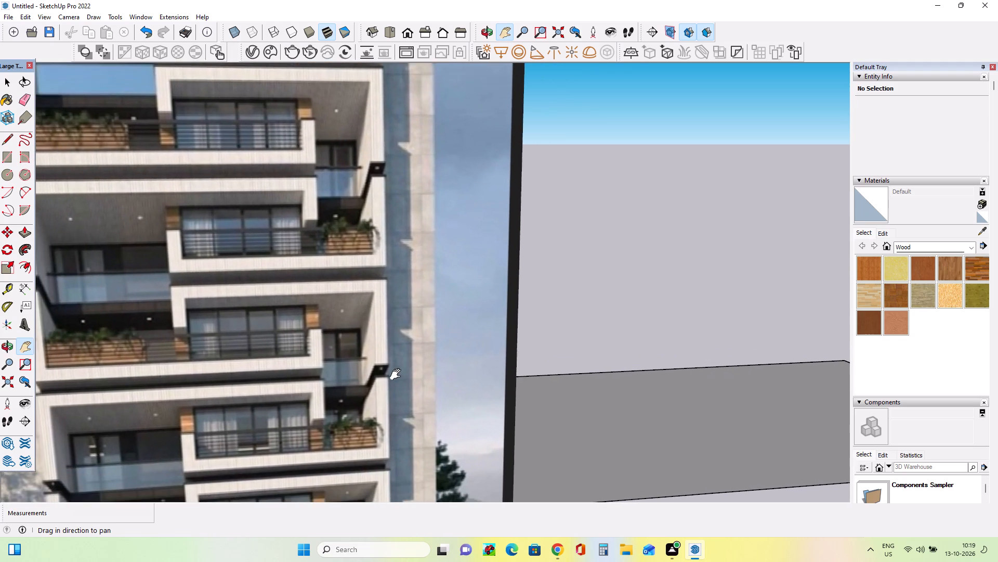
left_click_drag(398, 375, 396, 171)
left_click_drag(391, 218, 392, 269)
left_click_drag(340, 330, 388, 164)
left_click_drag(400, 287, 413, 321)
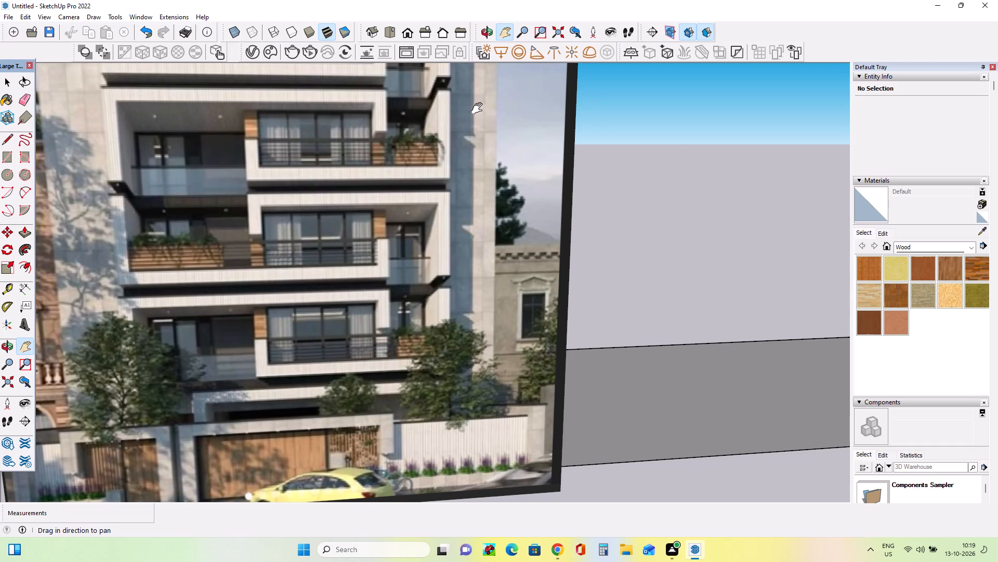
left_click_drag(414, 201, 461, 290)
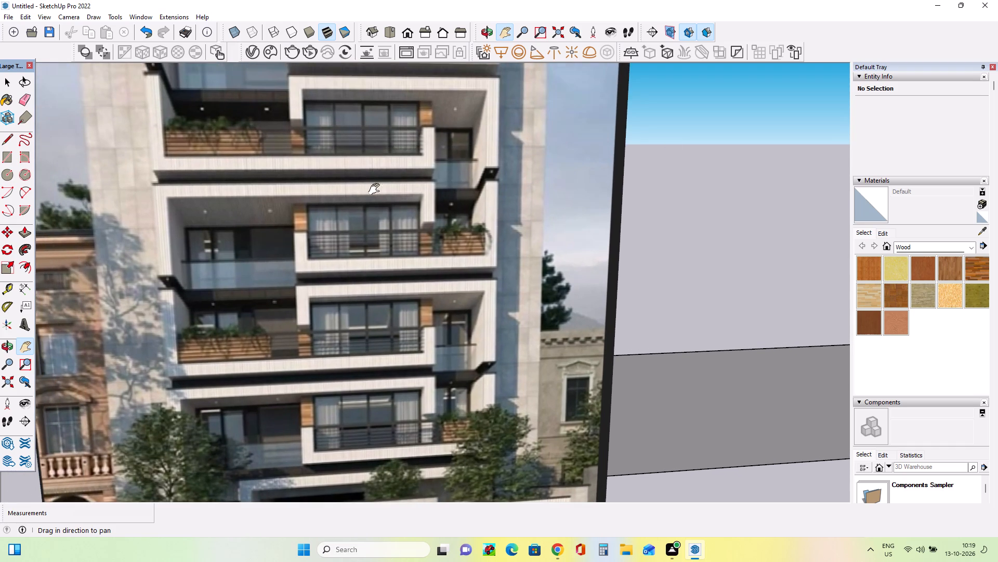
scroll(373, 187, "down", 8)
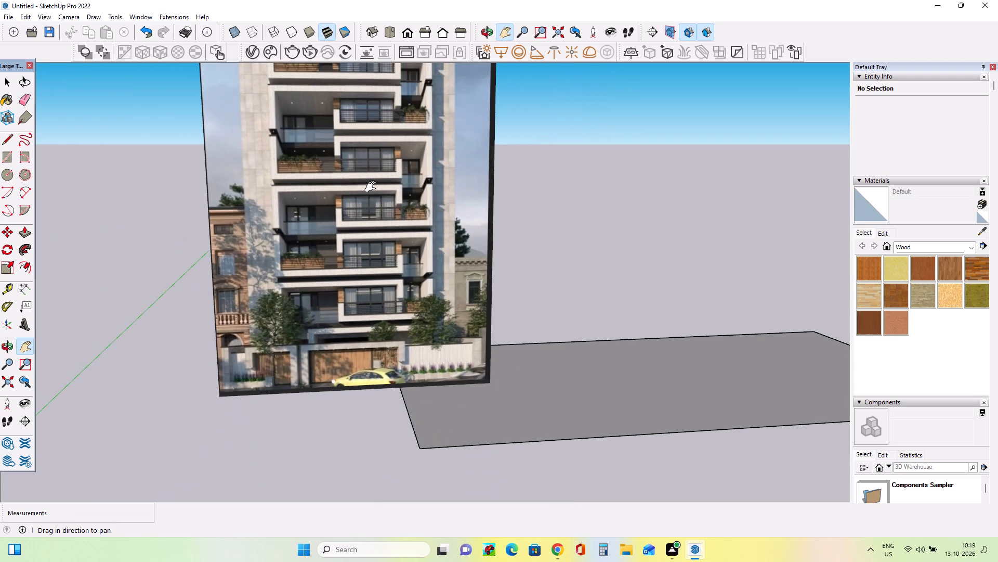
Examine the facade in the reference image from the boundary wall up to the glass-railed balcony and planter below it.
left_click_drag(338, 203, 371, 275)
scroll(382, 390, "up", 8)
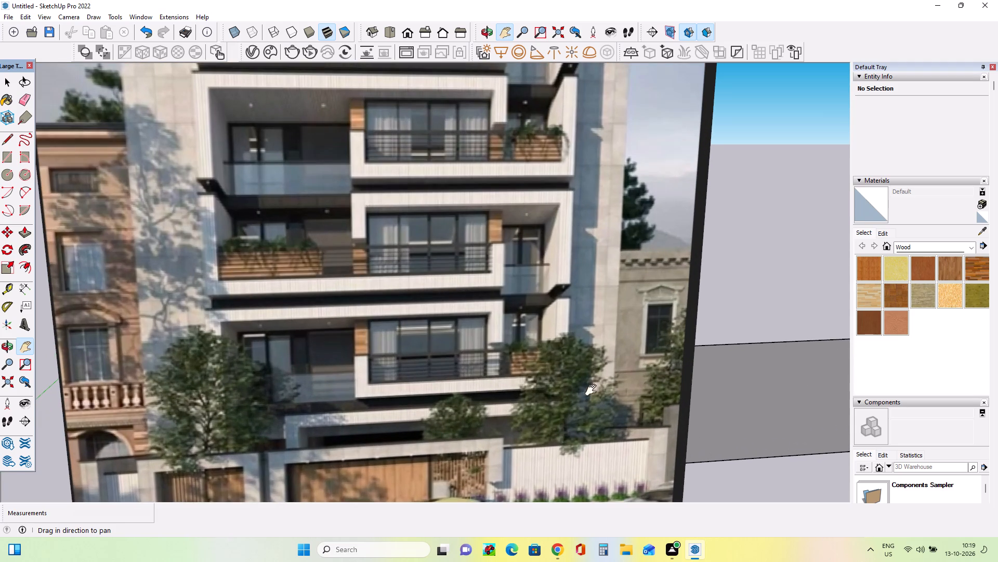
left_click_drag(322, 352, 322, 277)
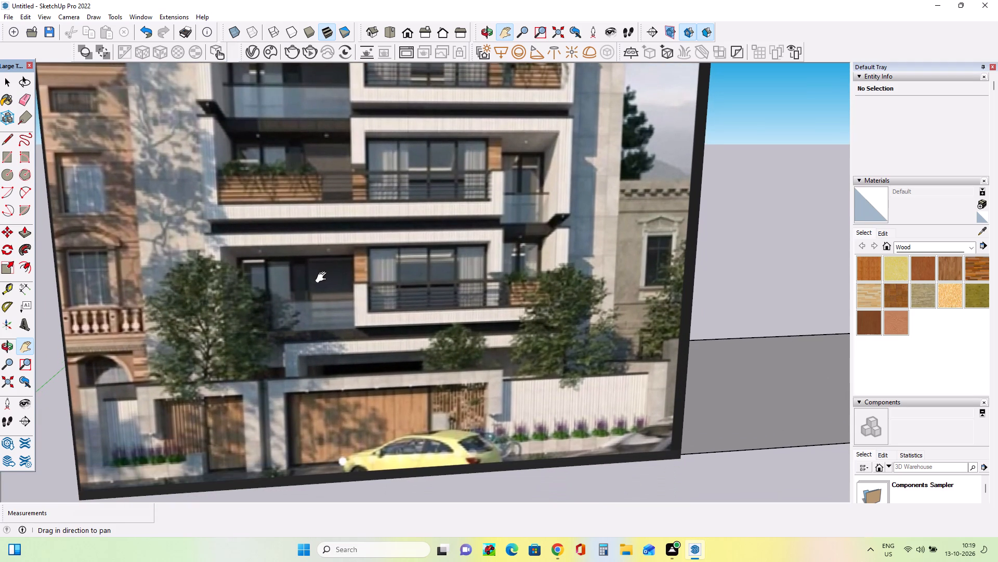
left_click_drag(329, 276, 342, 328)
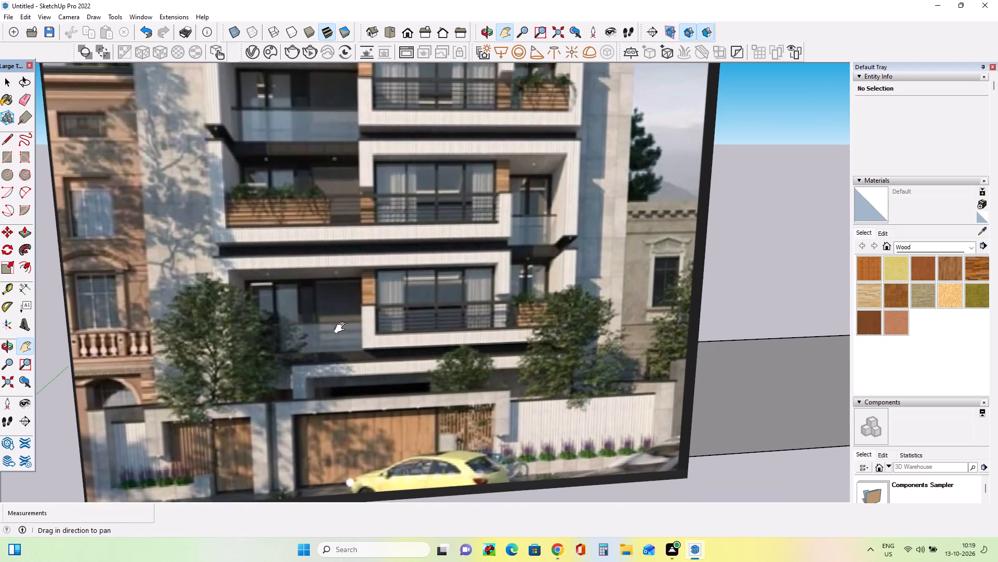
left_click_drag(342, 328, 349, 364)
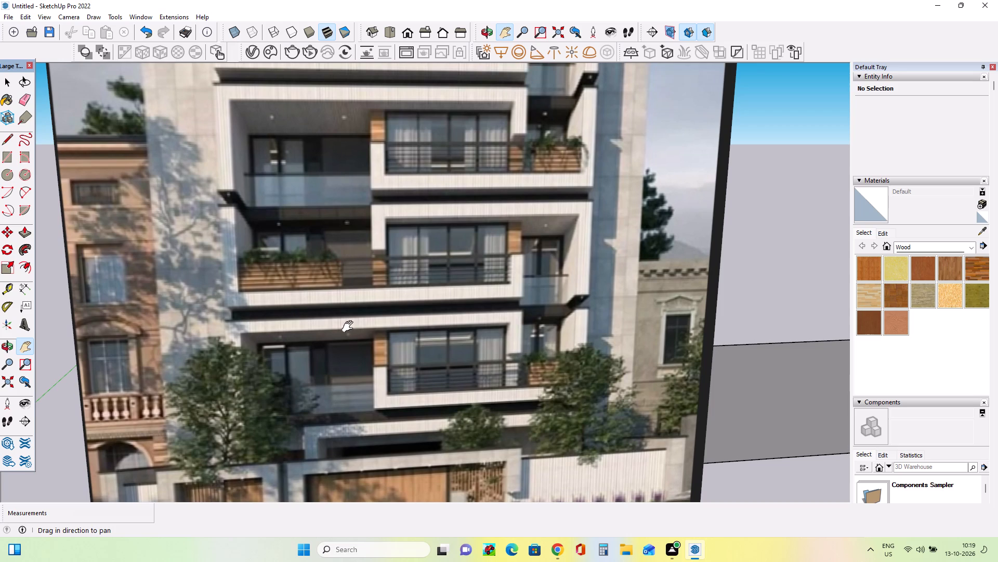
left_click_drag(333, 178, 314, 324)
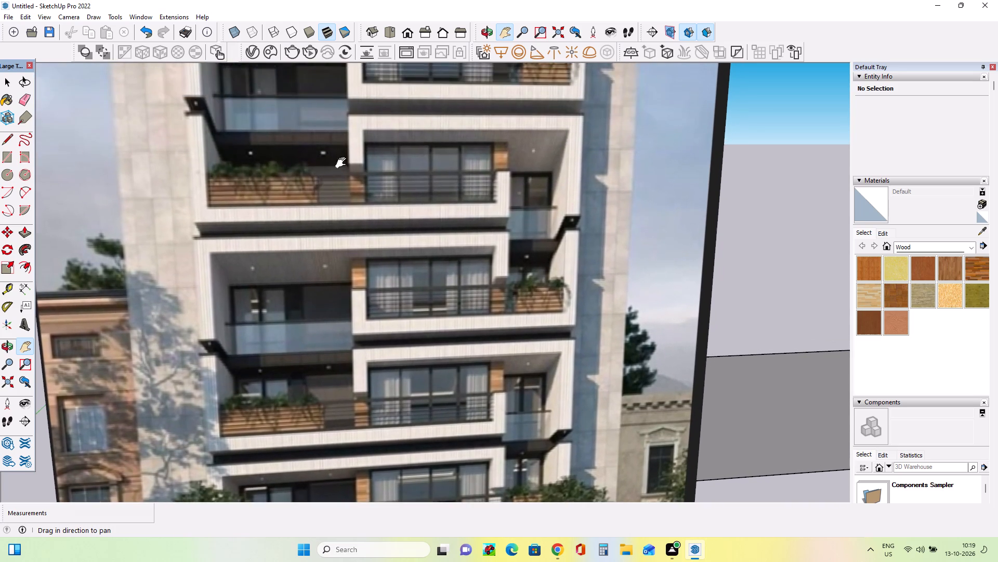
left_click_drag(344, 157, 327, 262)
scroll(196, 244, "up", 7)
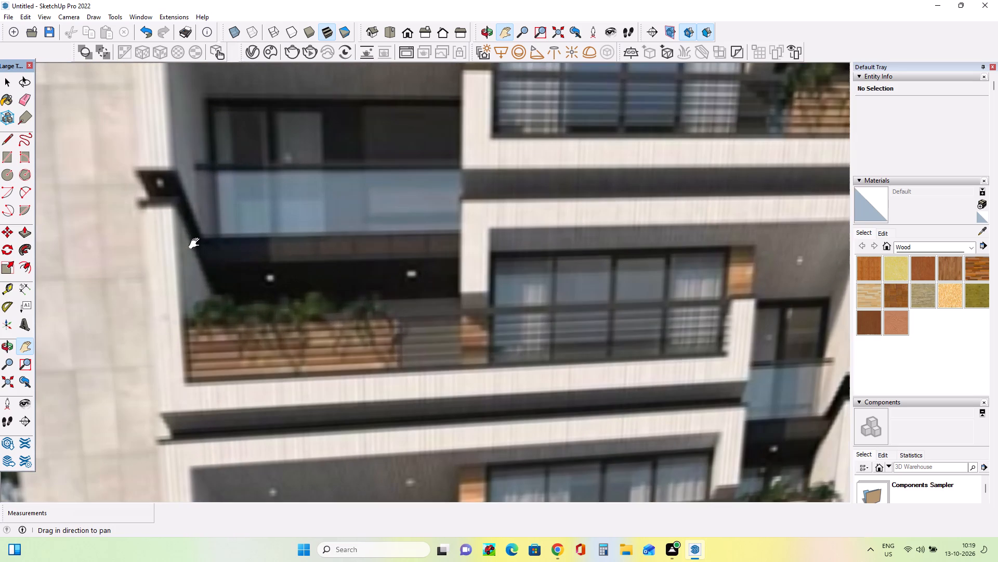
Examine the reference facade from the open top-floor terrace down through the stacked interlocking balconies.
scroll(196, 244, "down", 15)
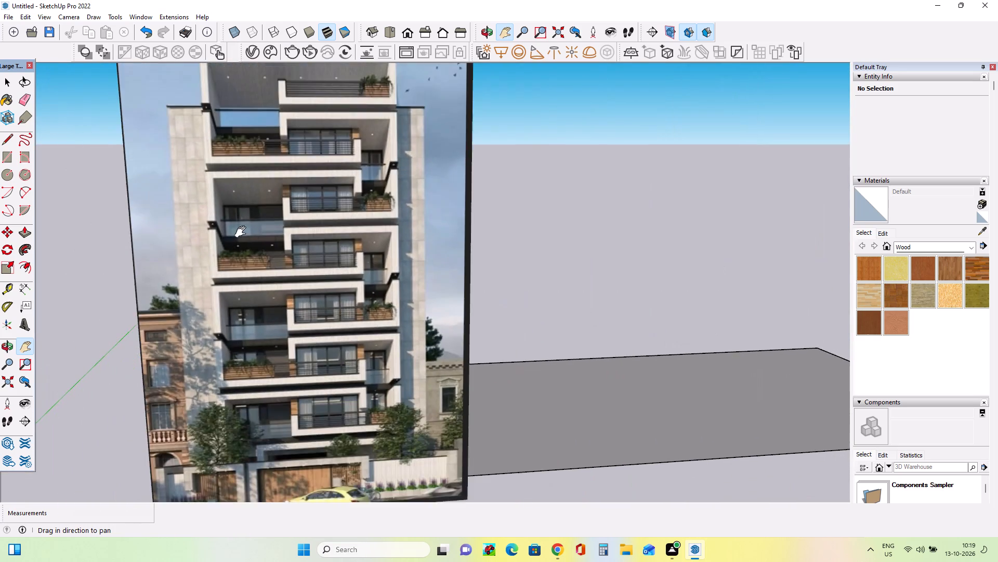
scroll(243, 232, "down", 5)
scroll(280, 135, "up", 7)
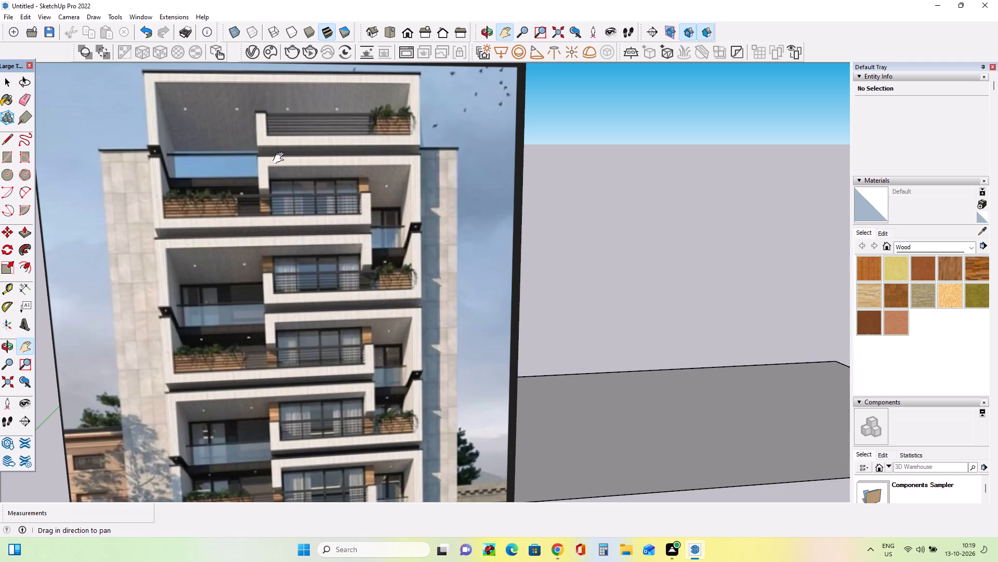
left_click_drag(311, 212, 334, 179)
left_click_drag(334, 388, 348, 214)
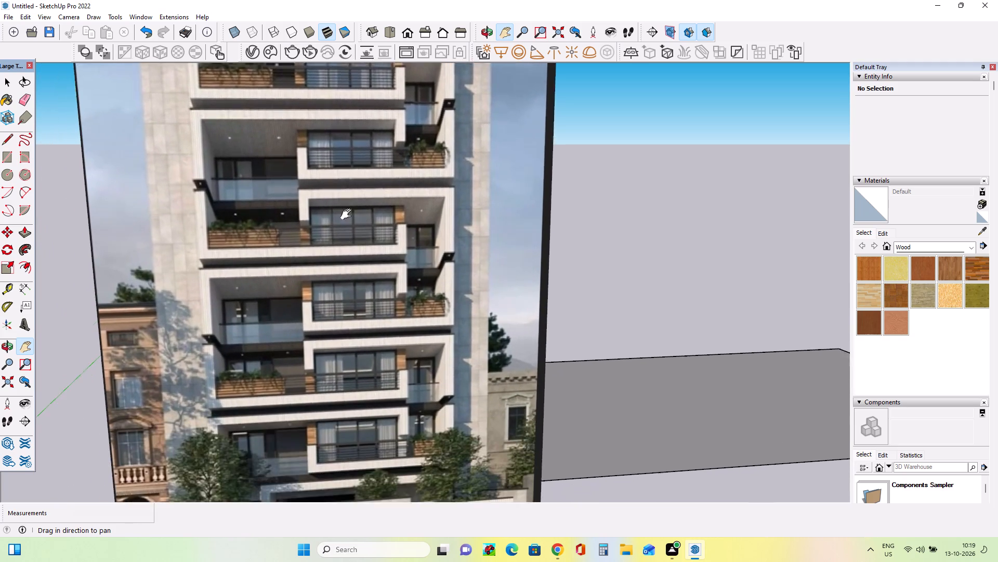
left_click_drag(348, 214, 351, 183)
left_click_drag(346, 350, 347, 314)
Examine the two lowest balcony floors in the reference image up close, including window grids, railings, wood panels and dark recess bands.
scroll(287, 287, "up", 7)
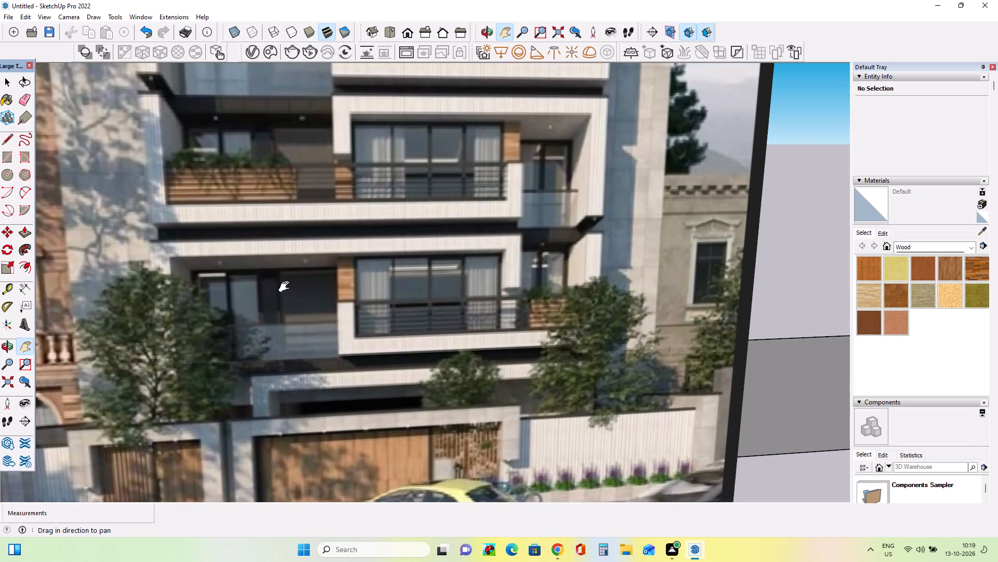
left_click_drag(319, 343, 327, 301)
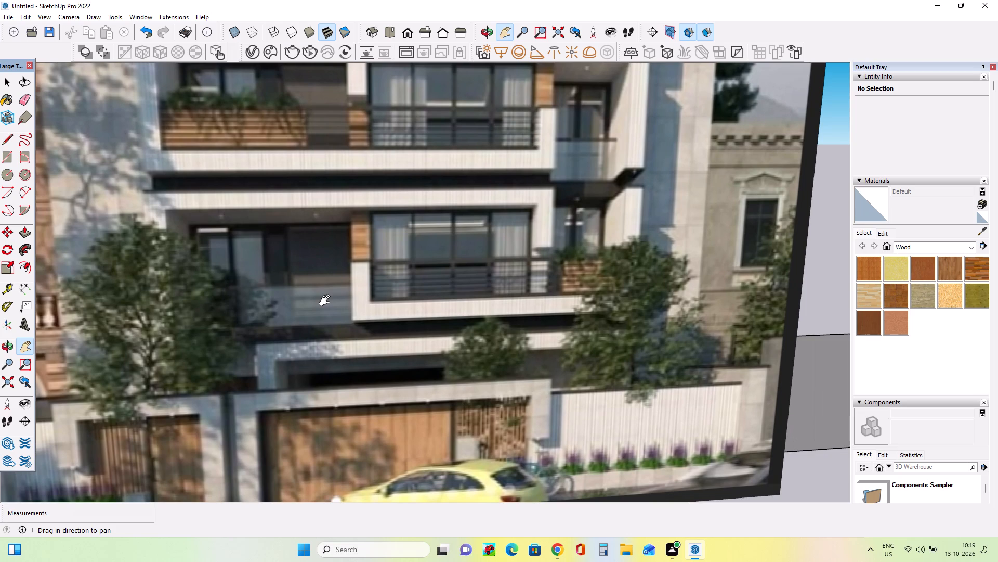
left_click_drag(314, 228, 268, 305)
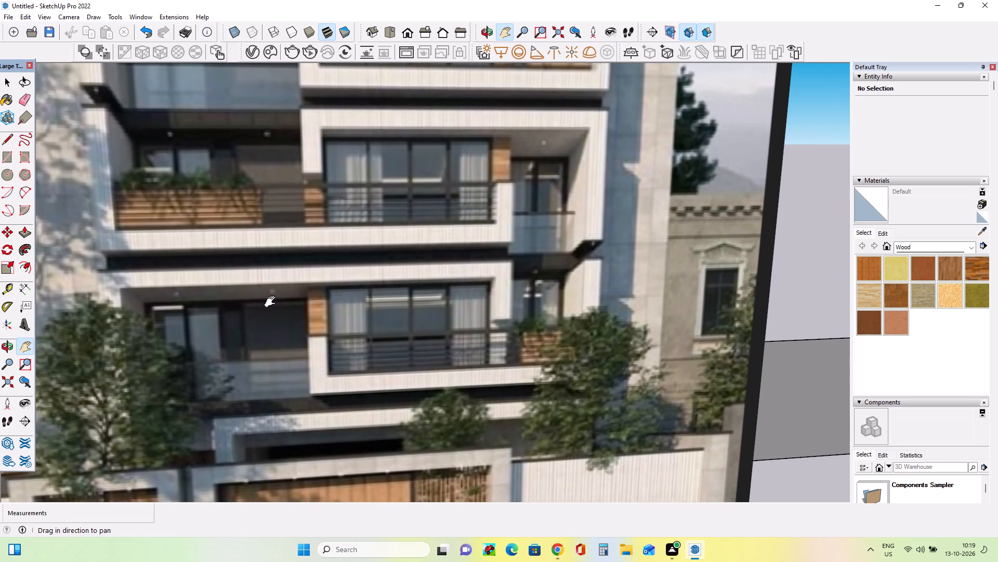
left_click_drag(311, 319, 331, 357)
left_click(331, 357)
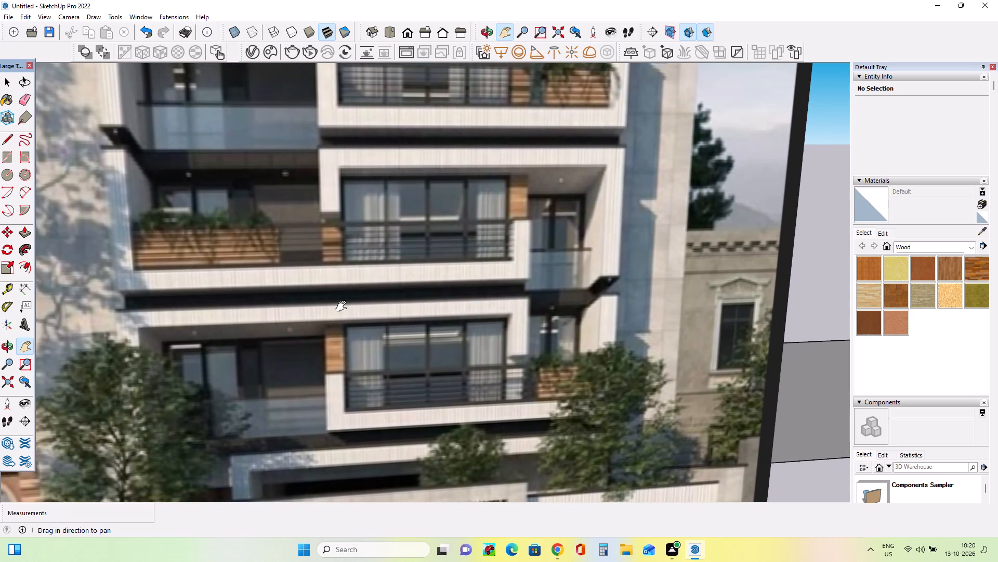
left_click_drag(458, 381, 470, 340)
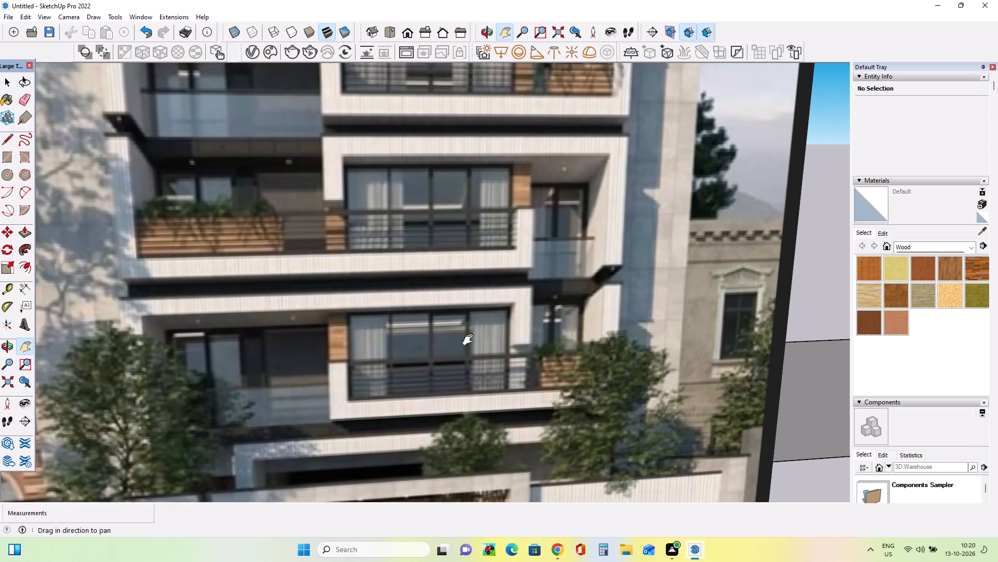
left_click_drag(470, 340, 480, 302)
left_click(480, 302)
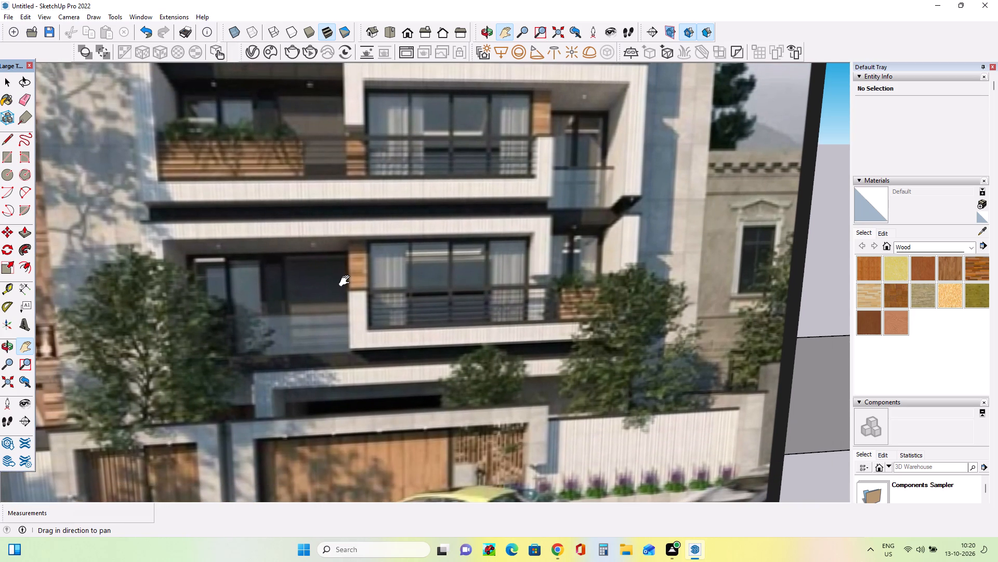
Examine how the balcony frames alternate from the street-level wall up to the upper floors of the reference facade.
scroll(373, 290, "down", 11)
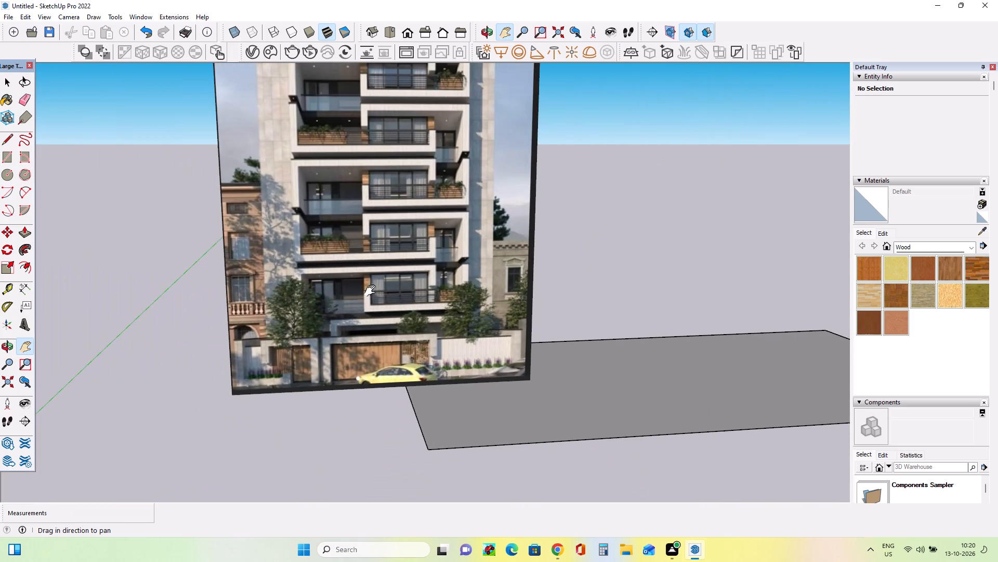
scroll(253, 269, "up", 3)
left_click_drag(381, 266, 370, 336)
left_click_drag(331, 453, 330, 430)
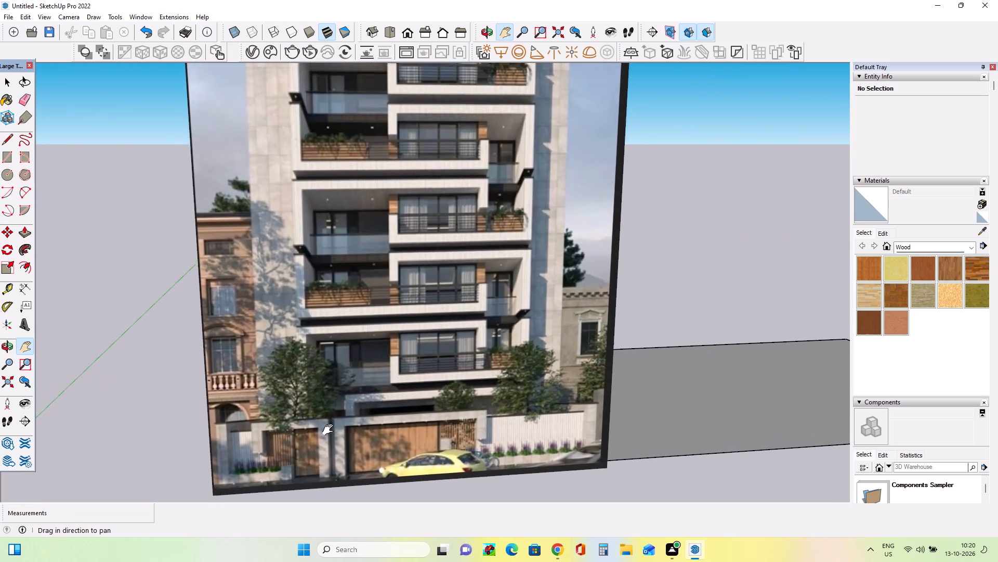
left_click_drag(330, 430, 329, 405)
scroll(291, 388, "up", 4)
left_click_drag(349, 229, 325, 400)
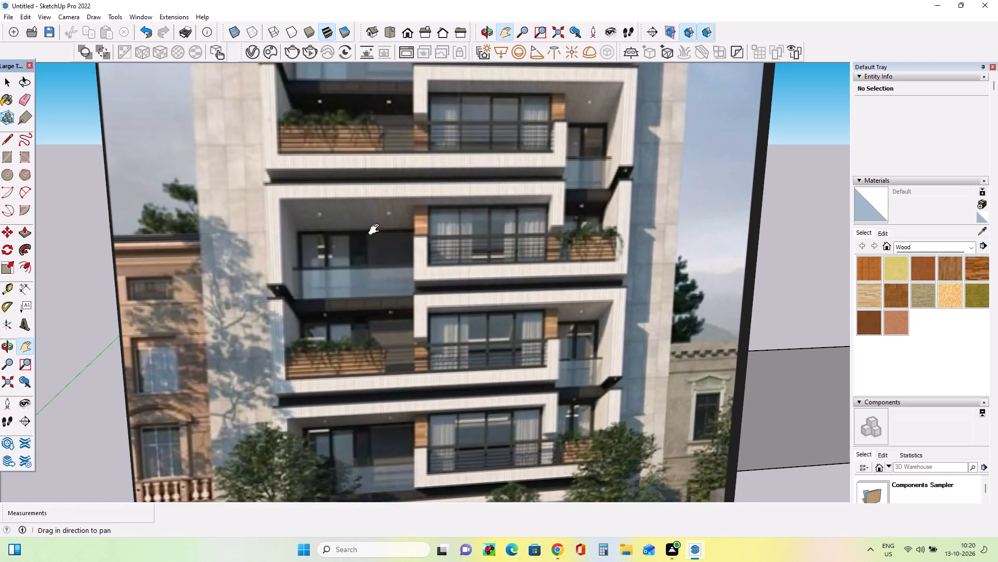
left_click_drag(373, 215, 320, 362)
scroll(382, 227, "down", 7)
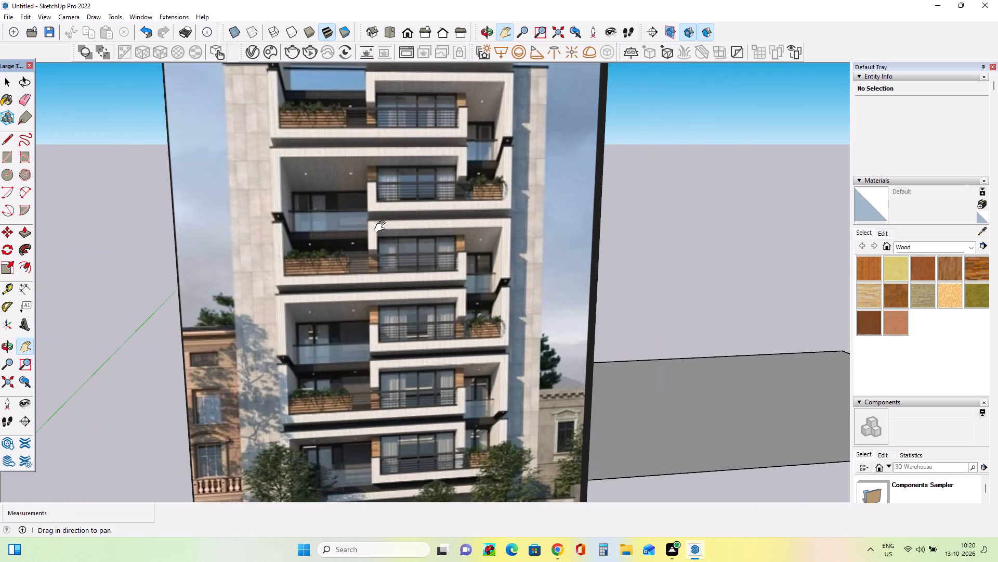
Examine the reference facade from a slightly turned angle, following the balcony stack from upper floors to the entrance gates.
middle_click_drag(384, 231, 403, 206)
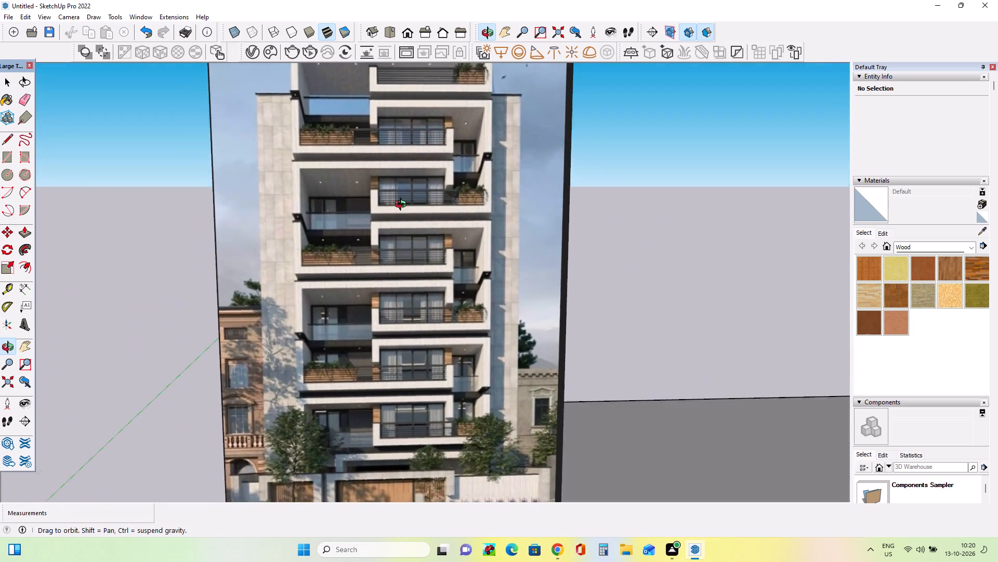
middle_click_drag(403, 206, 410, 205)
left_click_drag(343, 219, 343, 261)
left_click_drag(404, 317, 384, 193)
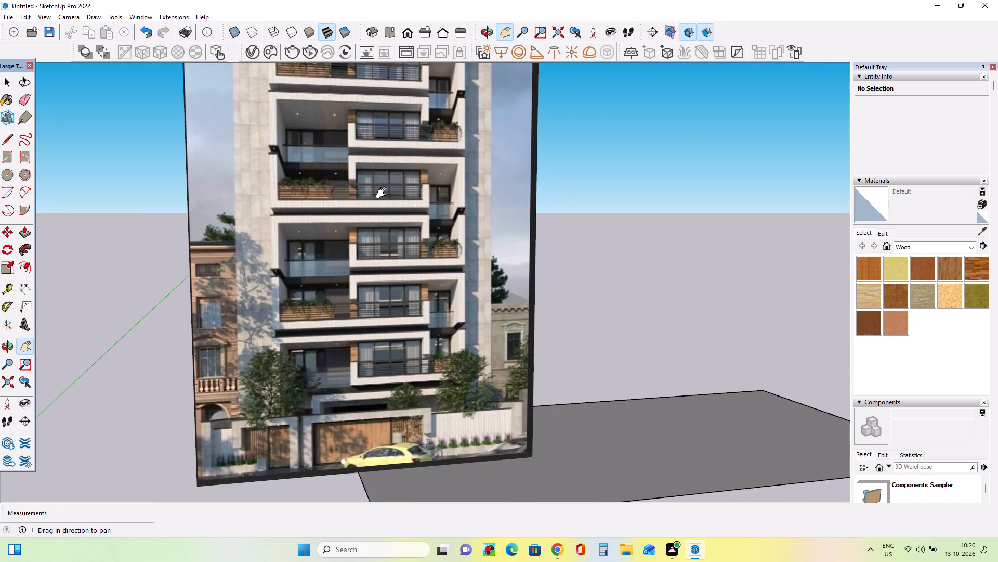
left_click_drag(384, 193, 384, 193)
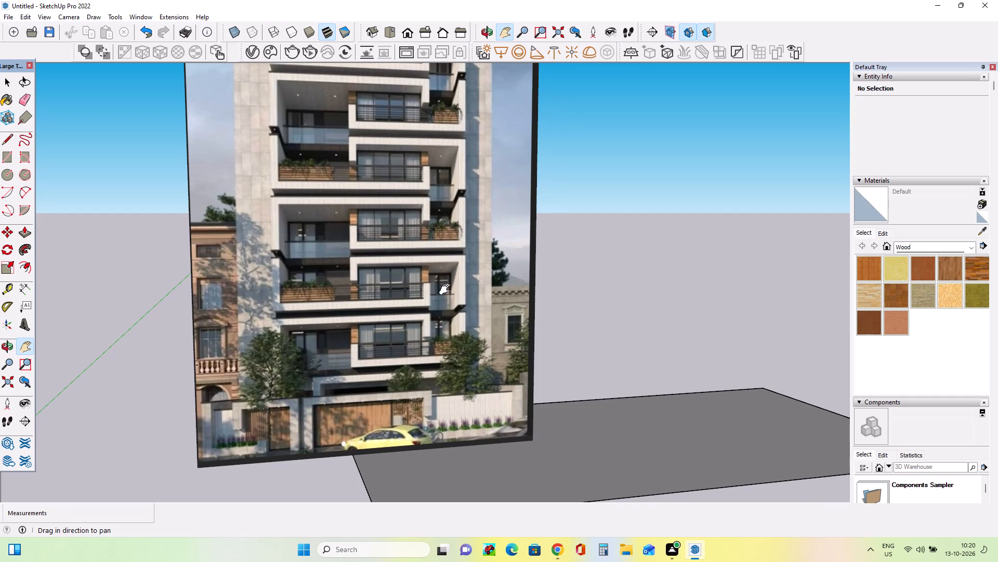
left_click_drag(459, 300, 428, 309)
left_click(428, 309)
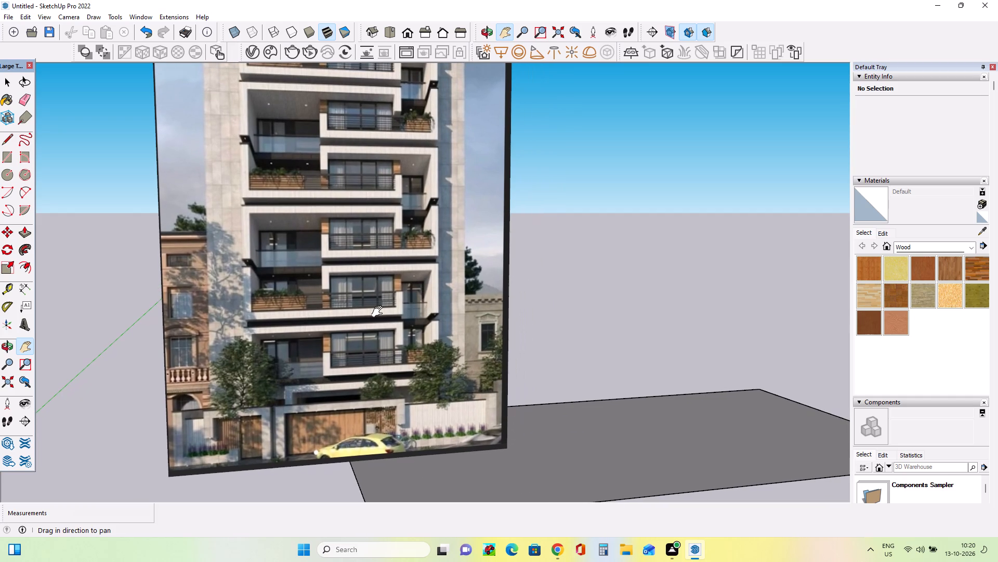
left_click_drag(379, 326, 370, 276)
left_click_drag(405, 351, 382, 303)
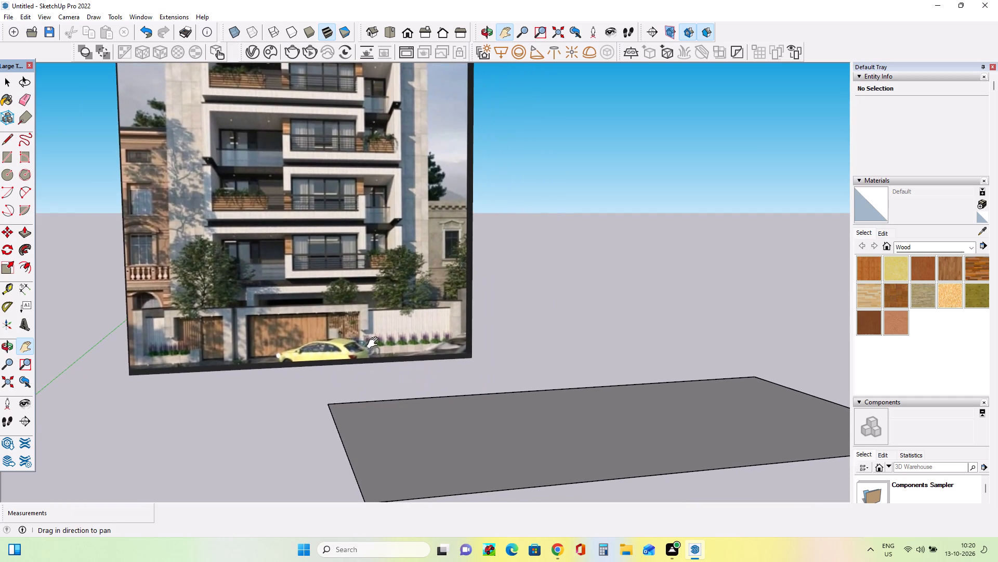
Examine the boundary wall in the reference image up close, including white slatted panels, flower planters, wooden gates and perforated screen.
scroll(375, 342, "up", 4)
scroll(477, 319, "up", 7)
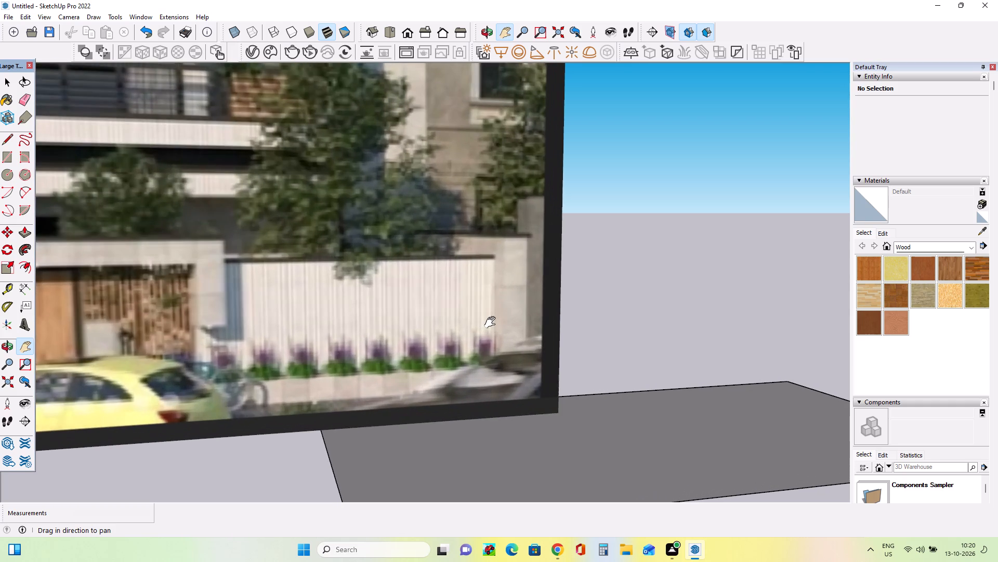
scroll(492, 323, "down", 3)
left_click_drag(380, 320, 448, 287)
left_click_drag(292, 288, 375, 300)
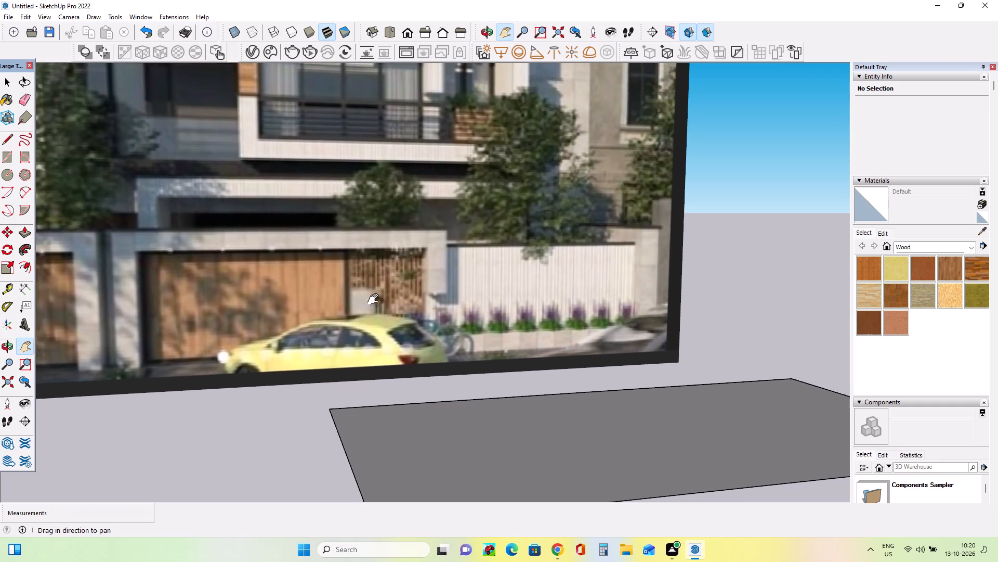
left_click_drag(375, 300, 375, 301)
scroll(375, 301, "up", 2)
scroll(374, 301, "down", 3)
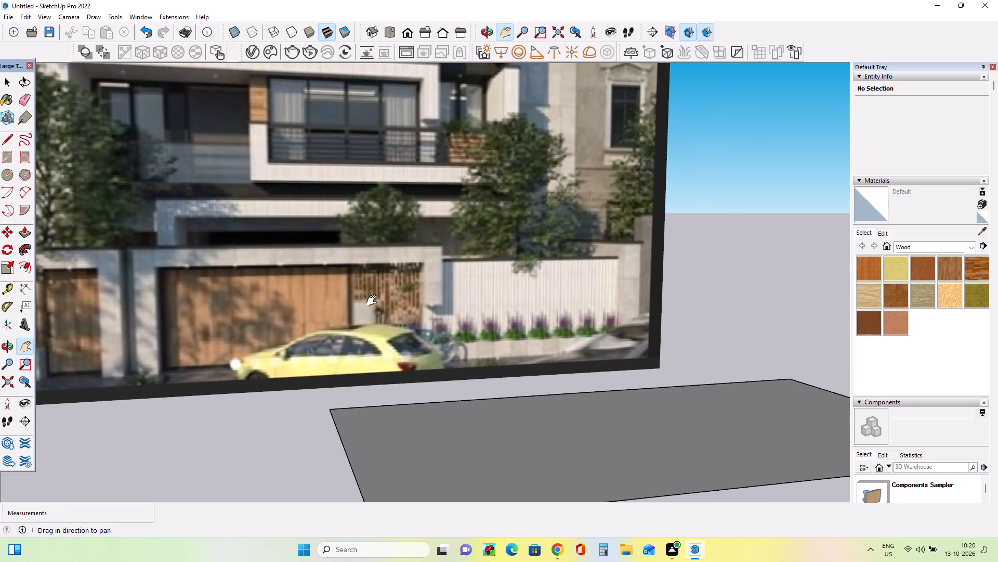
scroll(374, 301, "down", 7)
scroll(187, 299, "up", 3)
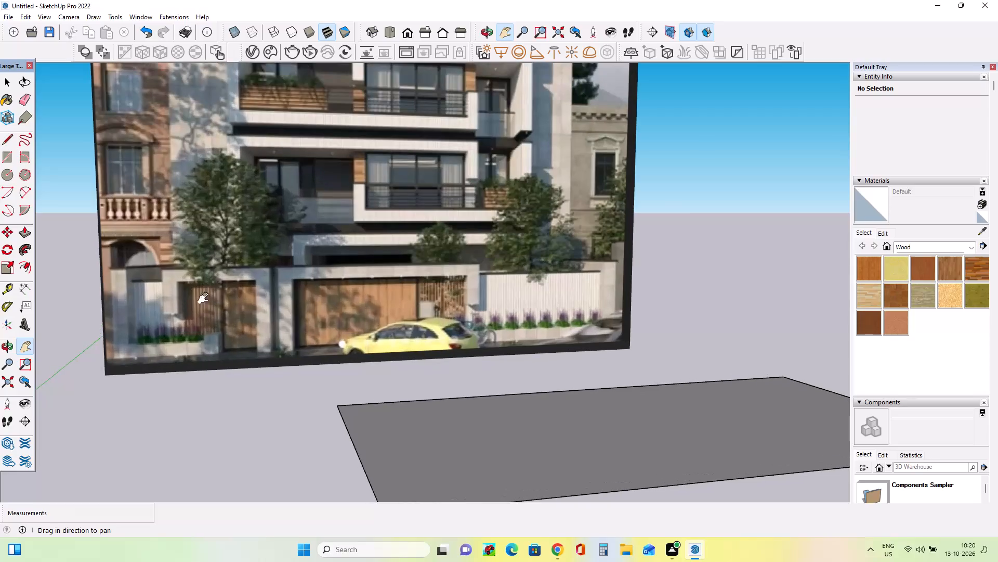
scroll(265, 295, "up", 4)
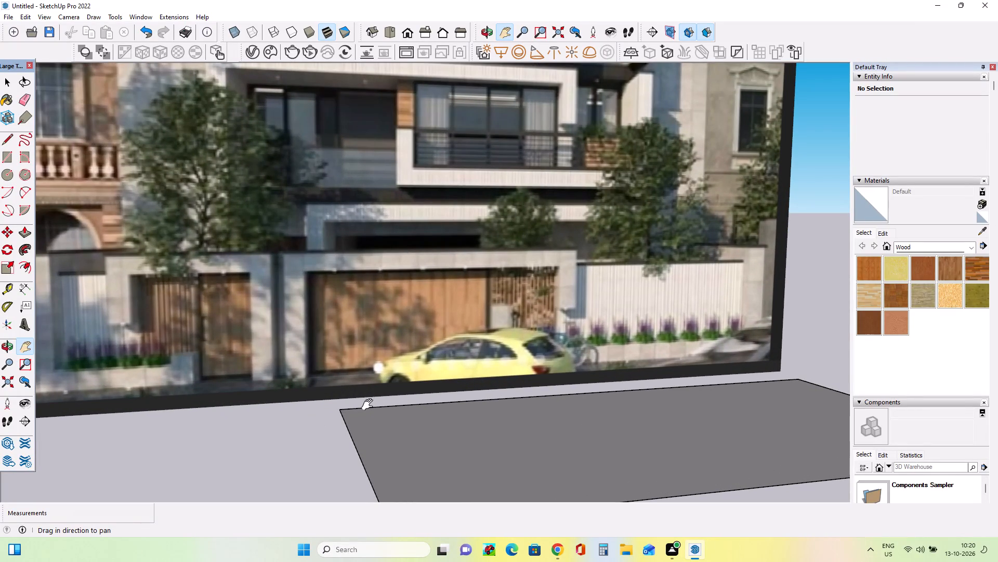
scroll(321, 388, "down", 3)
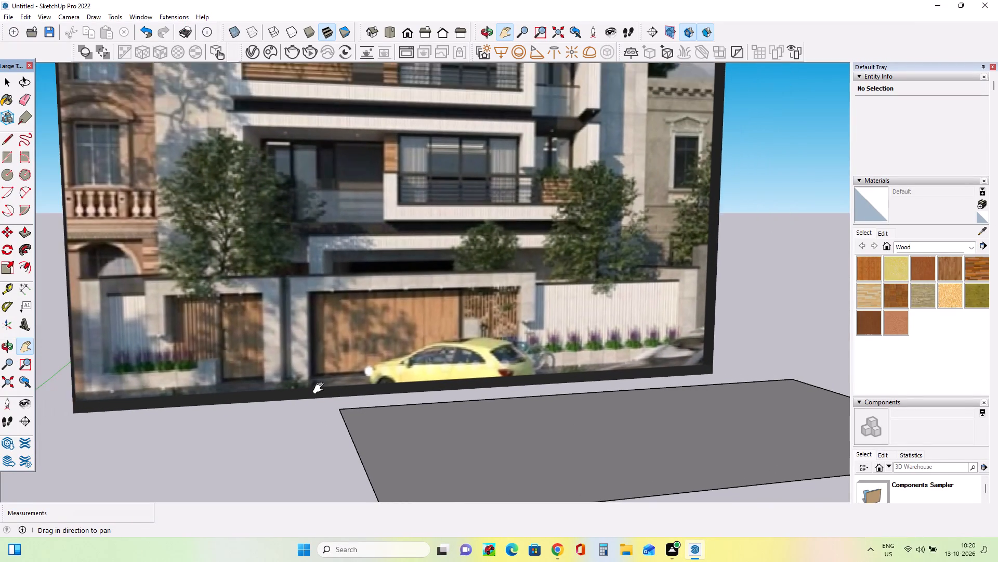
Examine the lower facade and the whole reference image in relation to the rectangular ground face beside it.
scroll(321, 388, "down", 9)
middle_click_drag(448, 401, 448, 408)
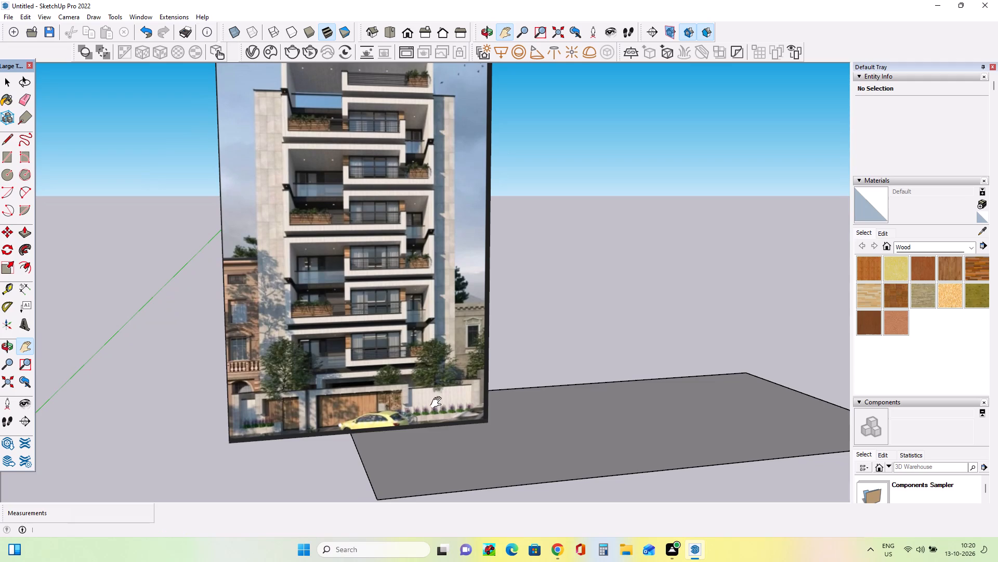
scroll(415, 363, "up", 6)
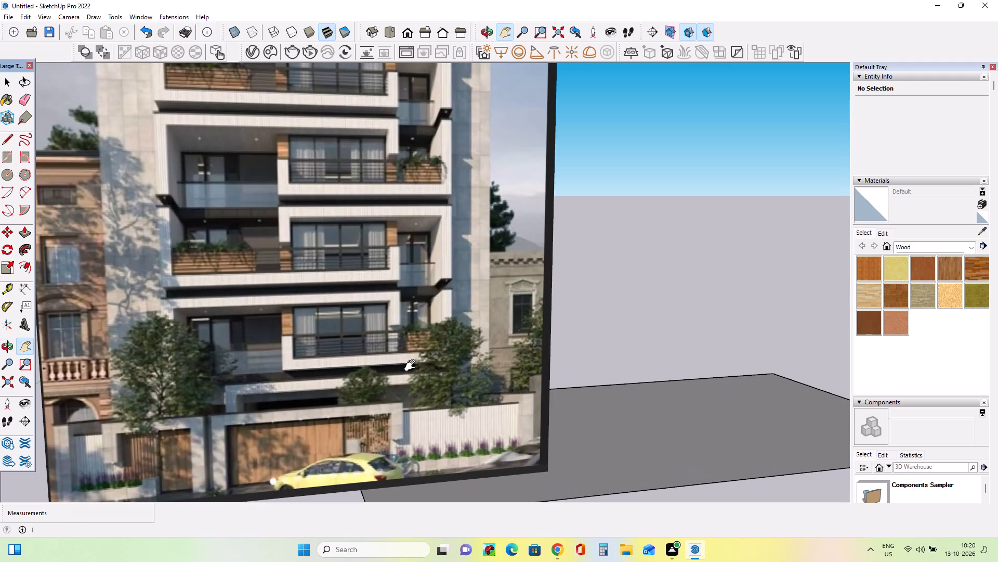
scroll(339, 381, "down", 2)
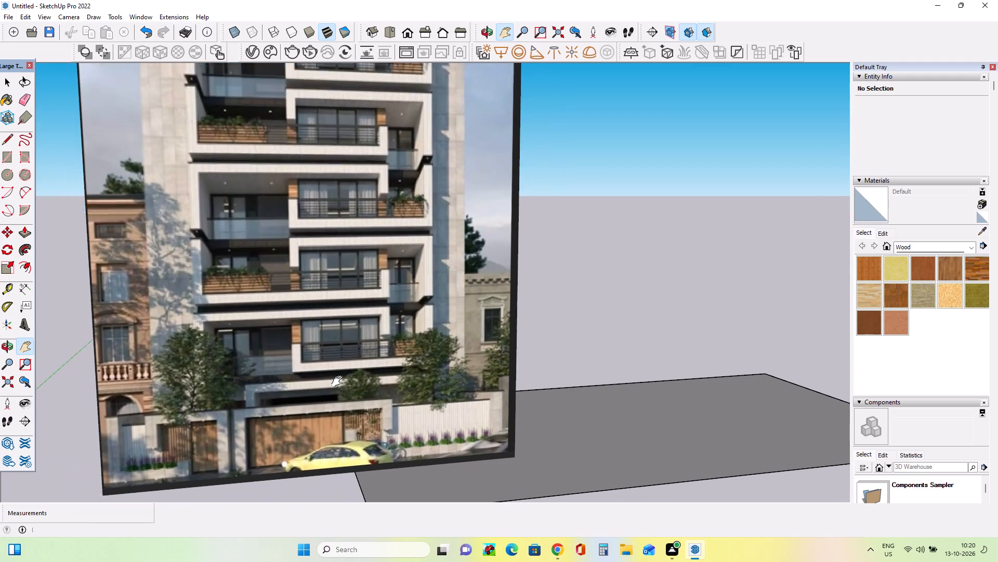
scroll(339, 381, "down", 12)
middle_click_drag(481, 389, 481, 421)
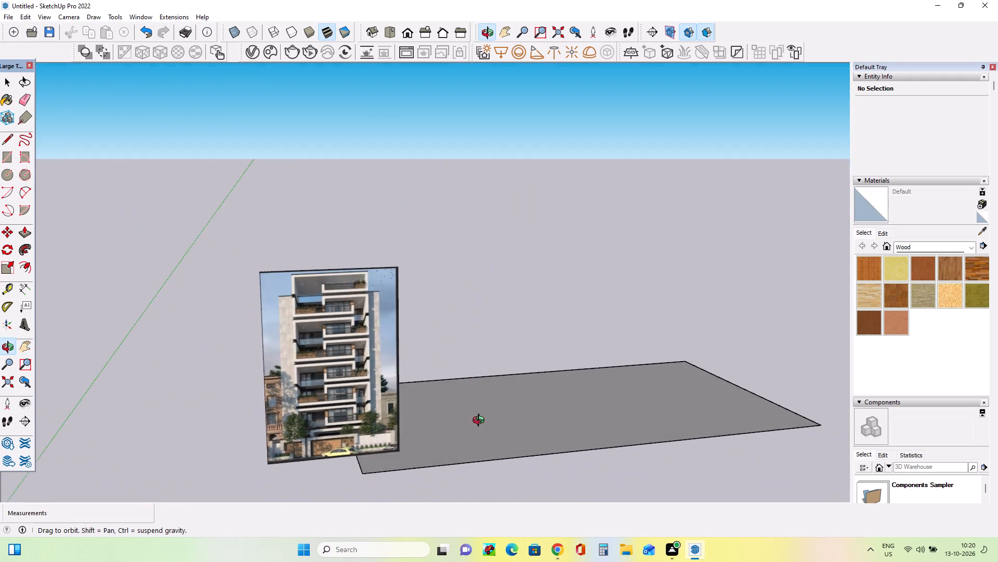
middle_click_drag(481, 421, 481, 425)
Examine the complete reference elevation beside the ground face, focusing on overall proportions and the middle balcony floors.
scroll(353, 415, "up", 7)
left_click_drag(353, 413, 342, 276)
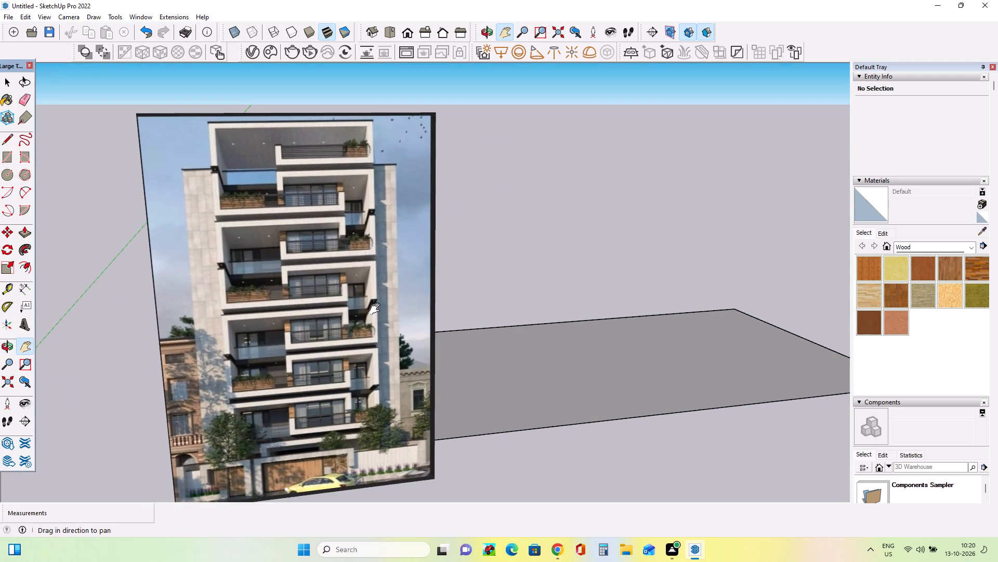
scroll(378, 313, "up", 5)
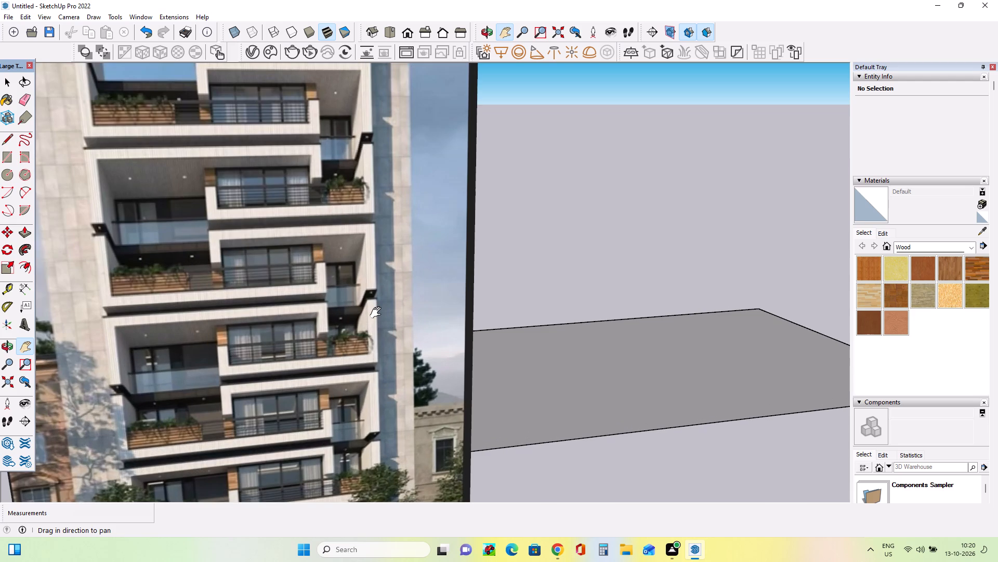
scroll(377, 313, "down", 5)
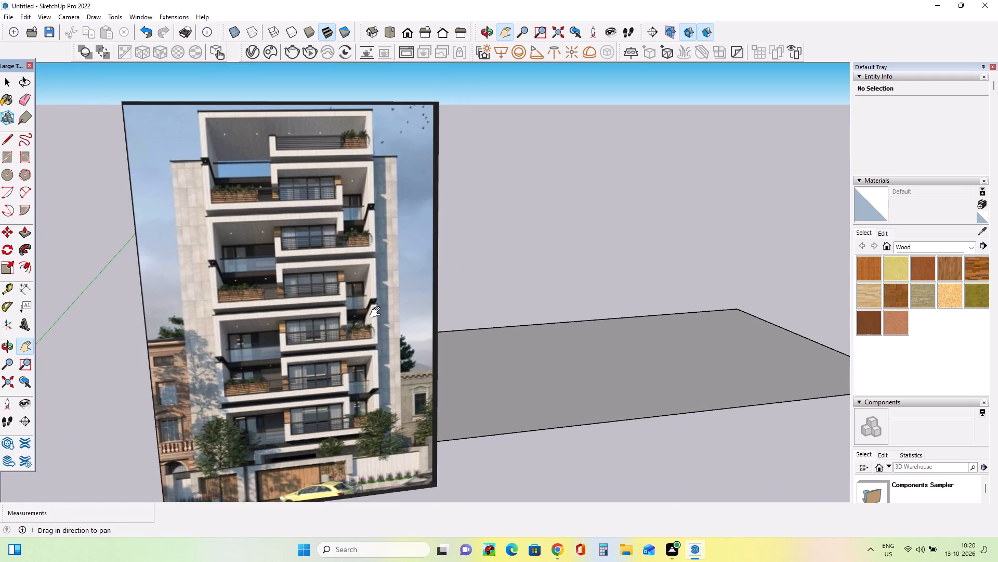
left_click_drag(377, 326, 221, 227)
scroll(222, 227, "down", 3)
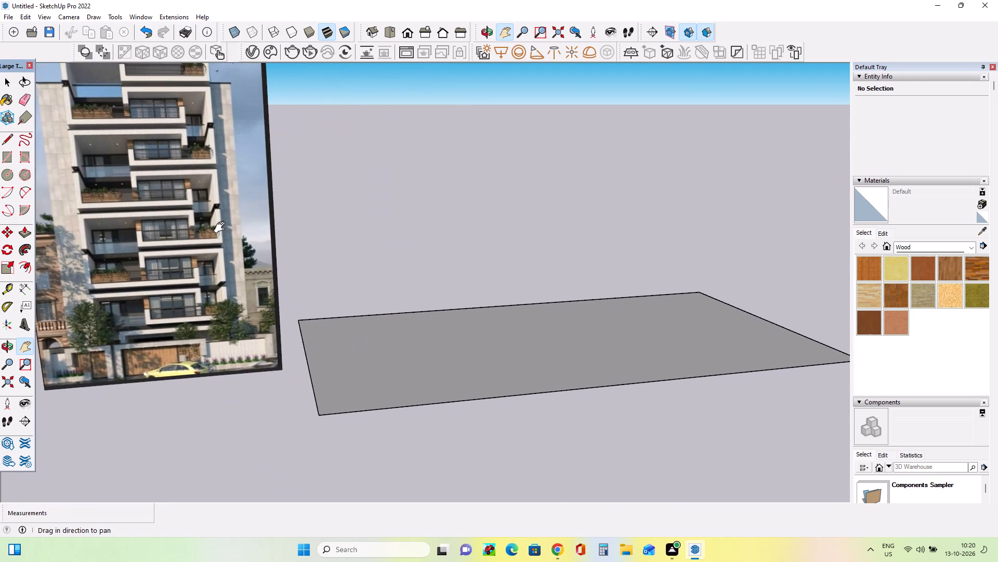
scroll(222, 227, "down", 2)
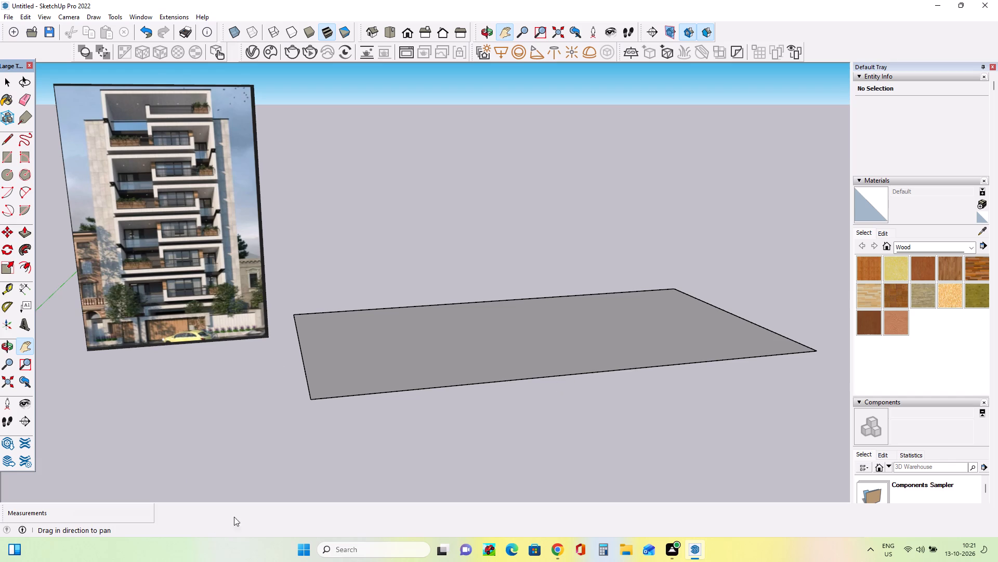
scroll(186, 205, "up", 3)
left_click_drag(185, 222, 231, 282)
scroll(181, 285, "up", 4)
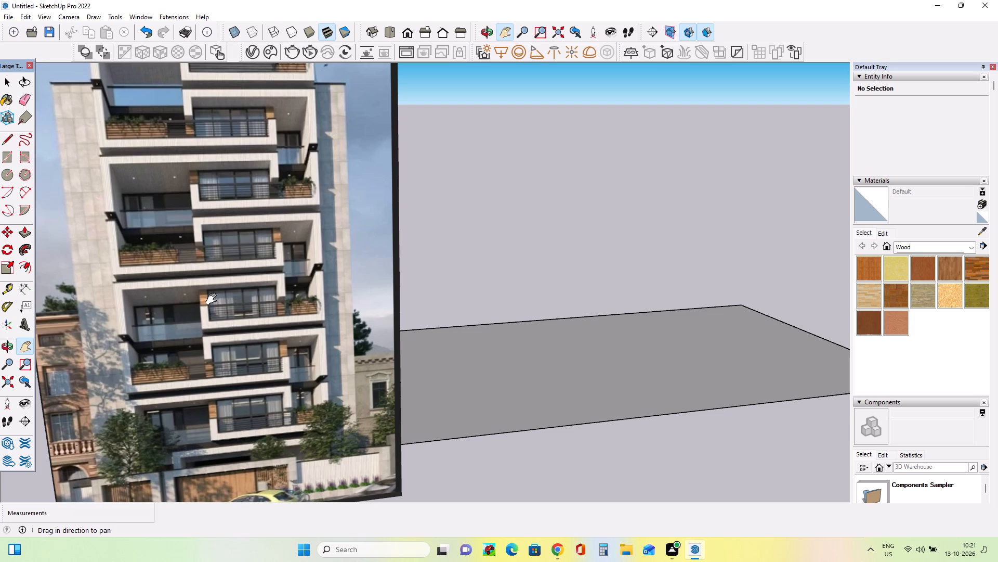
Examine the reference facade's interlocking balcony stack, comparing the middle floors up close with the overall elevation.
scroll(180, 339, "down", 6)
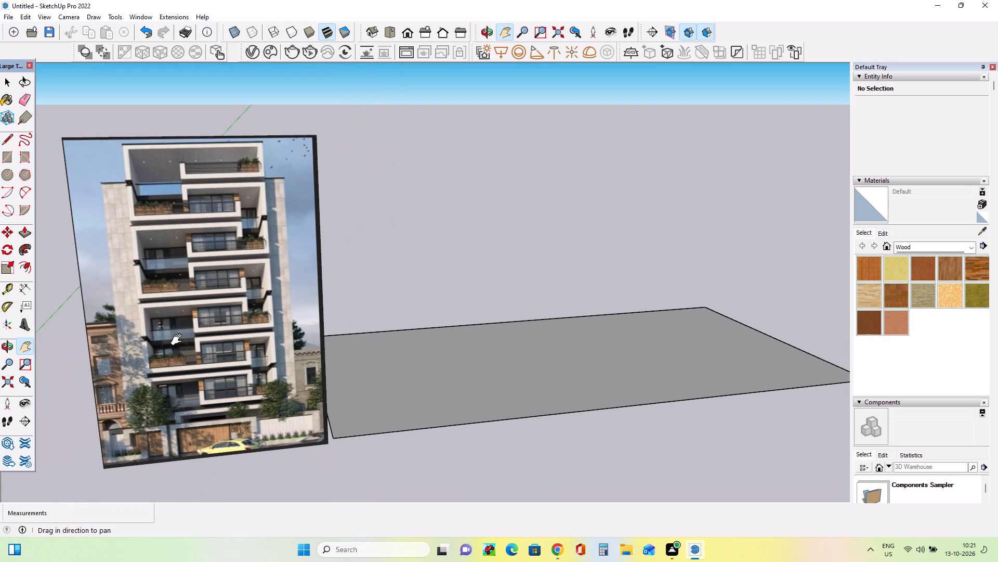
scroll(217, 342, "up", 6)
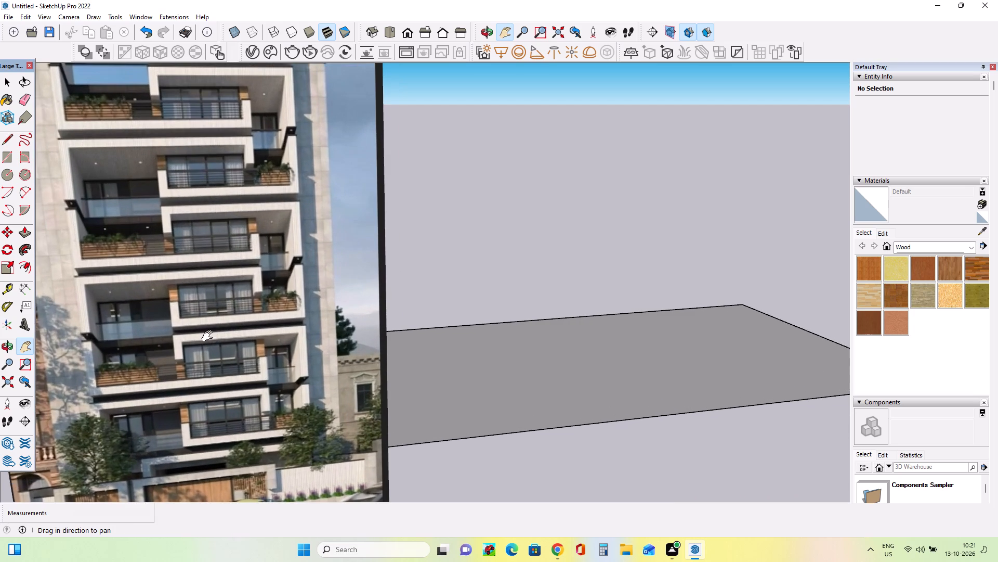
scroll(185, 326, "down", 7)
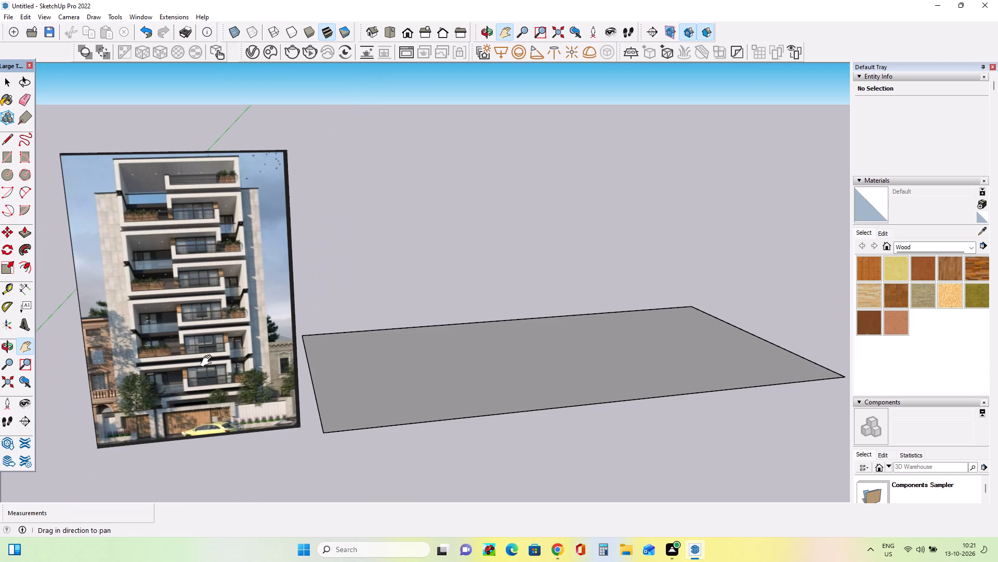
left_click_drag(208, 361, 243, 349)
scroll(194, 315, "up", 4)
left_click_drag(239, 315, 249, 330)
scroll(264, 330, "down", 2)
left_click_drag(264, 330, 259, 329)
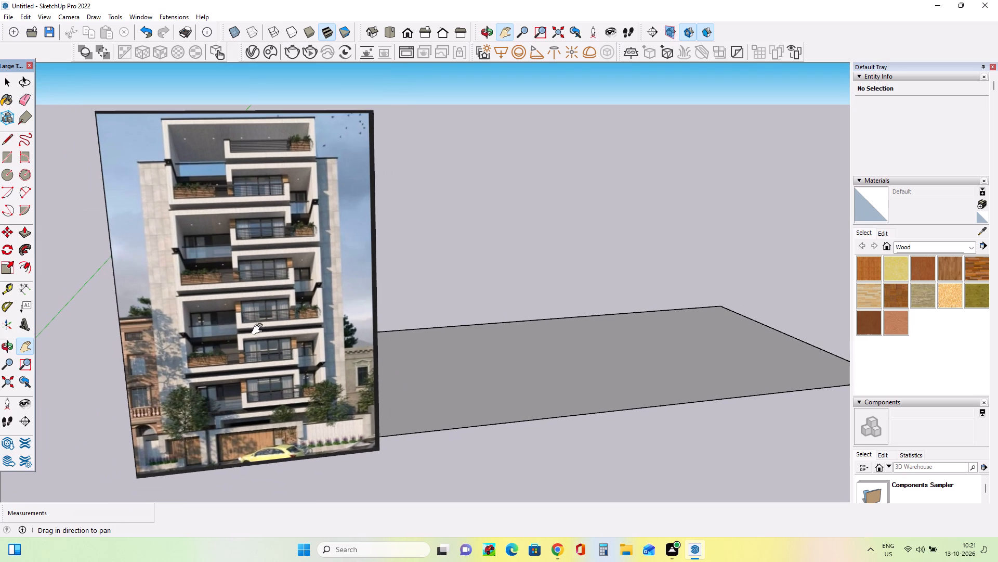
left_click_drag(259, 329, 223, 318)
scroll(223, 318, "down", 3)
scroll(223, 318, "up", 1)
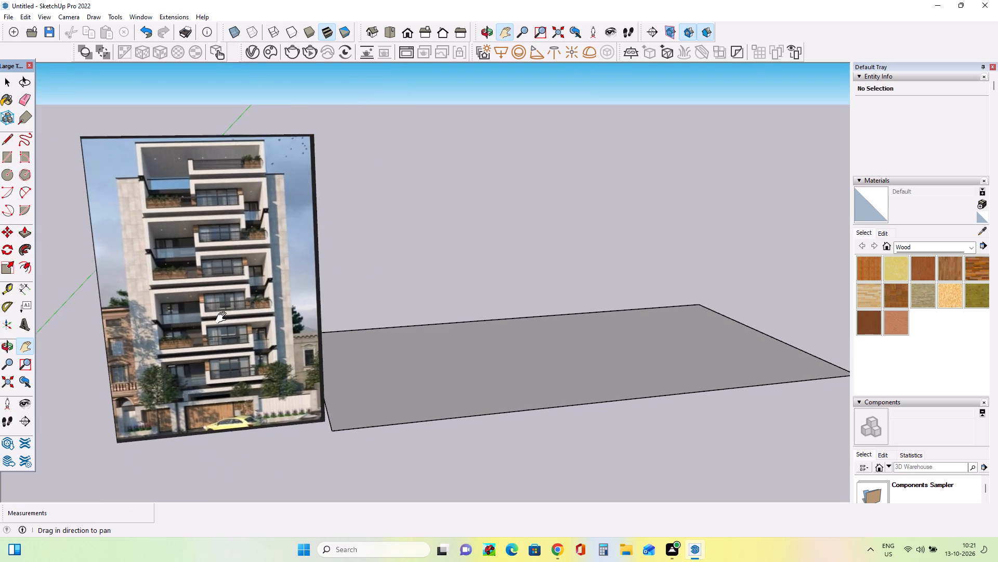
scroll(223, 318, "up", 3)
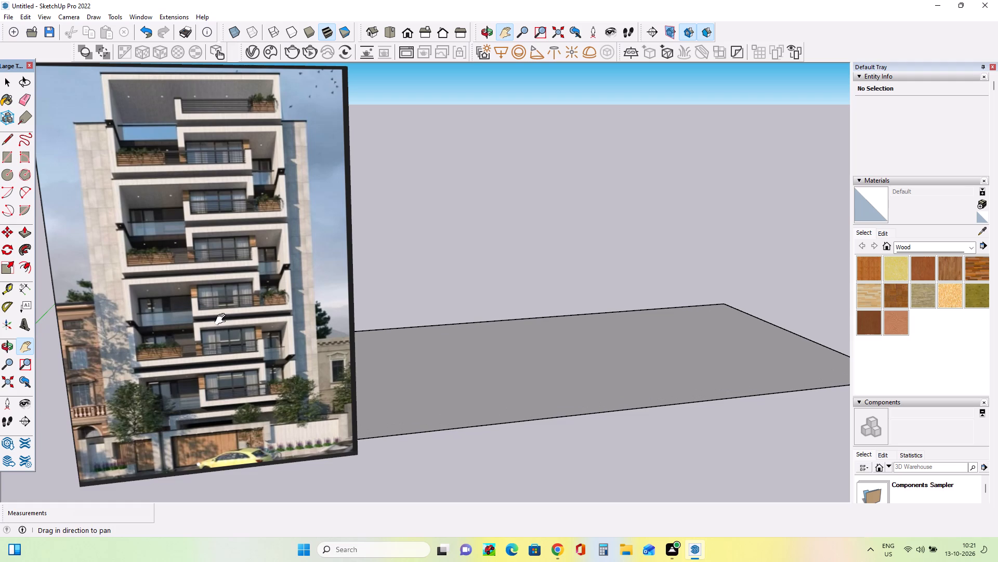
left_click_drag(222, 320, 203, 298)
scroll(203, 298, "down", 10)
Move reference image 16 by about 7' 11" toward the short edge of the ground face.
left_click_drag(402, 360, 333, 362)
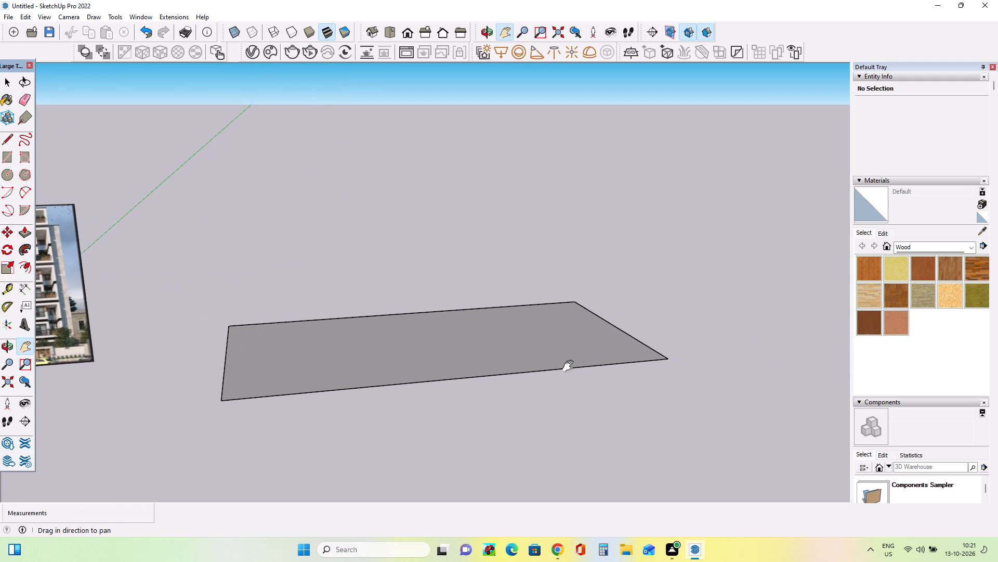
middle_click_drag(570, 366, 570, 335)
scroll(568, 335, "down", 4)
middle_click_drag(559, 347, 546, 423)
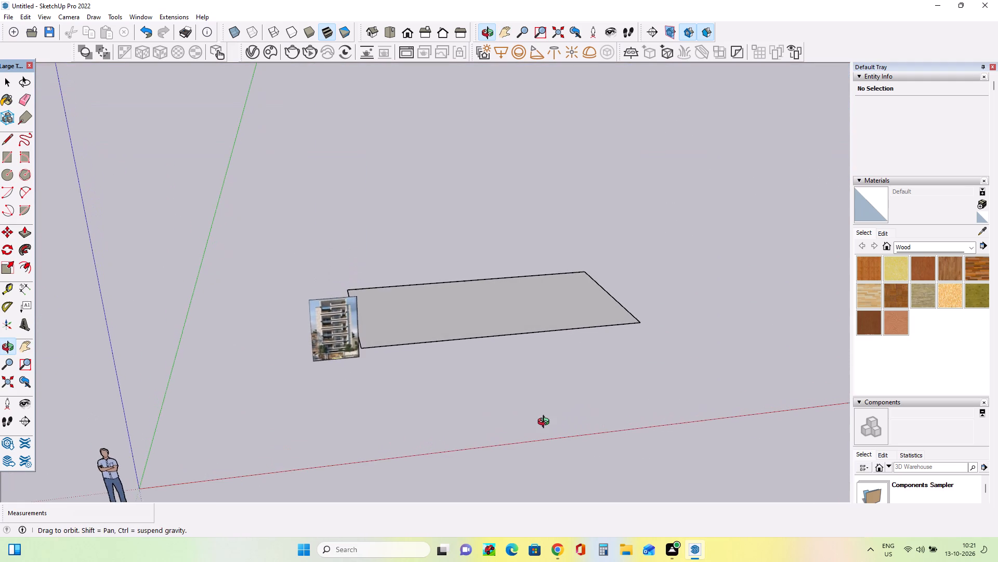
middle_click_drag(546, 423, 542, 440)
left_click_drag(454, 322, 390, 402)
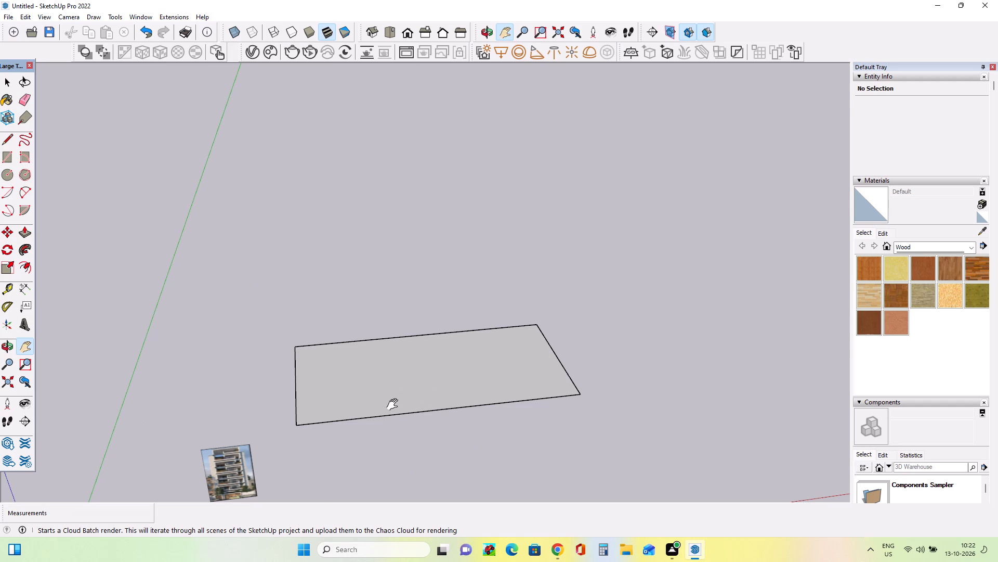
left_click_drag(230, 470, 254, 356)
left_click_drag(325, 501, 319, 472)
left_click_drag(319, 472, 319, 415)
middle_click_drag(390, 492, 384, 460)
left_click_drag(301, 272, 286, 354)
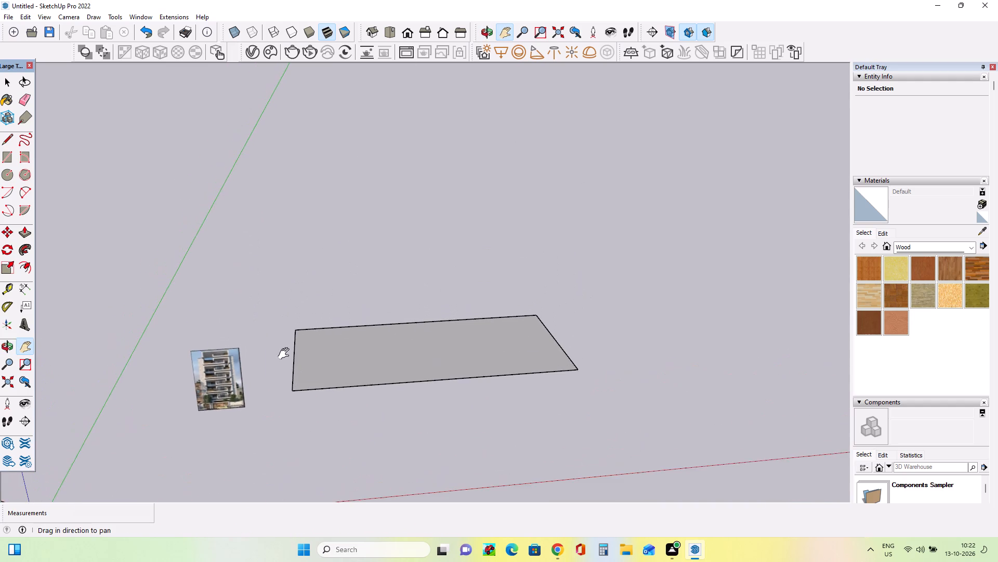
left_click_drag(286, 354, 286, 354)
scroll(243, 414, "up", 7)
left_click(4, 228)
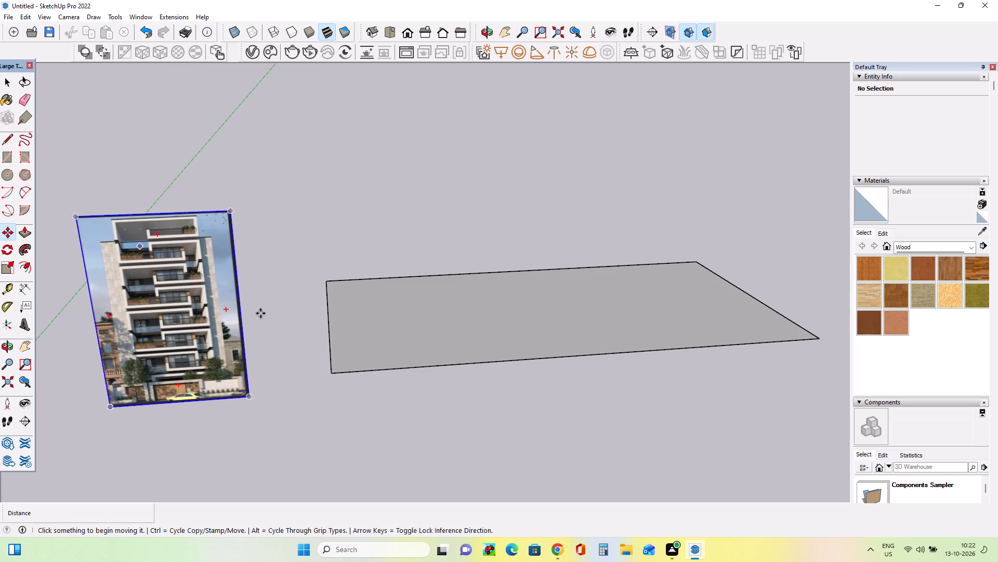
left_click(244, 394)
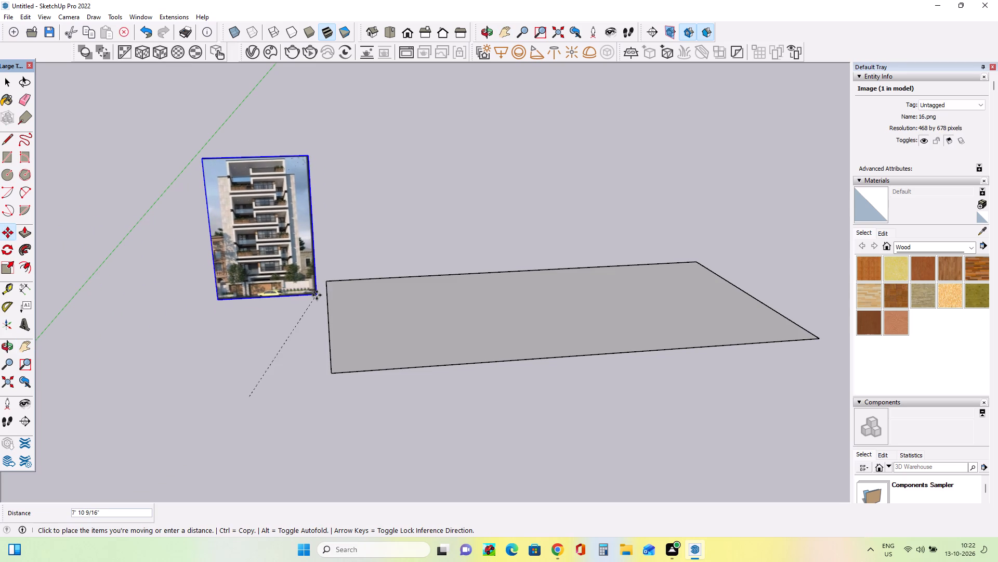
left_click(317, 295)
Examine the repositioned reference image against the ground face from higher and lower viewing angles.
scroll(619, 368, "up", 3)
scroll(575, 374, "down", 7)
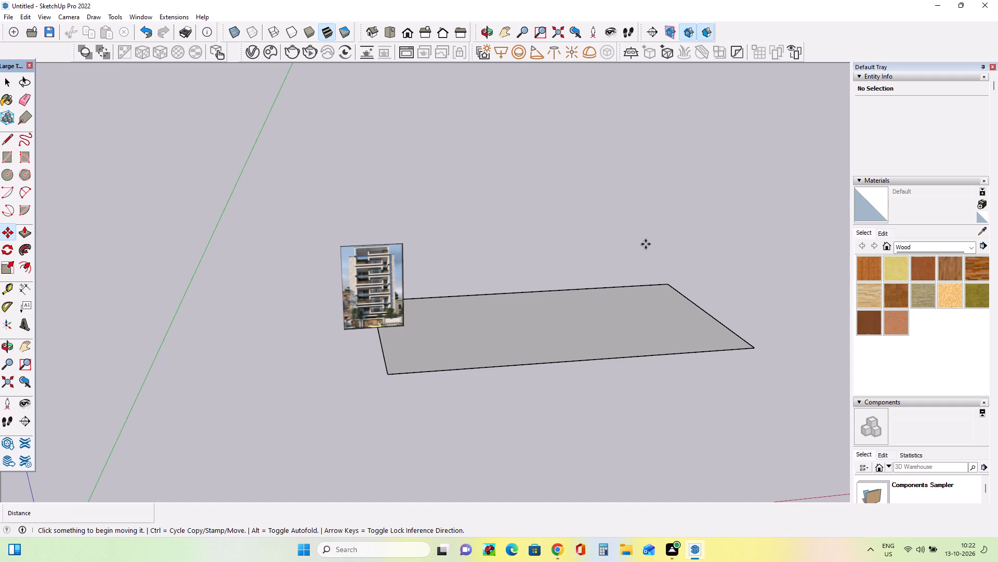
middle_click_drag(421, 379, 424, 476)
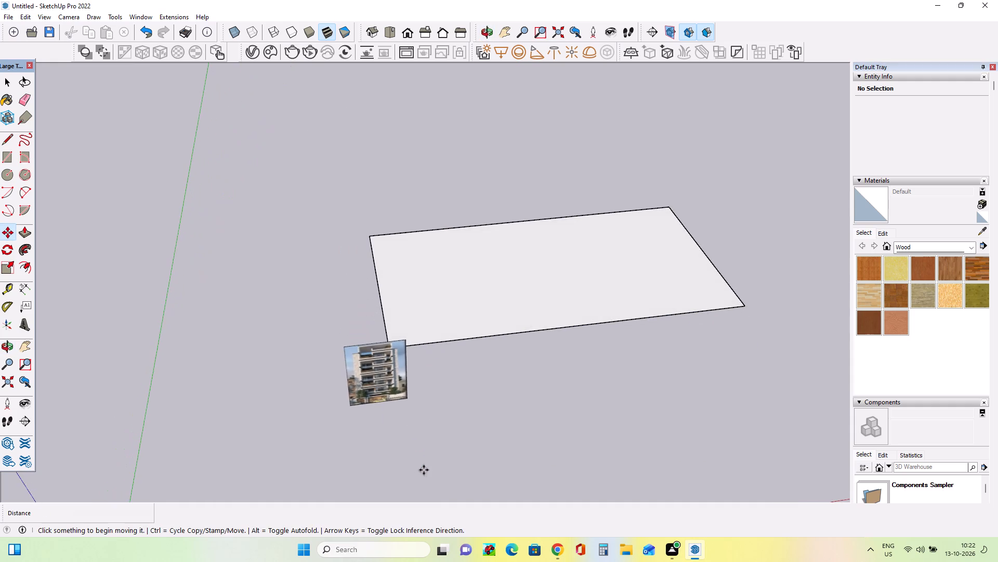
middle_click_drag(404, 419, 384, 331)
scroll(365, 271, "up", 6)
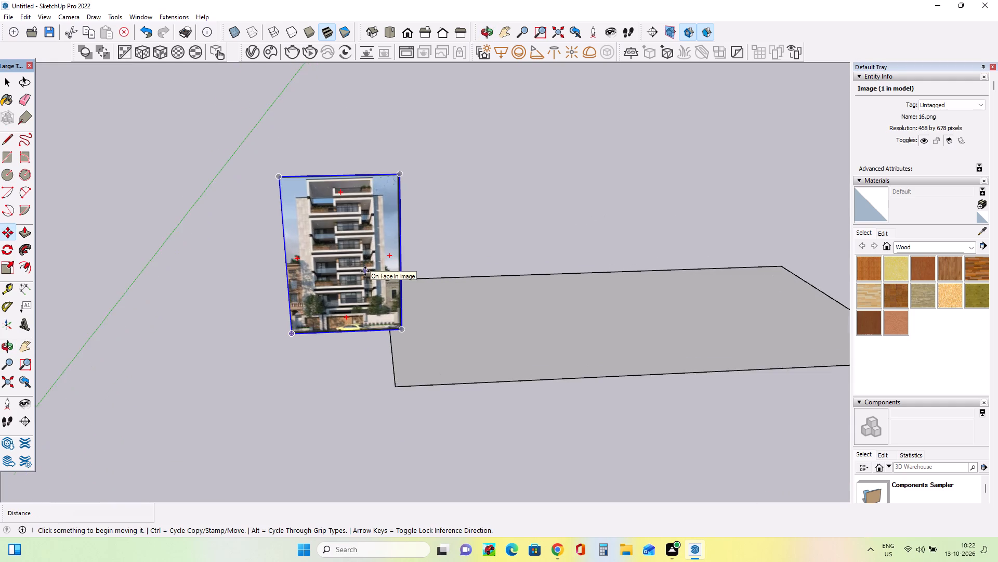
scroll(365, 271, "up", 4)
scroll(294, 302, "down", 1)
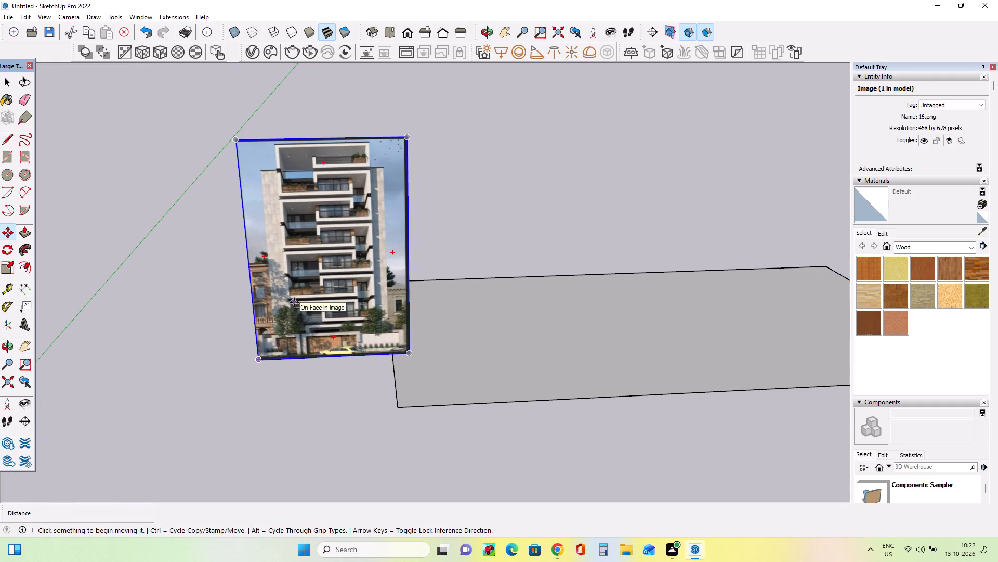
scroll(271, 309, "down", 1)
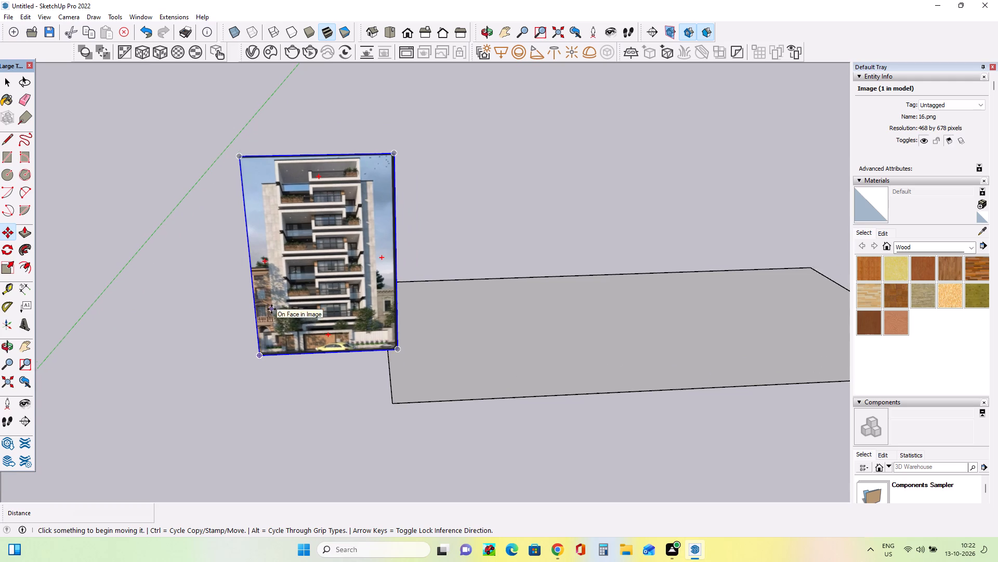
scroll(271, 309, "down", 5)
Draw a rectangle about 14' by 7' in the ground face's far corner, starting on the short edge opposite the reference image.
left_click(2, 160)
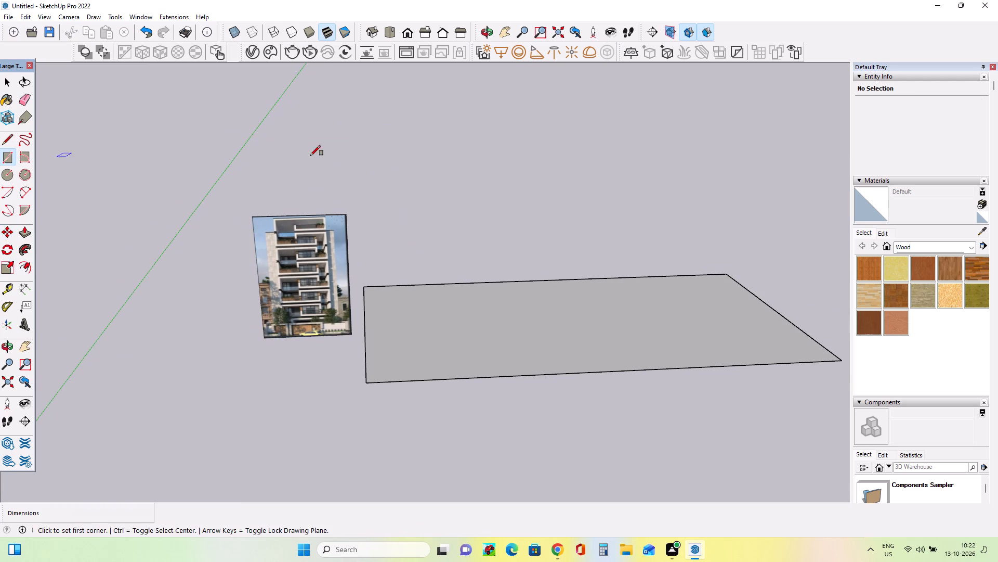
middle_click_drag(664, 464, 664, 472)
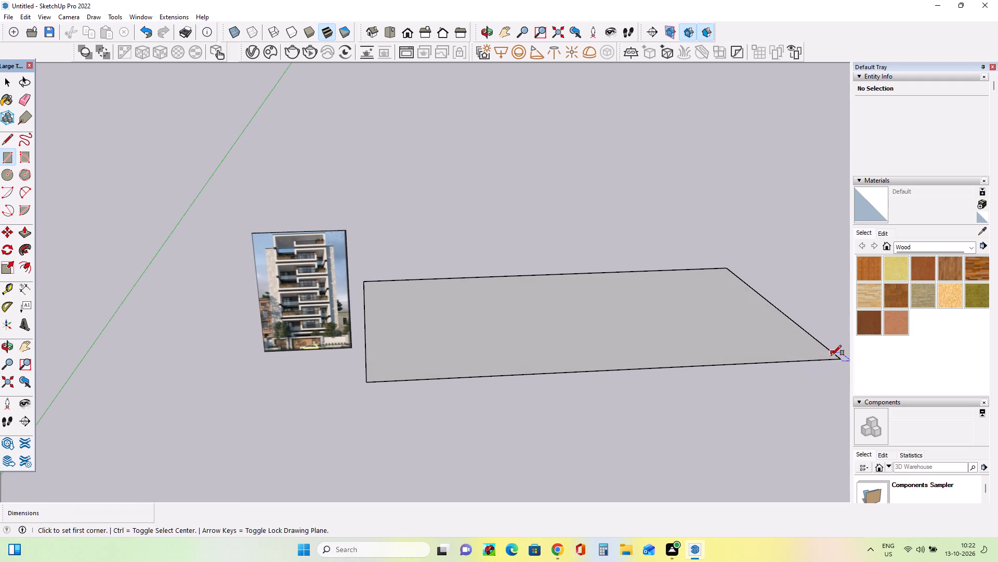
left_click(811, 334)
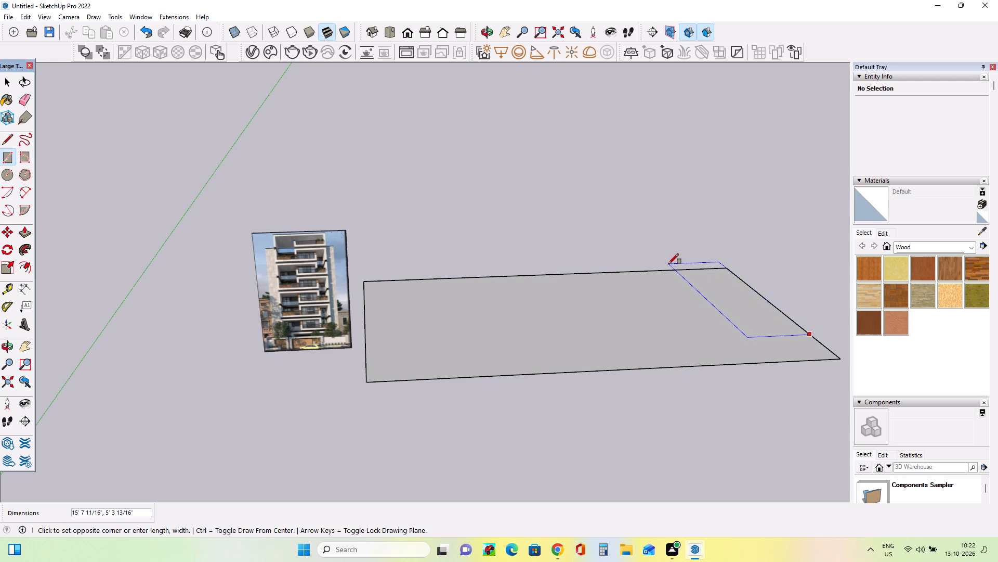
left_click(659, 274)
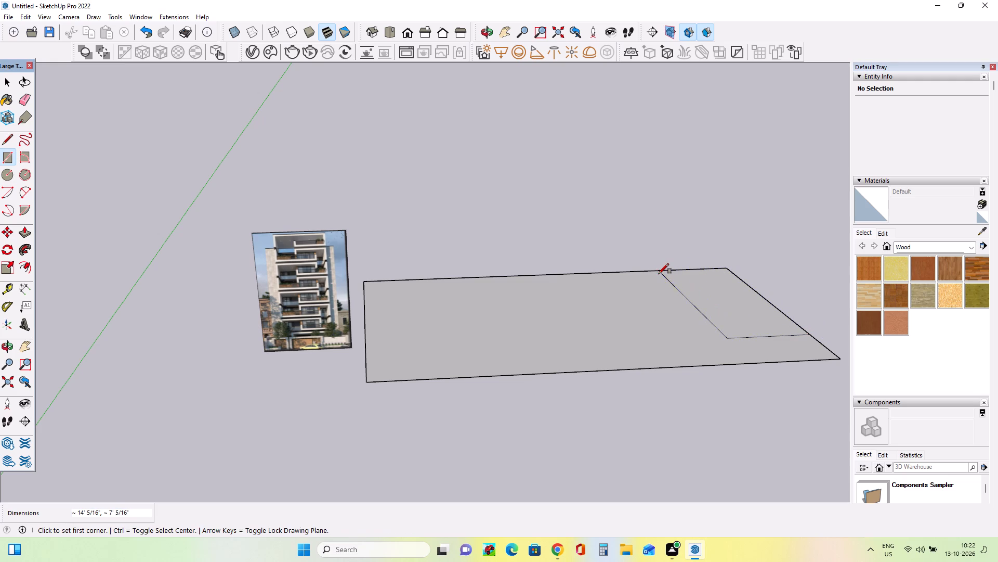
Examine the reference image's lower floors, entrance gates and boundary wall in relation to the divided ground face.
middle_click_drag(497, 400, 526, 438)
scroll(526, 413, "down", 1)
scroll(702, 368, "up", 3)
middle_click(686, 366)
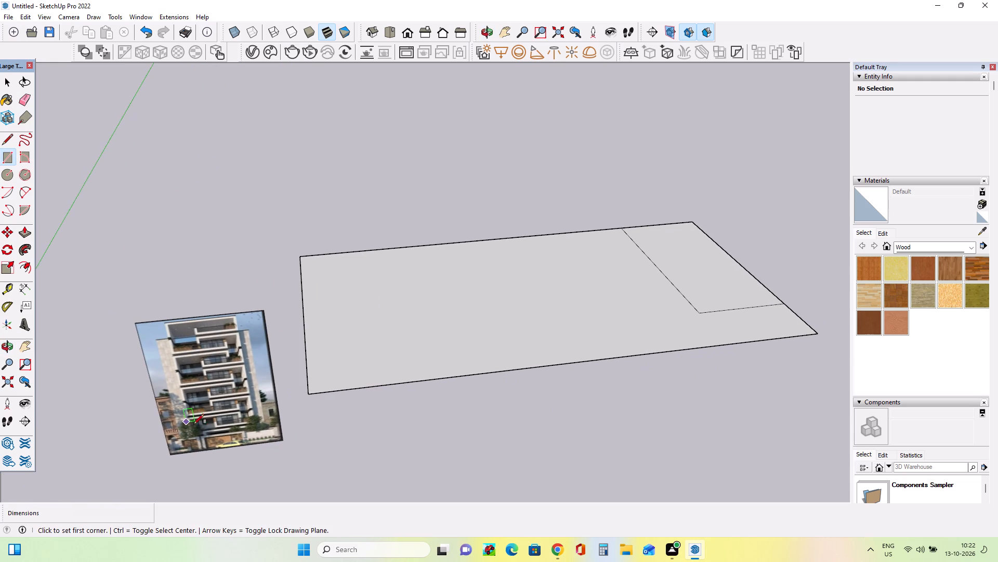
scroll(209, 431, "up", 11)
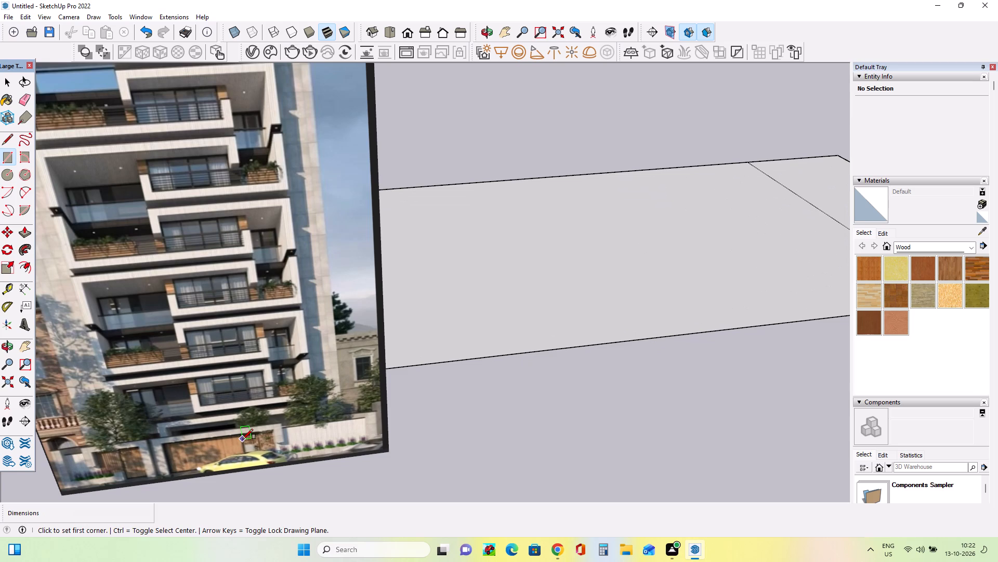
scroll(243, 439, "down", 11)
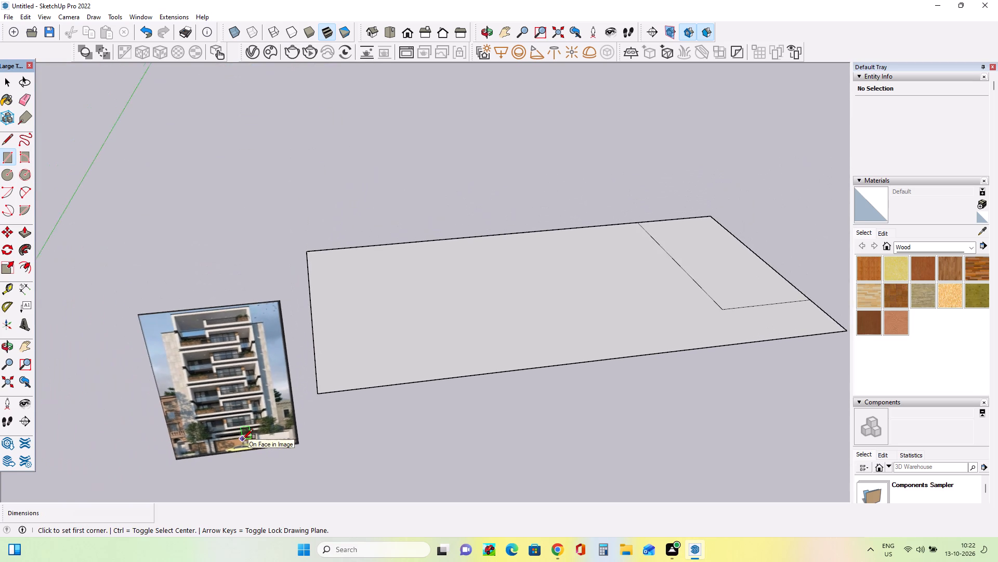
scroll(243, 439, "up", 14)
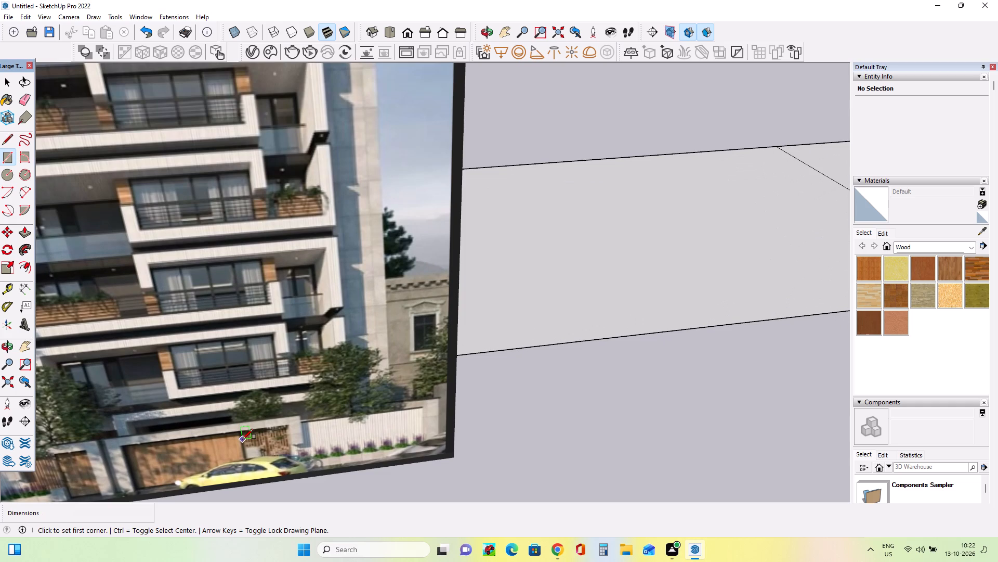
scroll(243, 439, "down", 19)
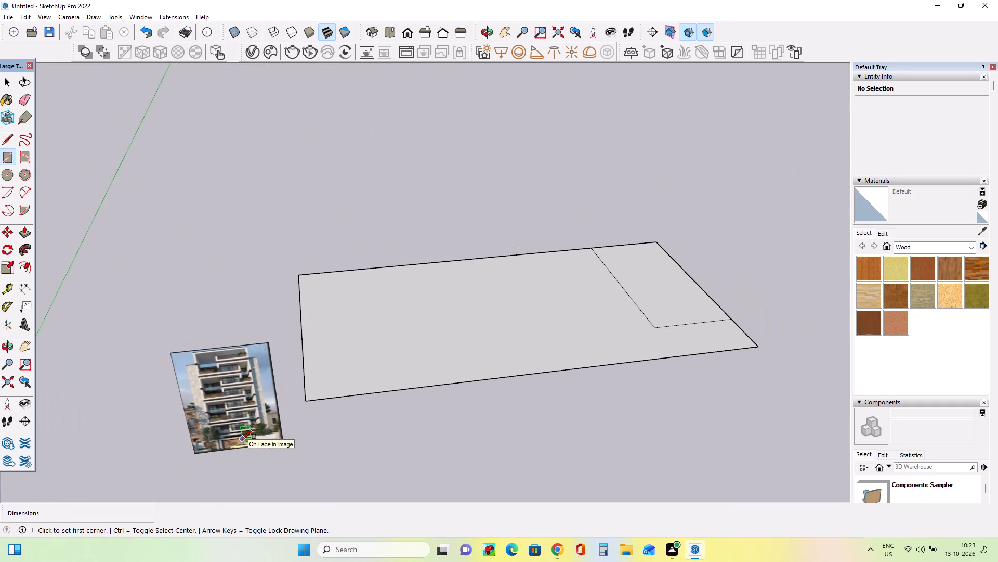
scroll(243, 438, "up", 4)
scroll(243, 438, "down", 3)
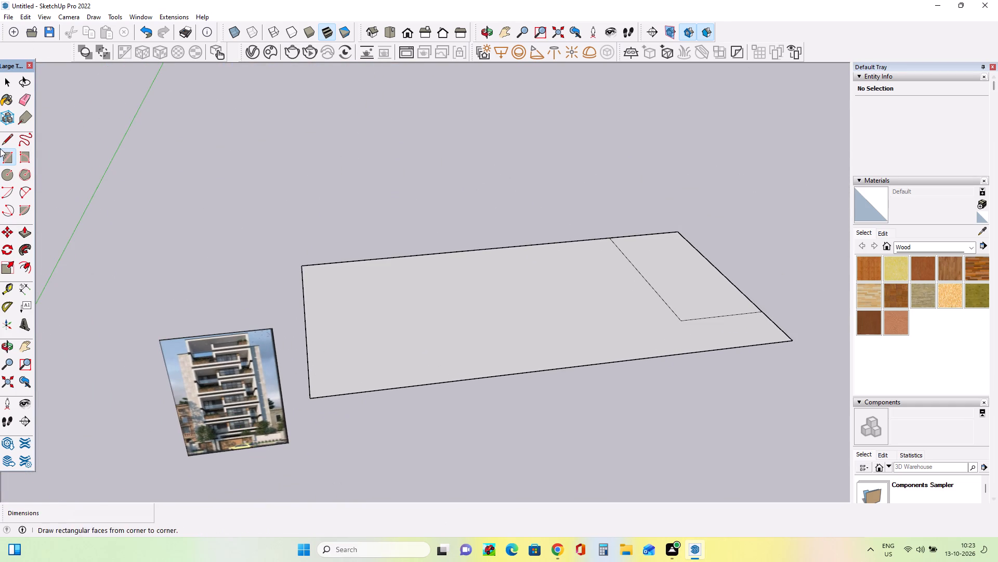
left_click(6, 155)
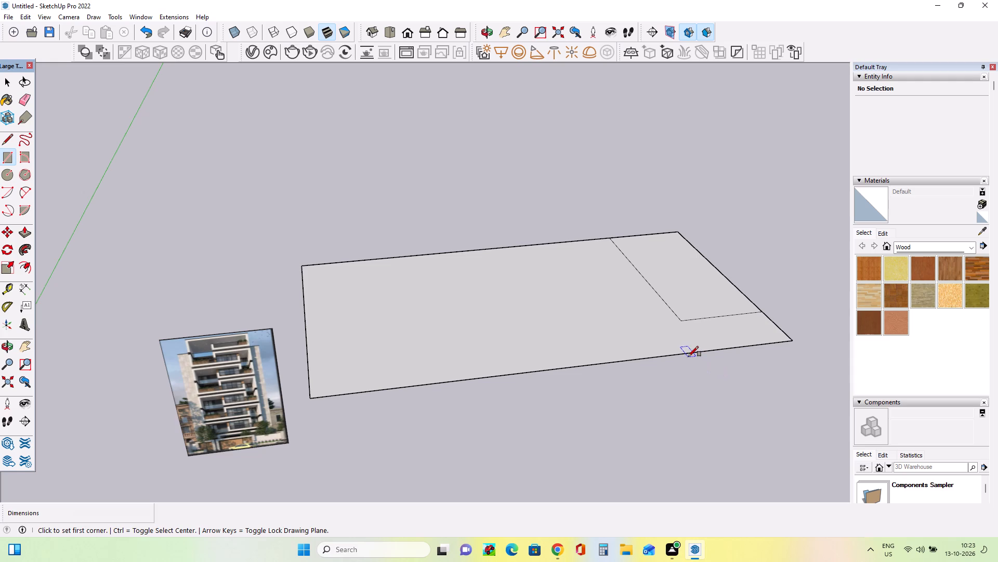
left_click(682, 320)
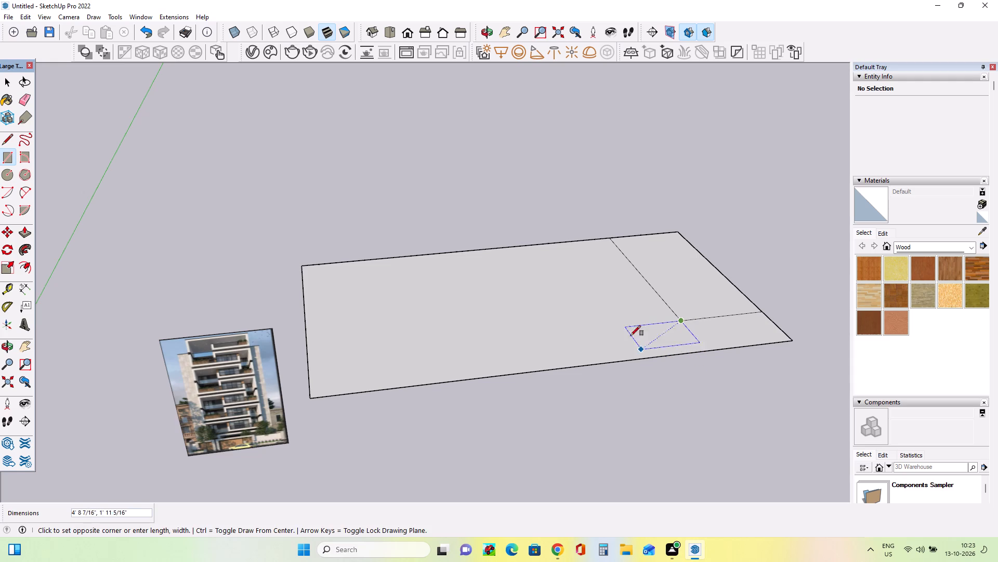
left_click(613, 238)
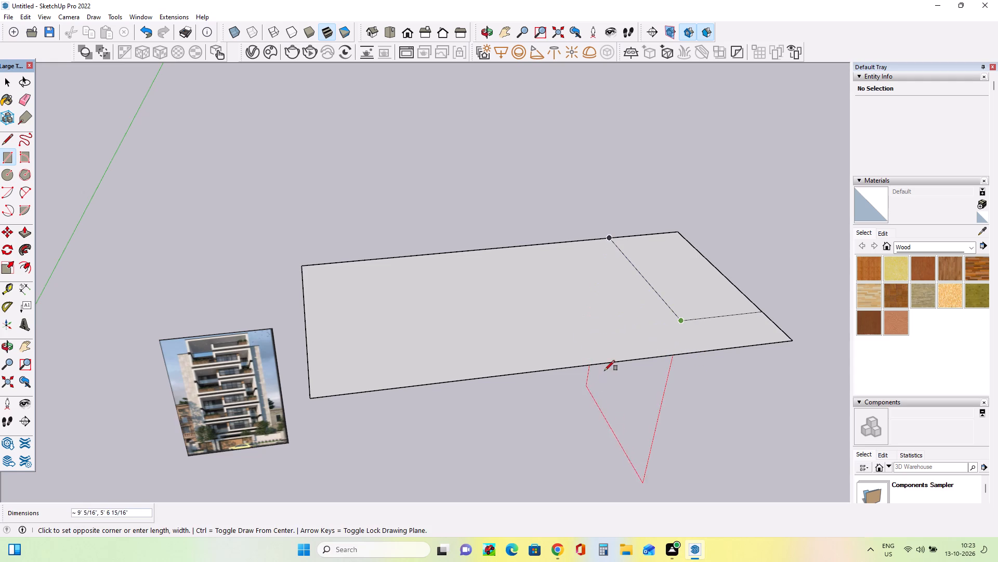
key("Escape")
Draw a rectangular strip about 18' by 2' 1" across the ground face's full depth, alongside the corner rectangle.
left_click(610, 239)
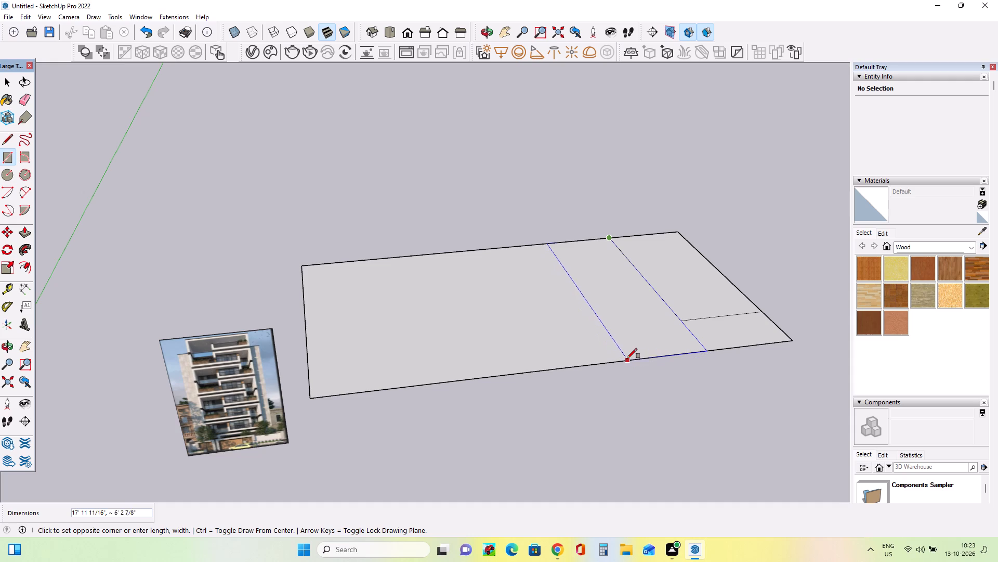
left_click(680, 352)
Push/Pull the narrow strip on the ground face upward about 17' 8" into a tall wall.
middle_click(683, 383)
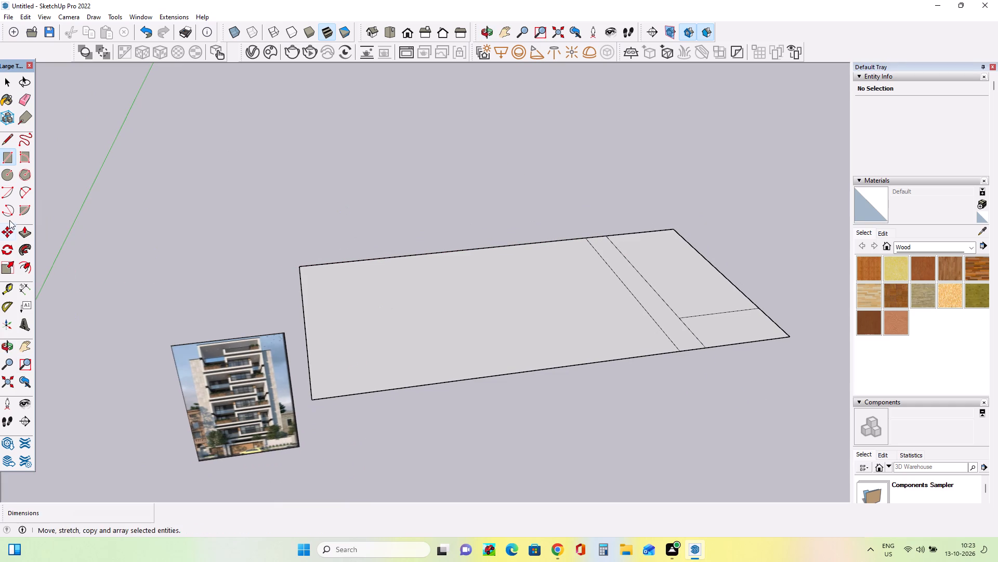
left_click(21, 231)
left_click(667, 326)
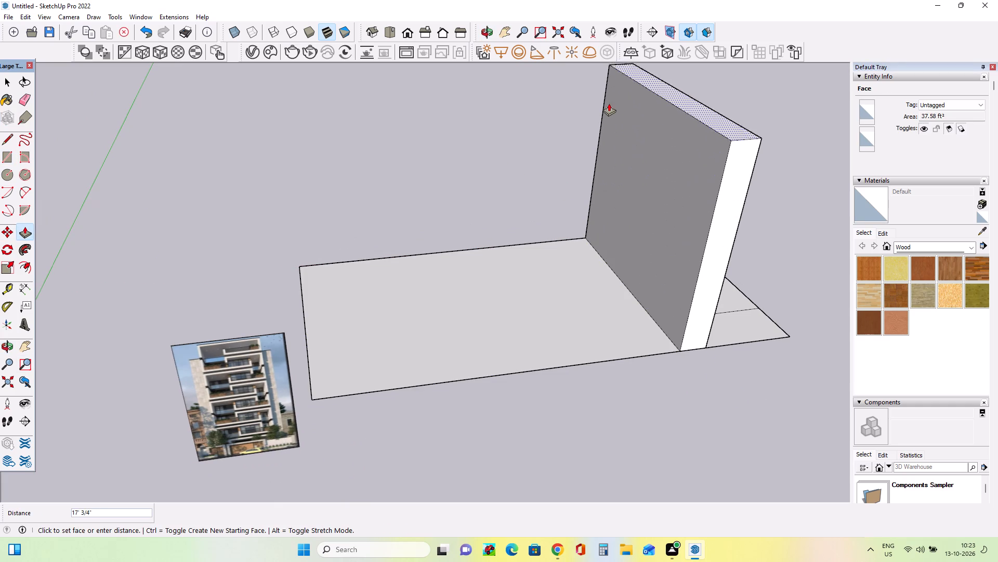
left_click(619, 94)
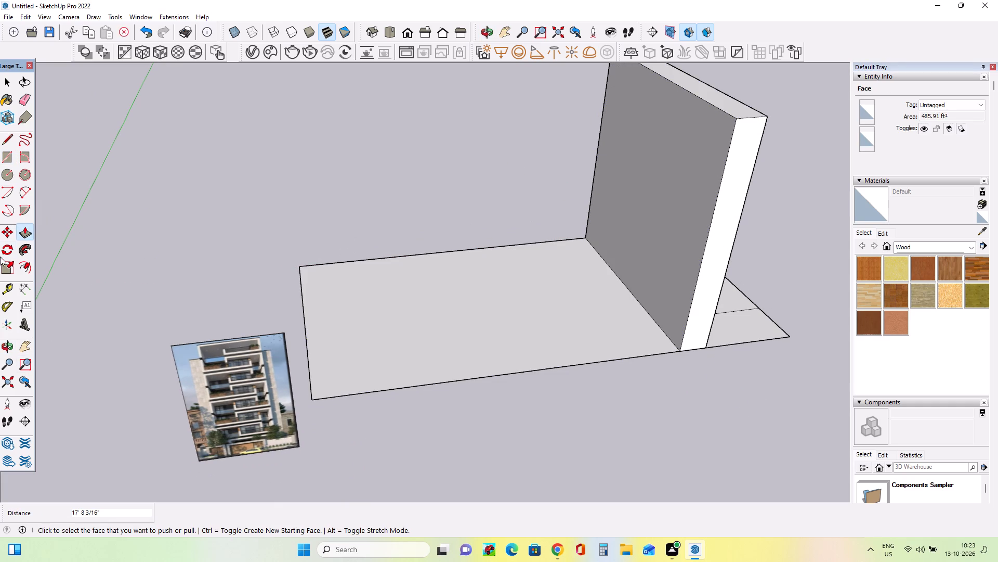
Push/Pull the tall wall's large face on the open ground side inward by about 7 7/16".
left_click(23, 351)
left_click_drag(358, 227, 250, 266)
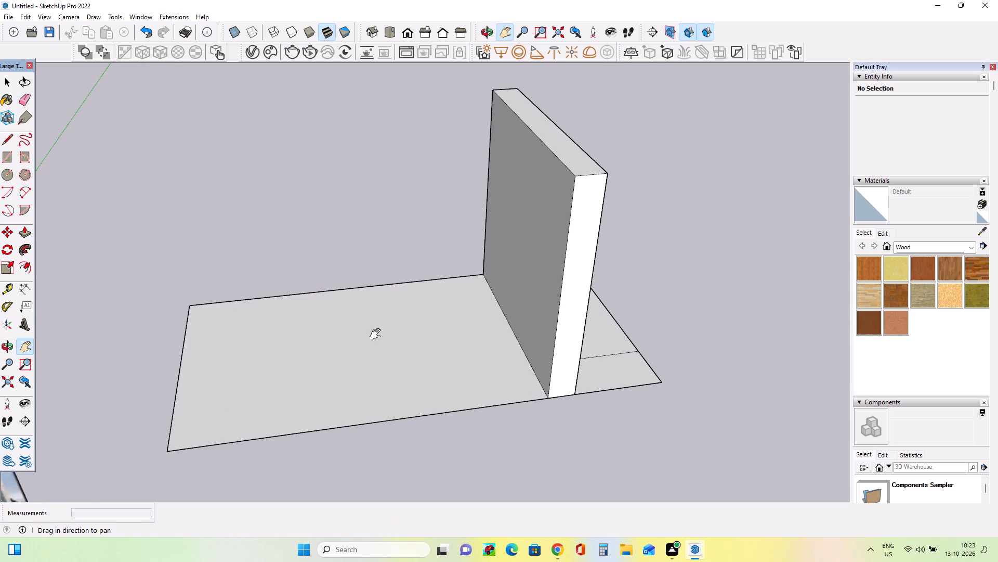
middle_click_drag(461, 361, 465, 333)
scroll(470, 333, "down", 7)
scroll(516, 330, "up", 4)
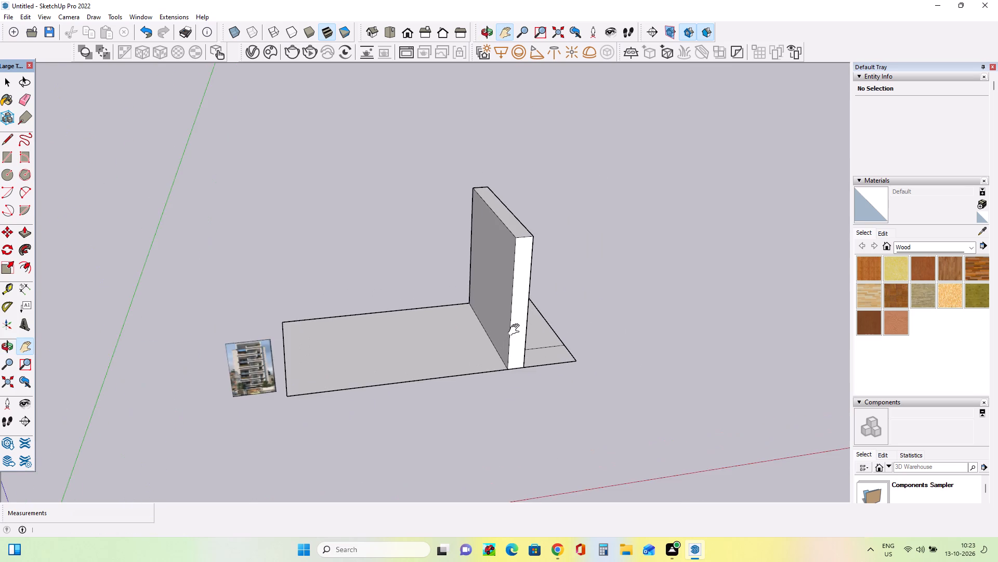
scroll(516, 330, "up", 3)
scroll(531, 341, "down", 2)
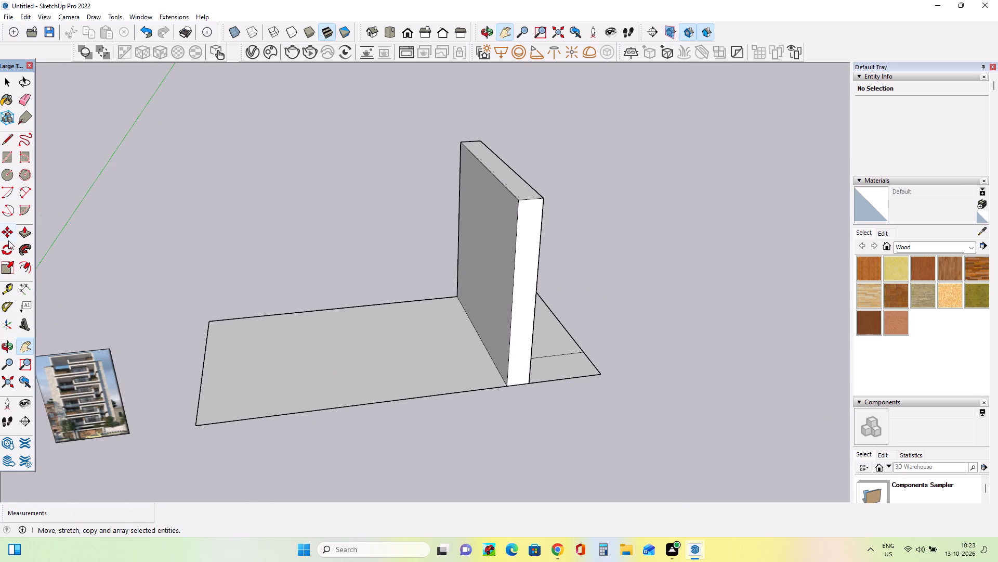
left_click(19, 236)
left_click(493, 297)
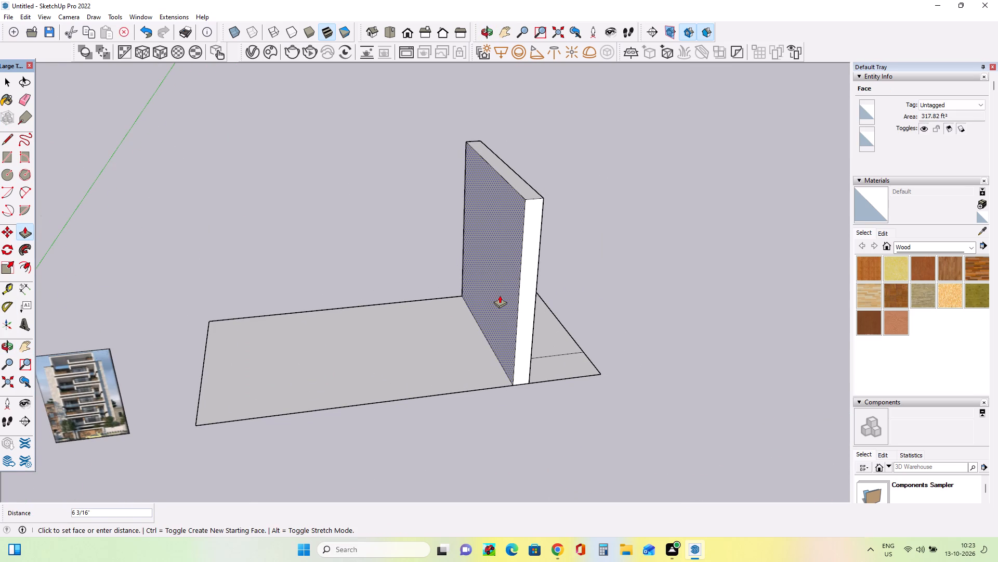
left_click(500, 295)
Push/Pull the same large wall face inward again by about 4 3/16" to thin the wall further.
middle_click_drag(642, 355, 500, 363)
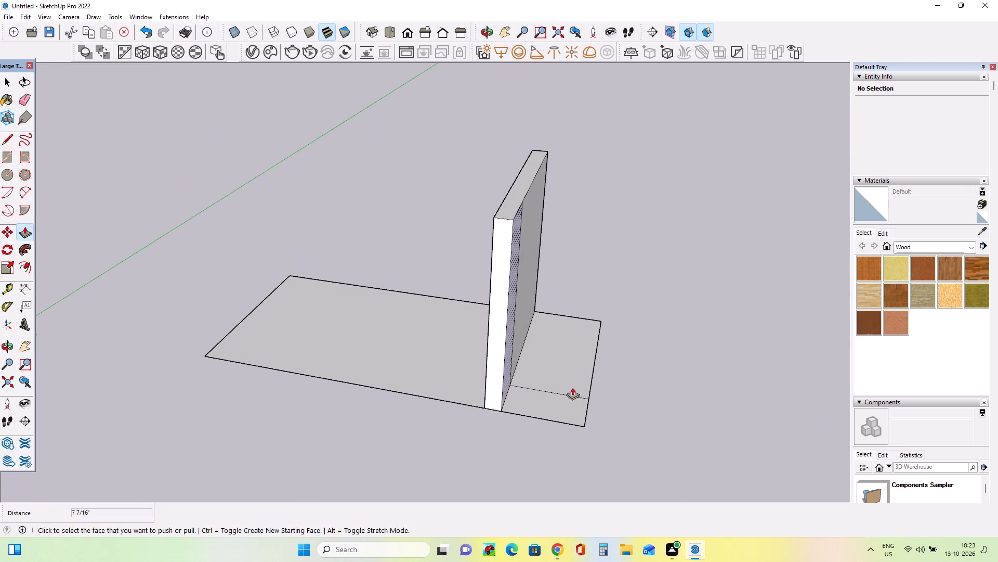
middle_click_drag(577, 387, 644, 368)
middle_click_drag(408, 329, 517, 346)
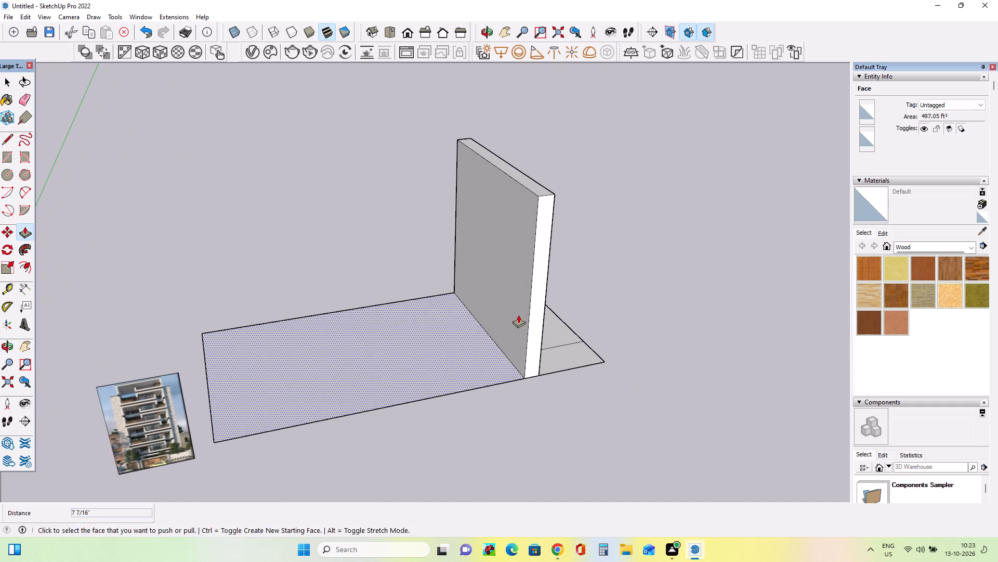
left_click(518, 315)
left_click(521, 312)
middle_click_drag(594, 413, 588, 413)
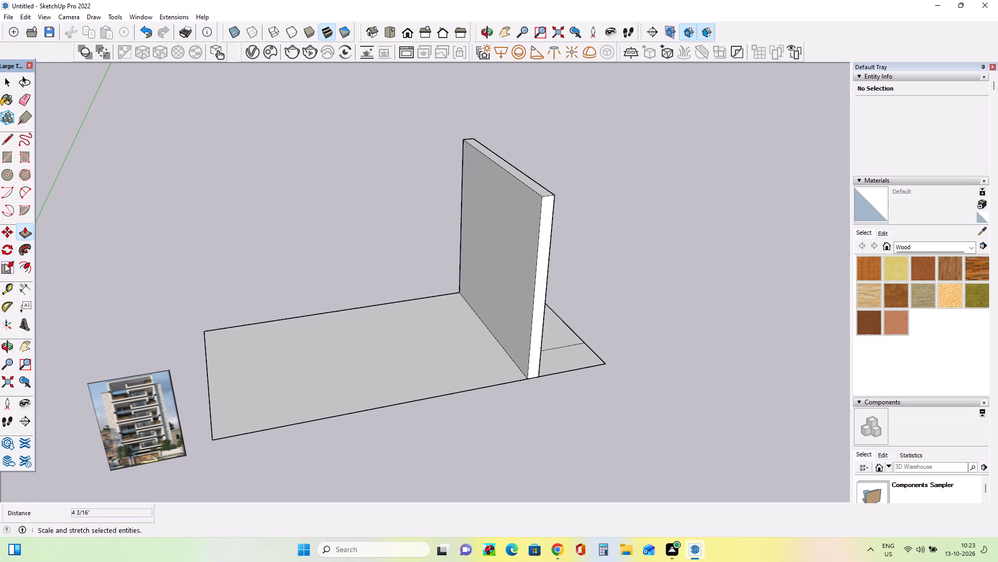
Move the reference image by its lower corner from beside the ground face over to the tall wall.
left_click(3, 236)
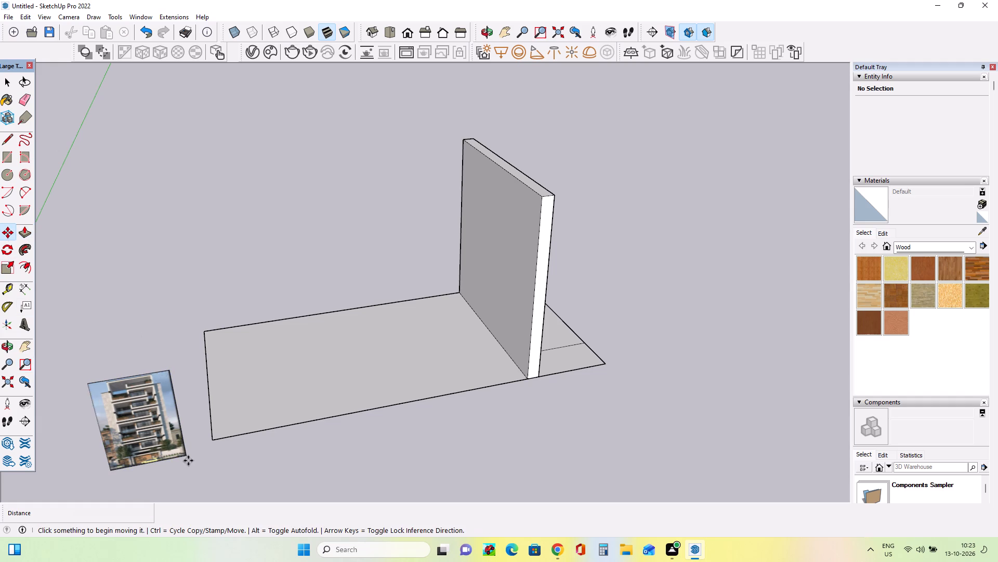
left_click(188, 461)
left_click(185, 453)
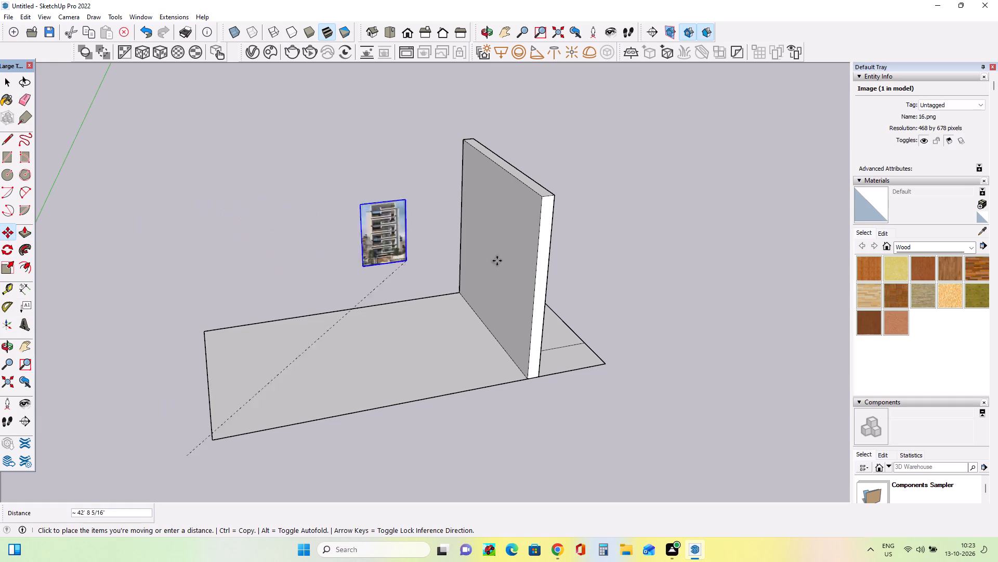
left_click(571, 271)
Scale the reference image up uniformly from its upper corner to several times the wall's width.
middle_click_drag(545, 341, 504, 263)
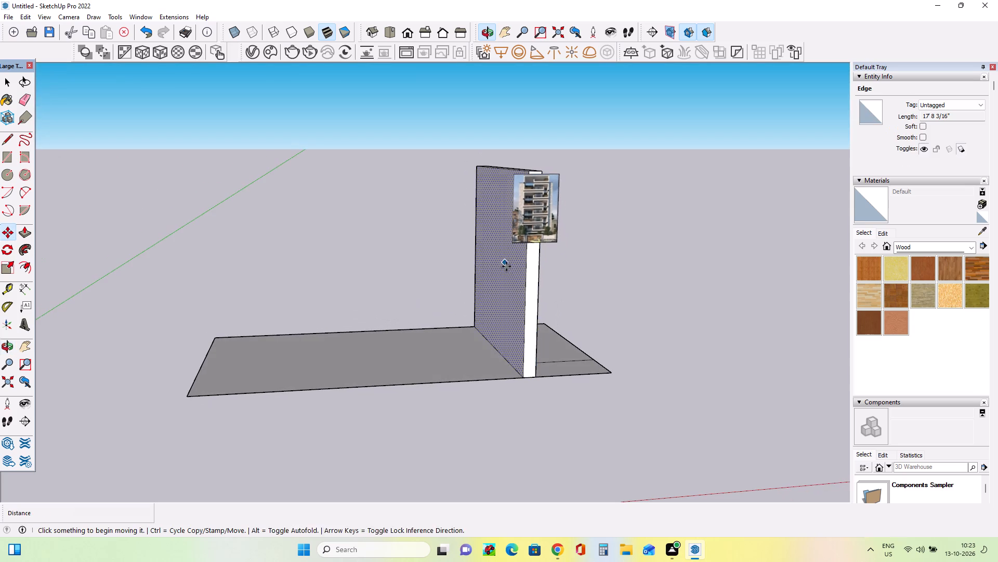
left_click(8, 263)
left_click(521, 194)
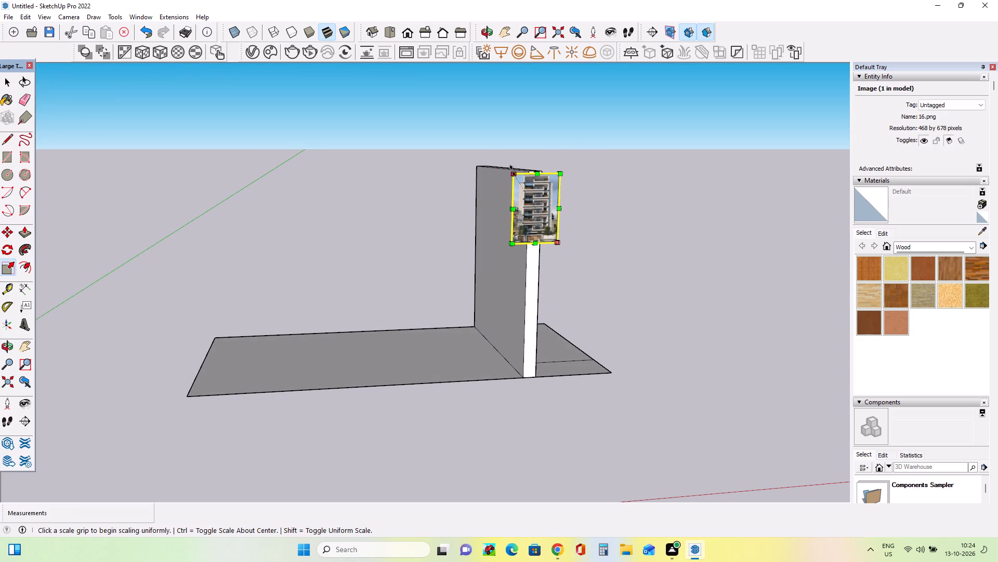
left_click(513, 171)
left_click(303, 92)
Stretch the reference image well above the wall in height and to about 1.7 times its width.
middle_click_drag(700, 223, 709, 313)
scroll(708, 316, "down", 7)
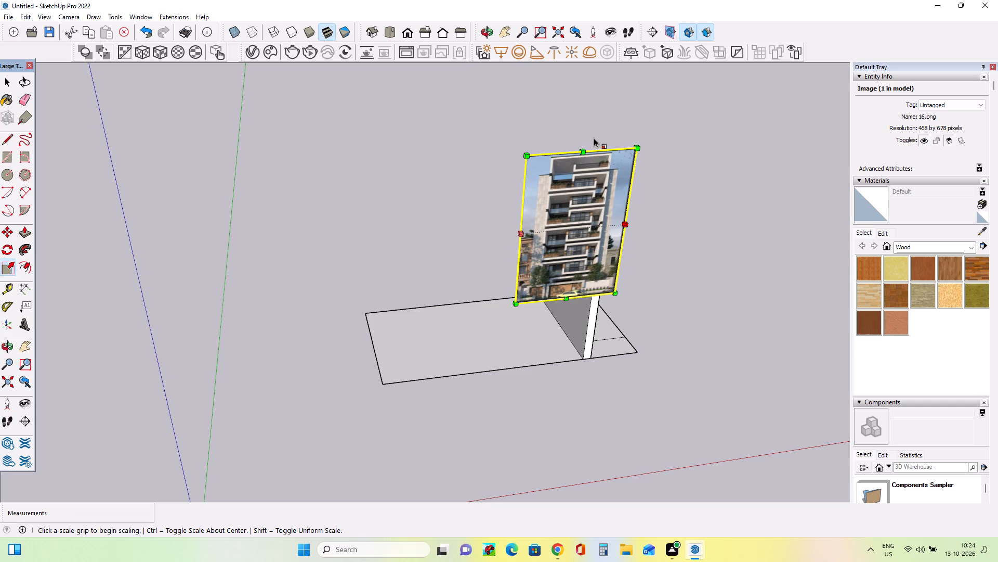
left_click(580, 151)
left_click(587, 74)
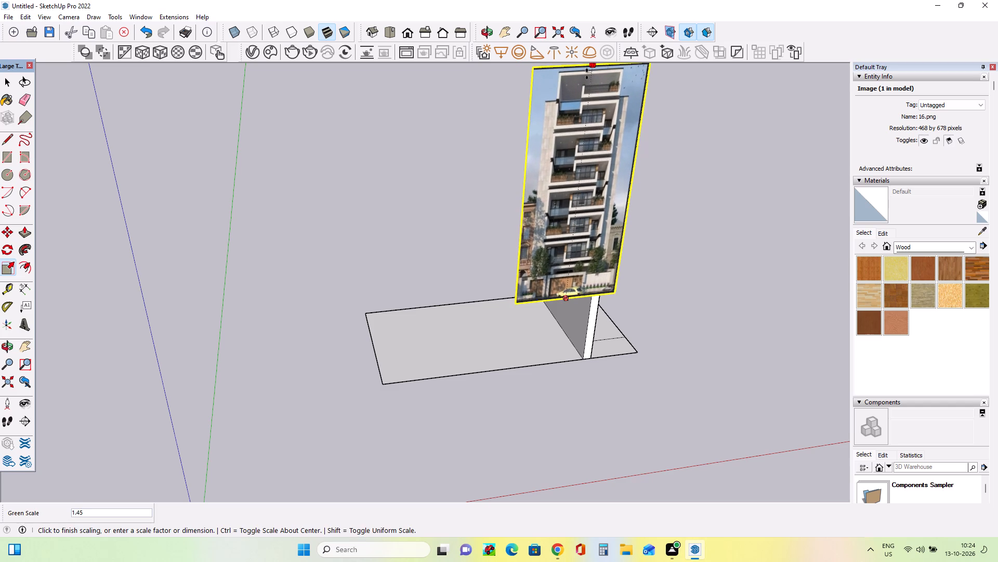
left_click(625, 191)
left_click(703, 189)
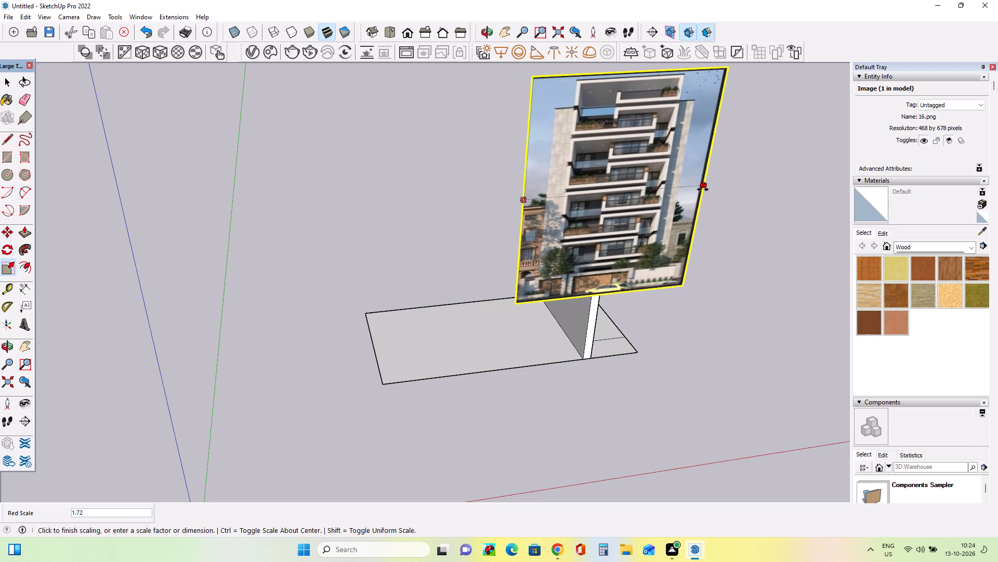
scroll(637, 264, "down", 5)
scroll(629, 262, "up", 1)
scroll(629, 262, "down", 2)
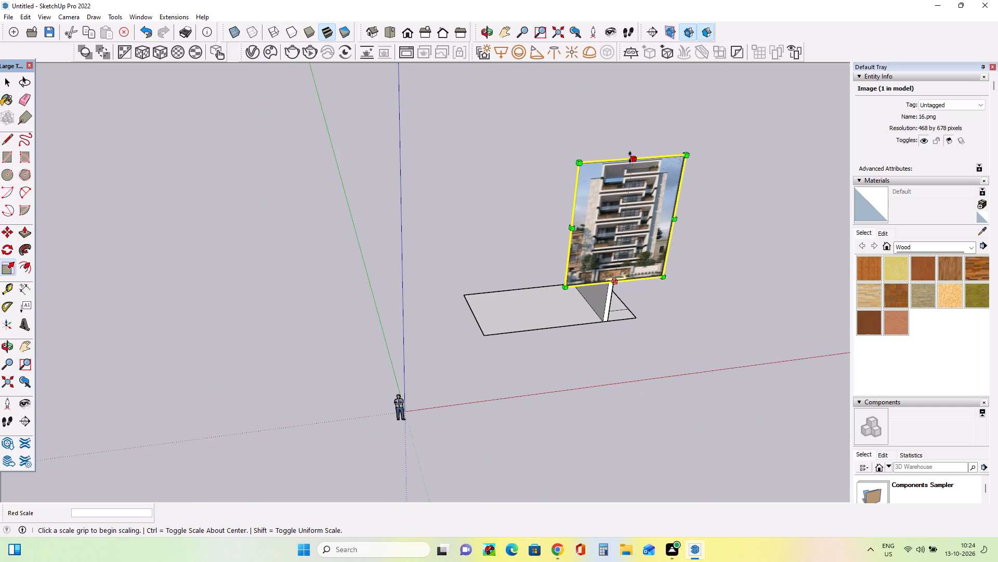
left_click(630, 157)
left_click(633, 84)
Move the enlarged reference image along the red axis until it stands clear beyond the tall wall.
scroll(652, 205, "up", 3)
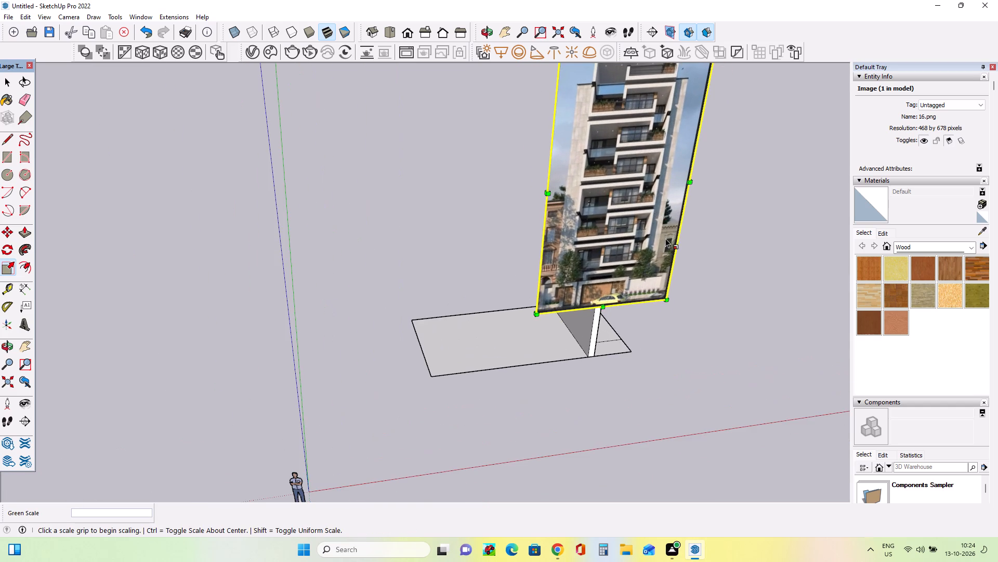
scroll(650, 260, "up", 1)
middle_click_drag(650, 225, 654, 192)
scroll(654, 192, "down", 10)
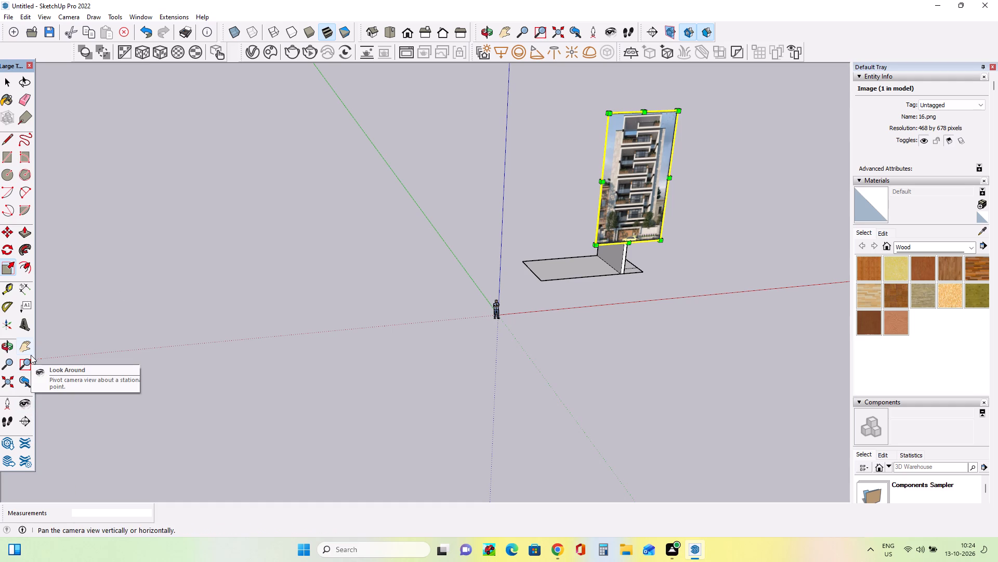
left_click(25, 343)
left_click_drag(290, 250, 193, 363)
left_click_drag(288, 239, 189, 272)
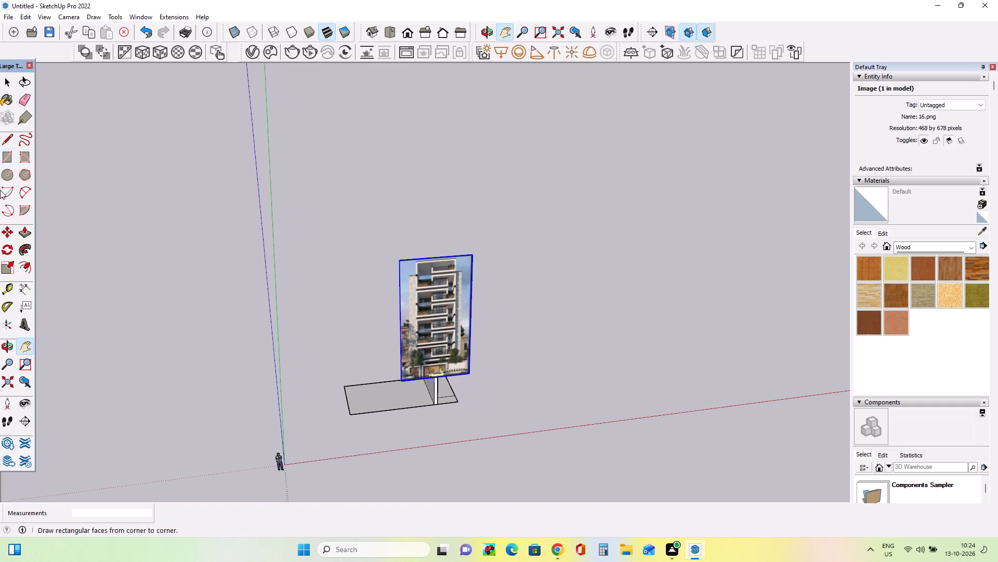
left_click(6, 231)
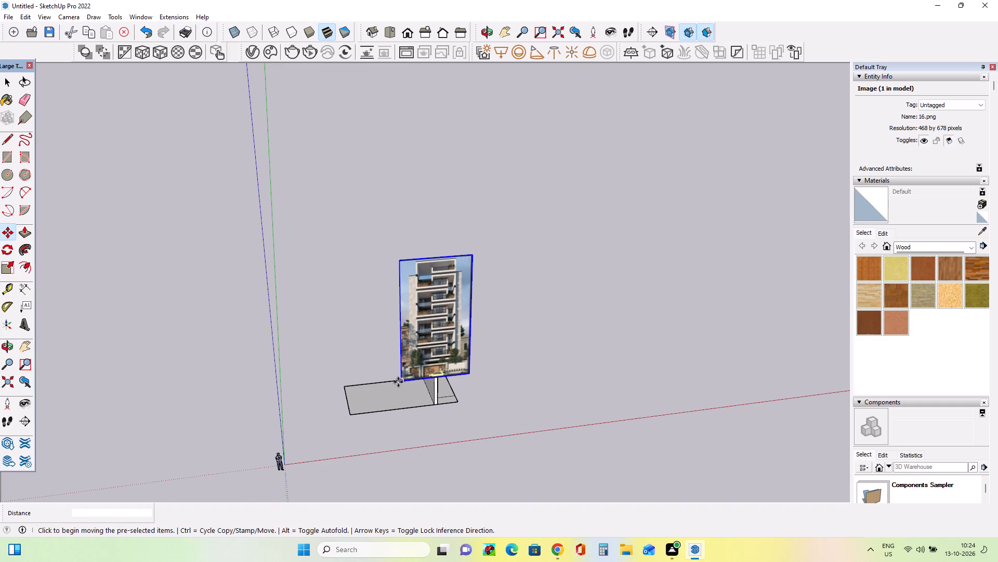
left_click(398, 382)
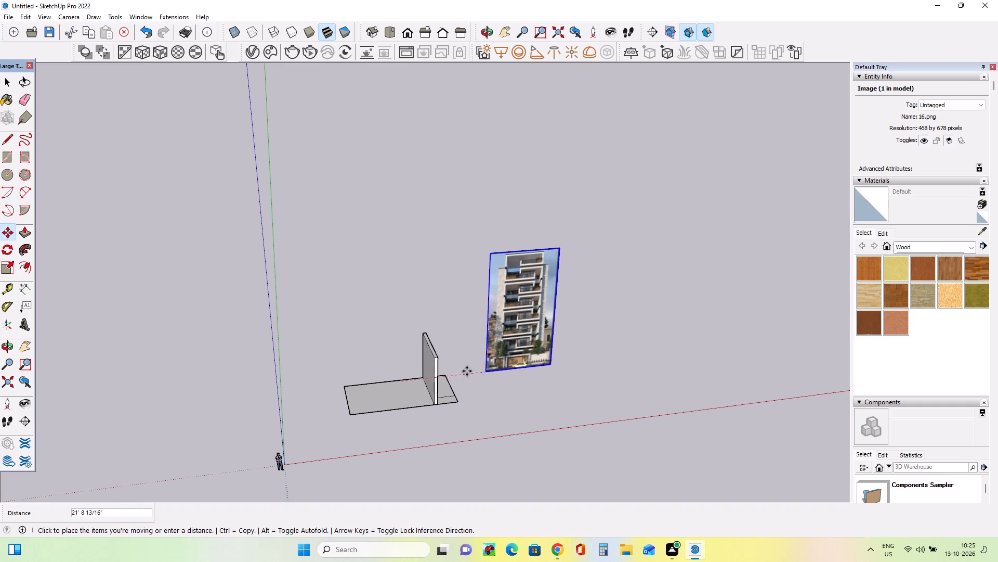
left_click(446, 365)
Examine the reference image's side walls, balcony floors and entrance level against the tall wall and ground face.
scroll(502, 335, "up", 3)
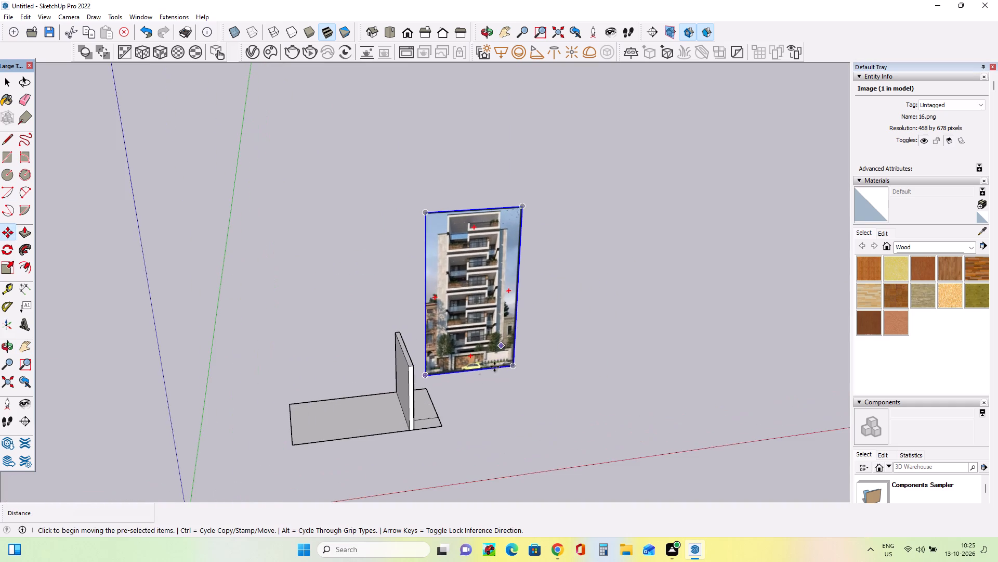
middle_click_drag(479, 380, 478, 331)
scroll(479, 301, "up", 3)
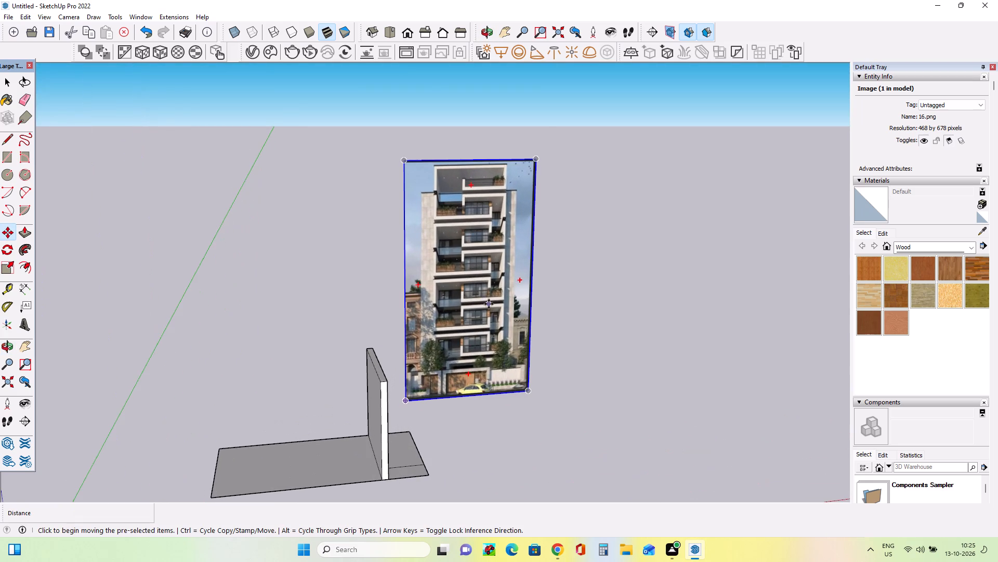
scroll(491, 297, "up", 2)
scroll(491, 298, "down", 6)
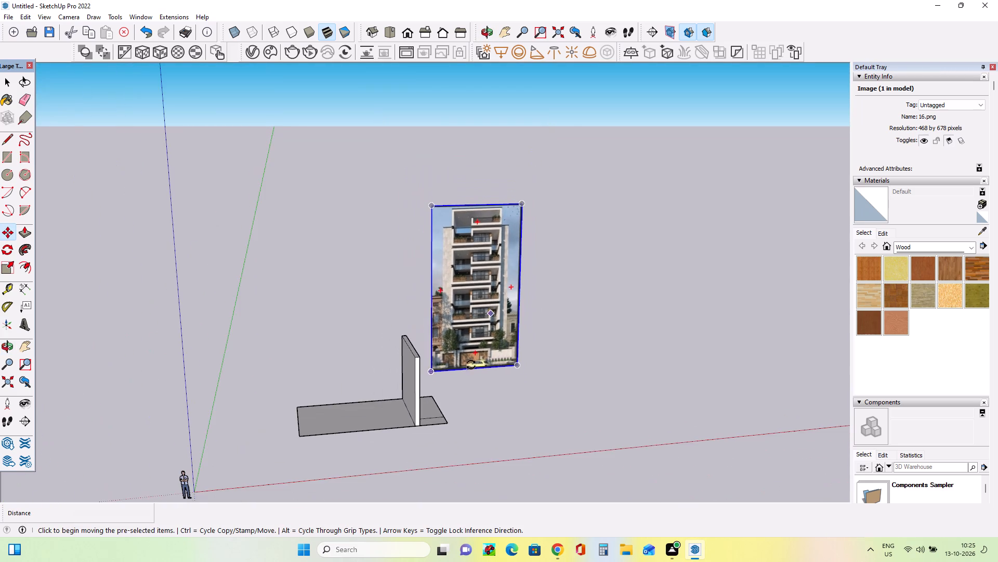
scroll(426, 419, "up", 5)
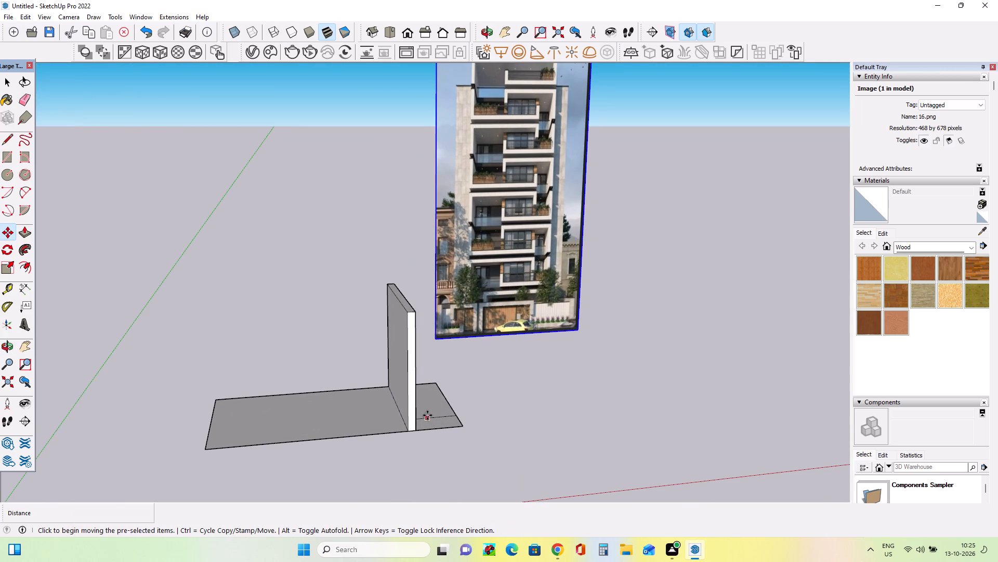
scroll(541, 286, "up", 2)
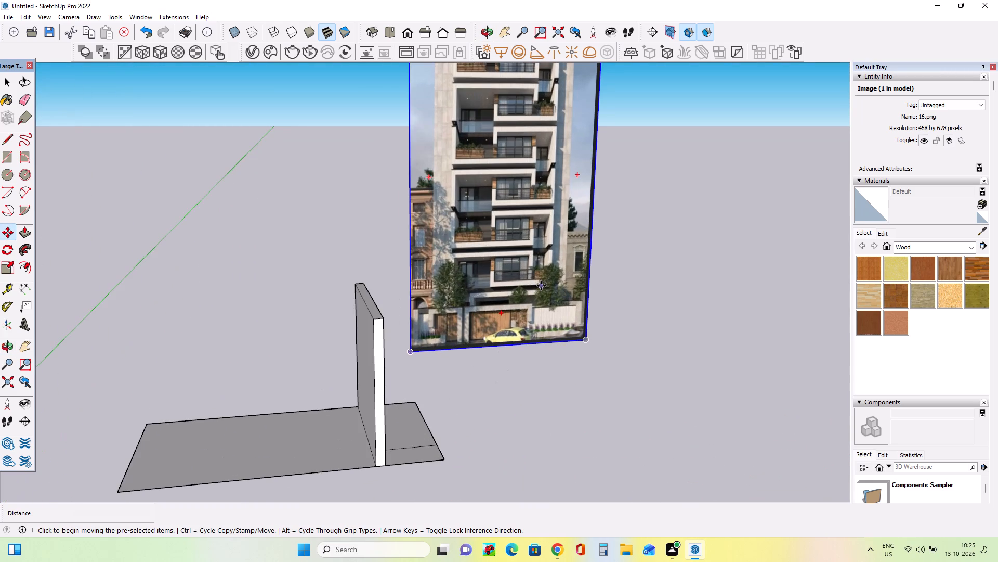
scroll(541, 286, "up", 1)
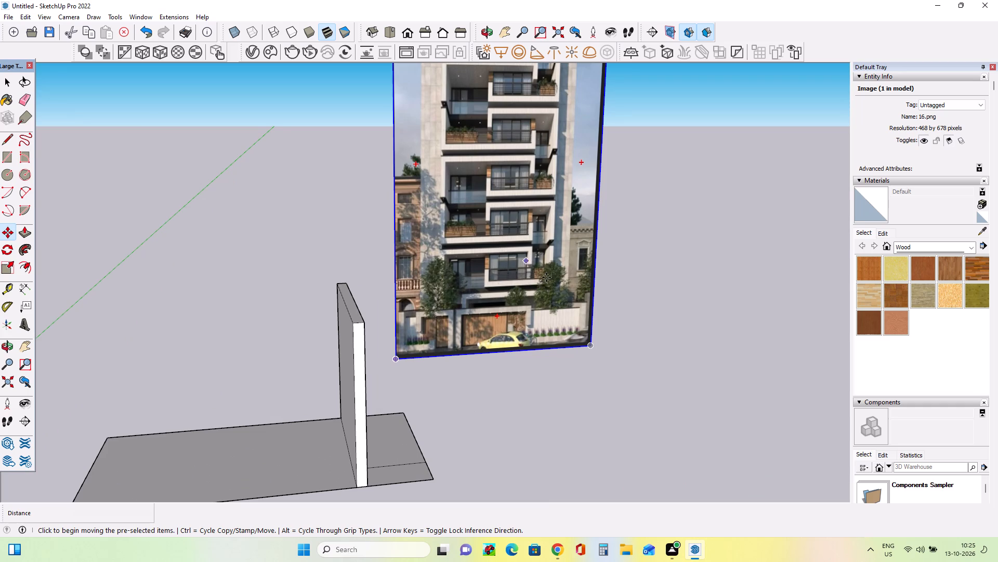
middle_click_drag(560, 283, 551, 285)
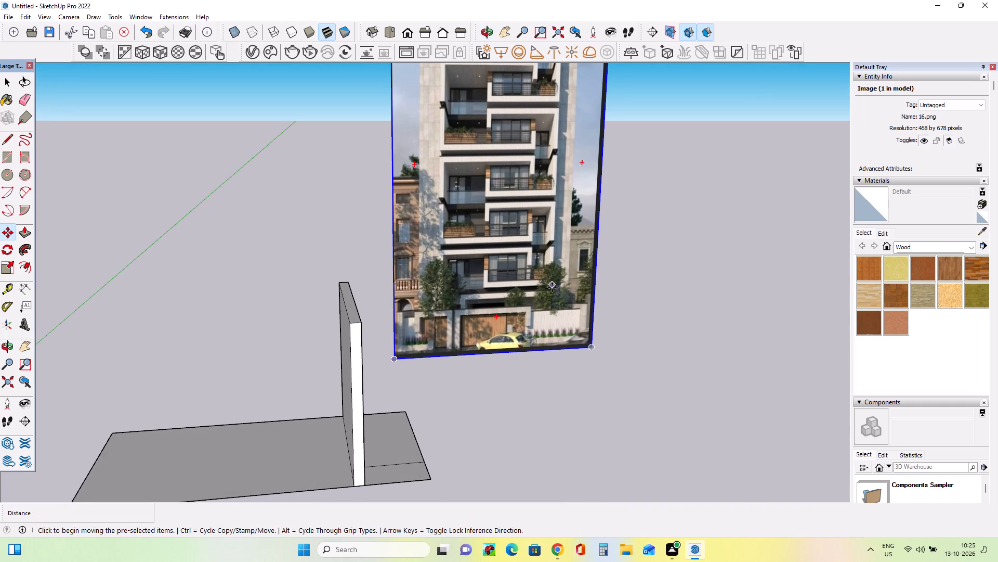
scroll(463, 362, "down", 3)
scroll(480, 332, "up", 2)
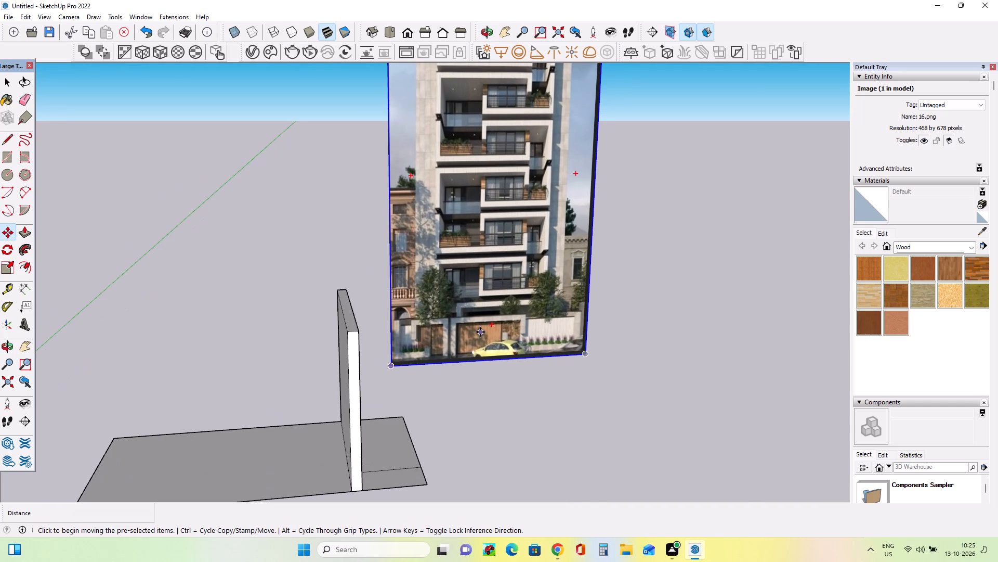
scroll(298, 351, "down", 3)
scroll(309, 427, "up", 1)
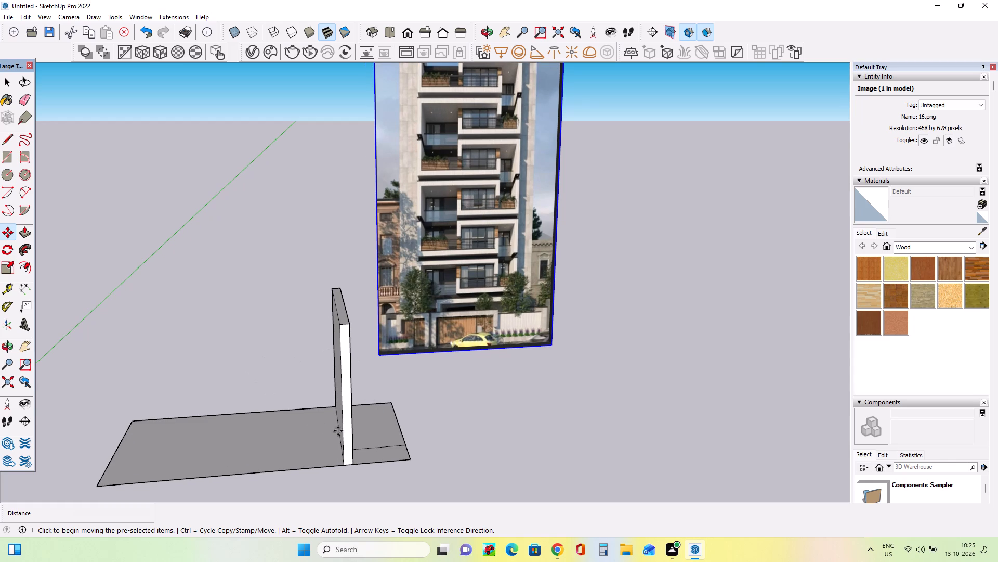
scroll(408, 426, "down", 2)
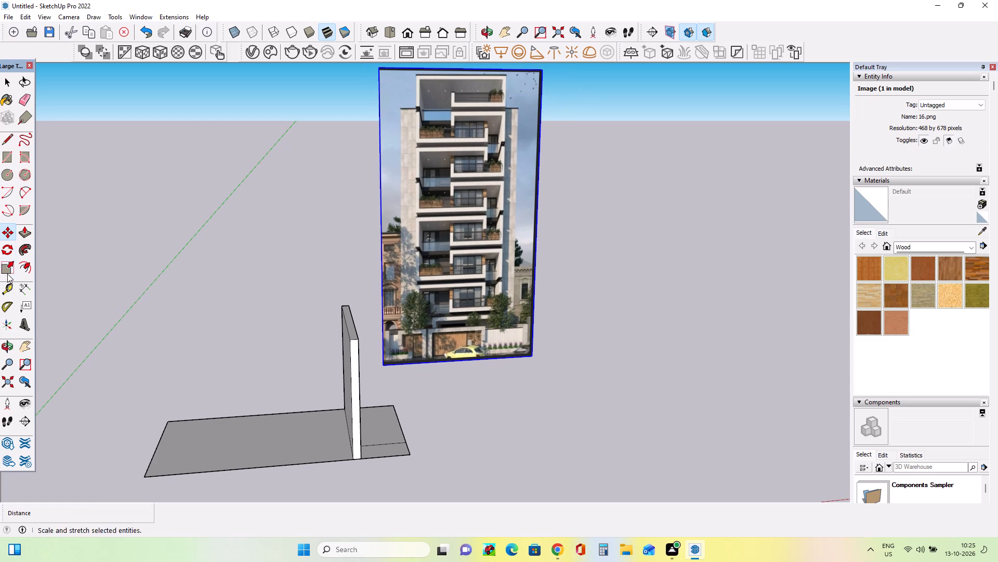
Draw a full-width horizontal band, about 1' 11 3/8" by 17' 11 11/16", on the tall wall's face toward the longer ground area.
left_click(3, 156)
middle_click_drag(277, 452, 295, 437)
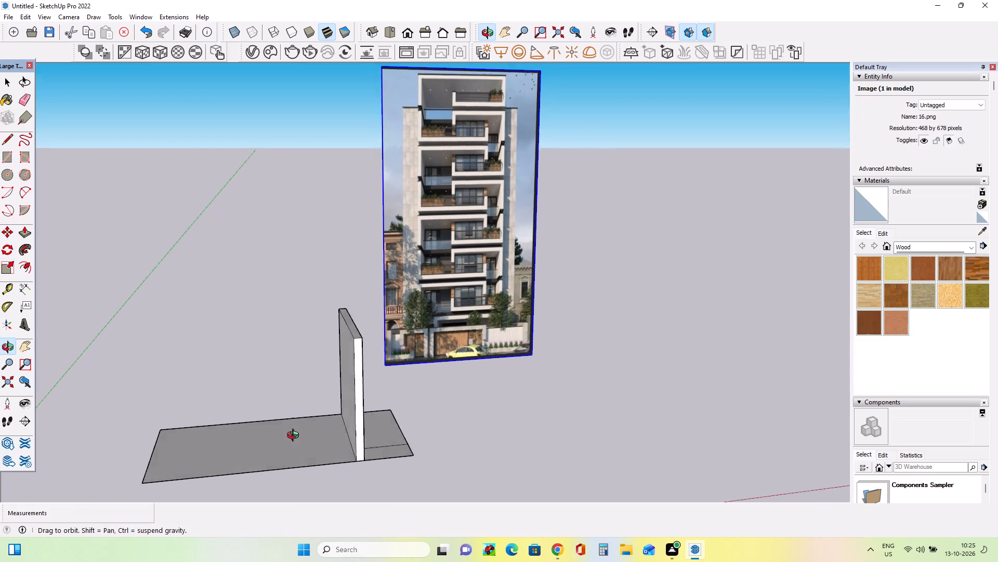
middle_click_drag(295, 437, 226, 449)
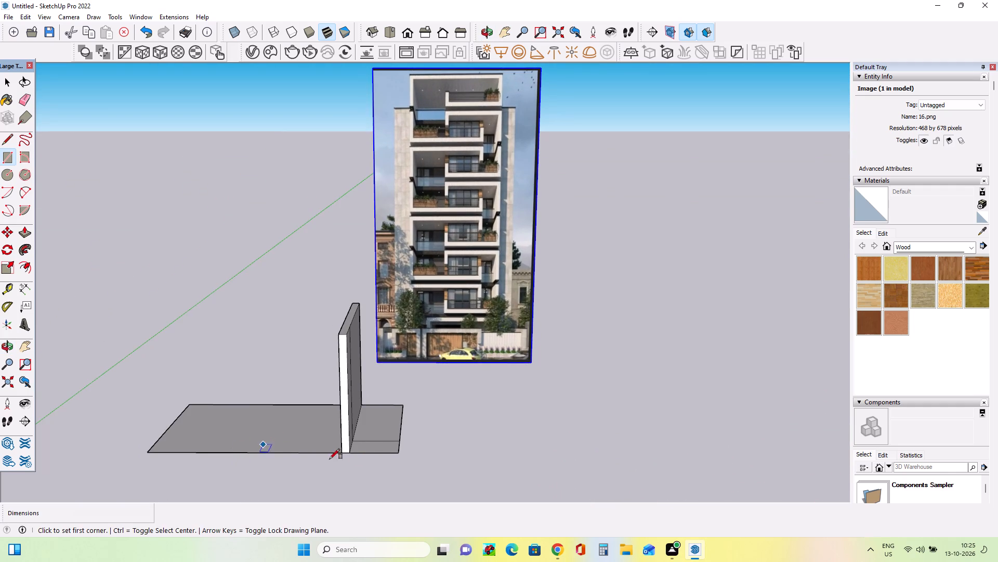
middle_click_drag(365, 448, 514, 402)
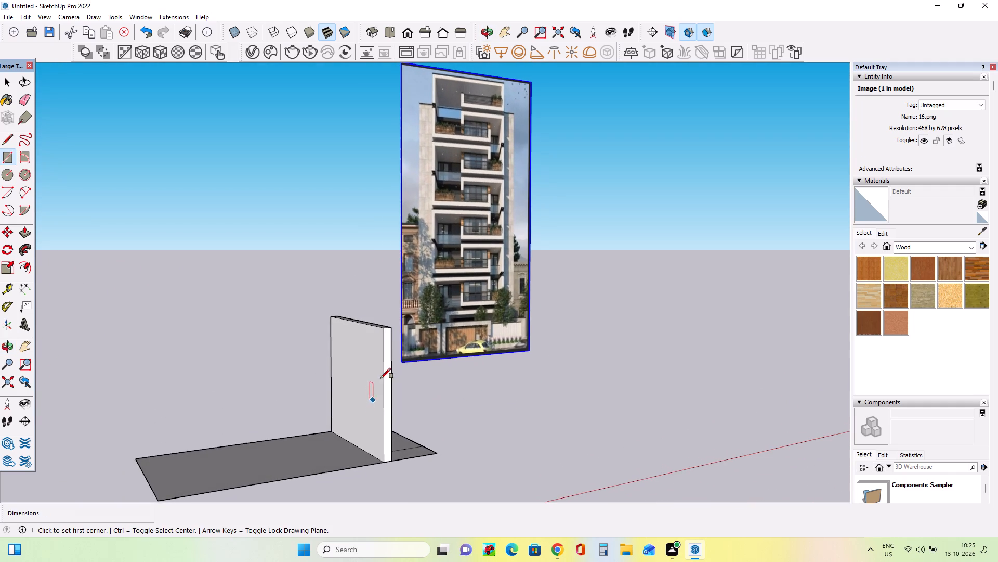
middle_click_drag(391, 369, 451, 403)
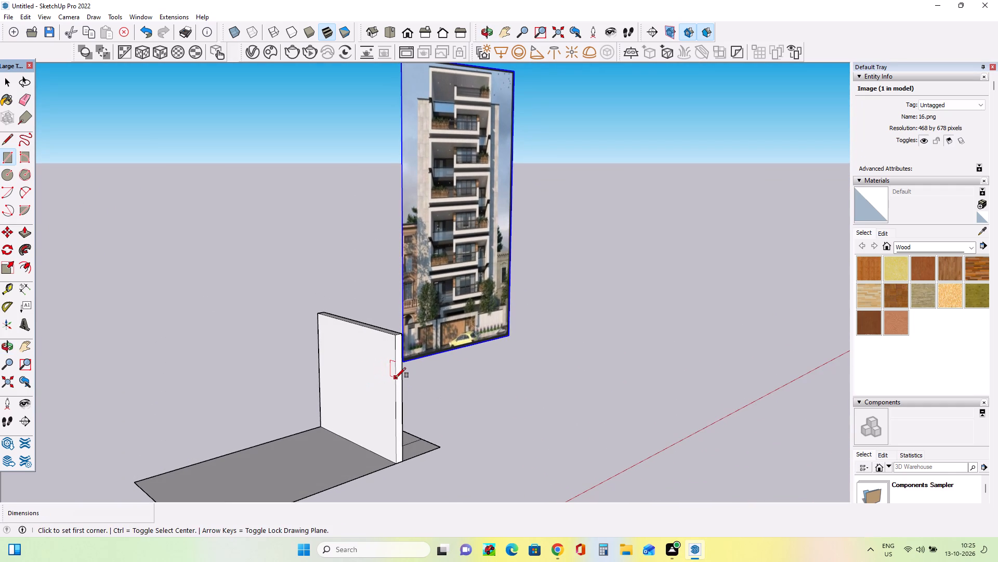
left_click(396, 378)
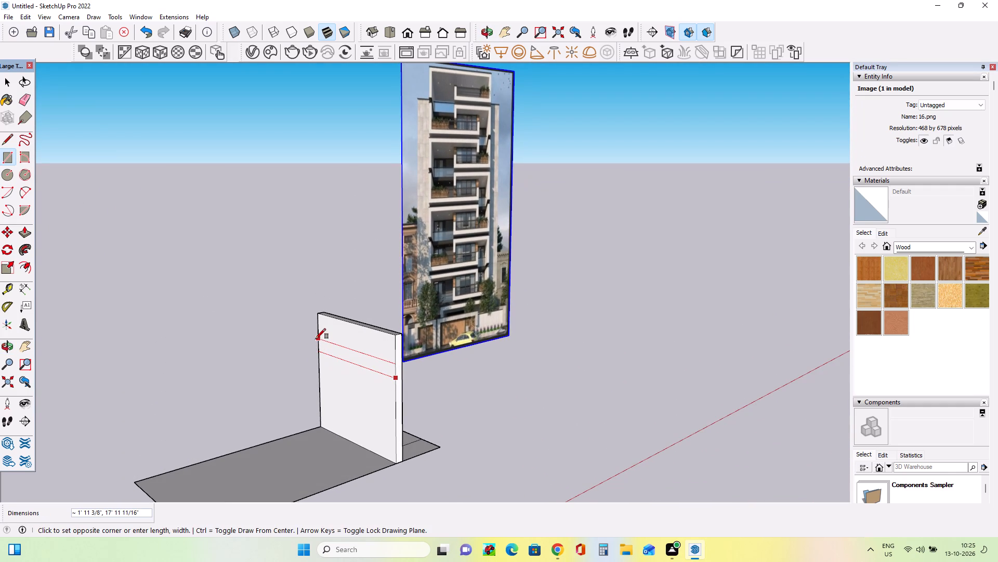
left_click(316, 339)
Push/Pull the band out about 18' 10 13/16" from the wall to form a slab over the ground face.
middle_click_drag(456, 431, 403, 419)
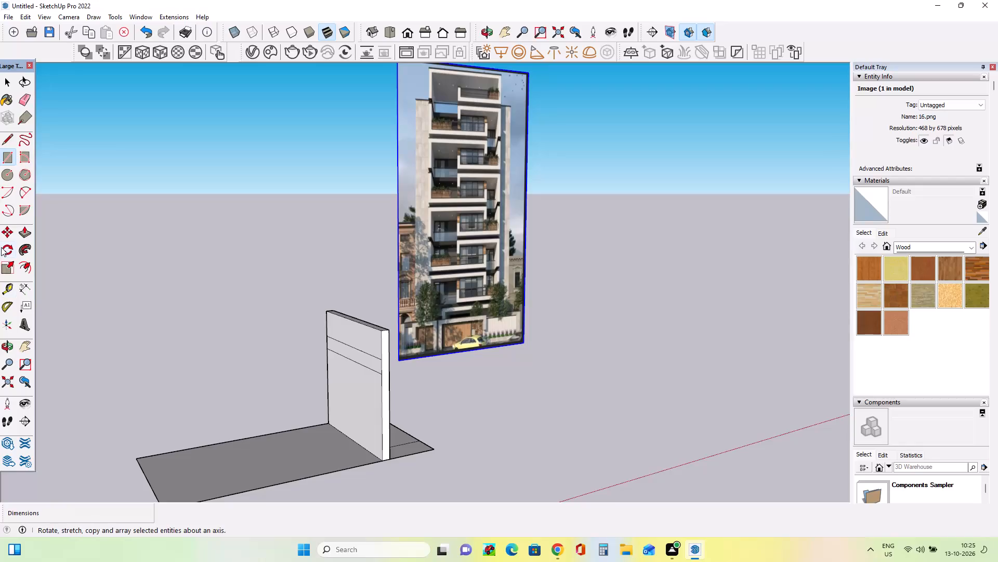
left_click(21, 228)
left_click(363, 359)
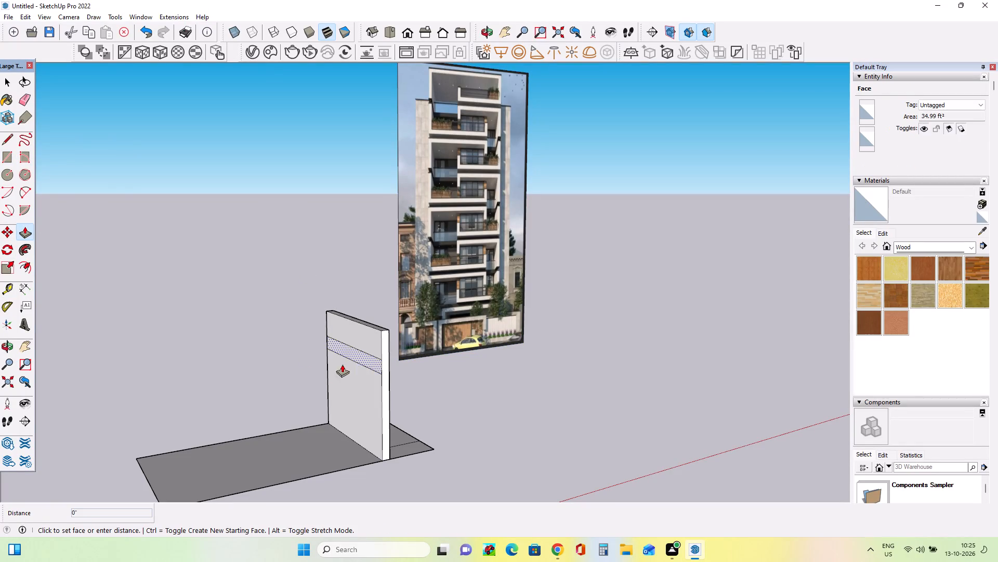
left_click(229, 406)
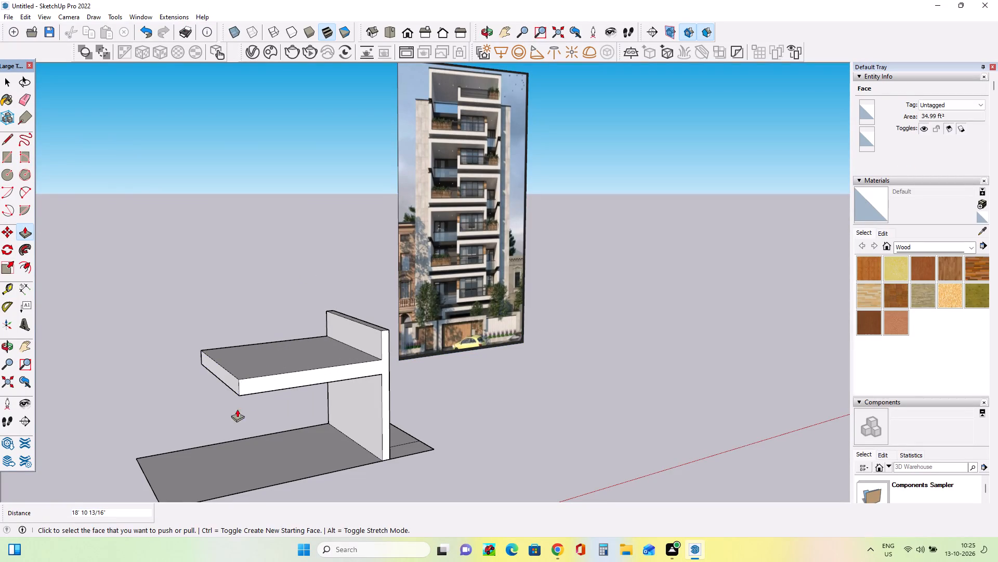
Thin the projecting slab by pushing its underside up about 11 1/2".
middle_click_drag(427, 407, 402, 367)
middle_click_drag(239, 415, 235, 404)
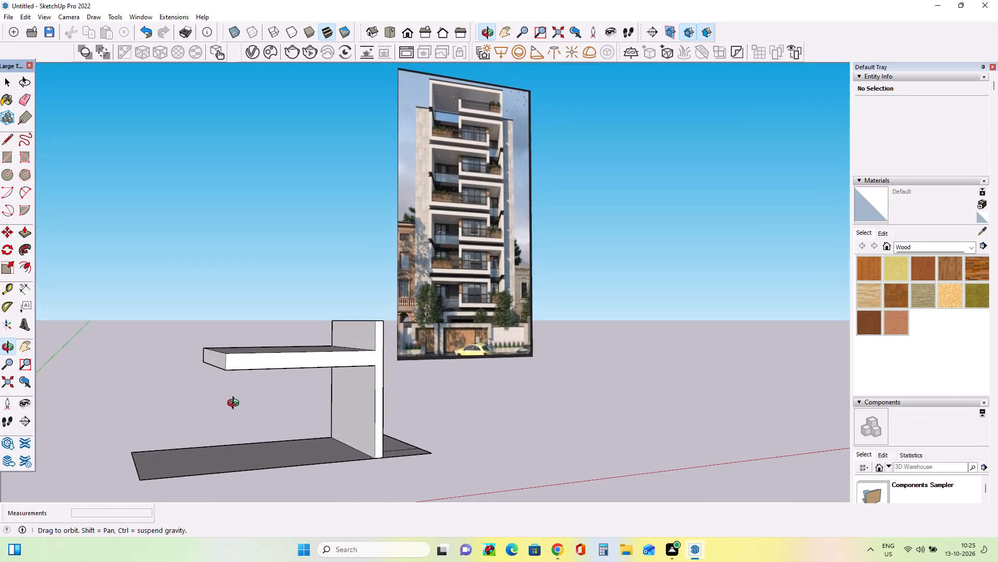
middle_click_drag(235, 404, 186, 439)
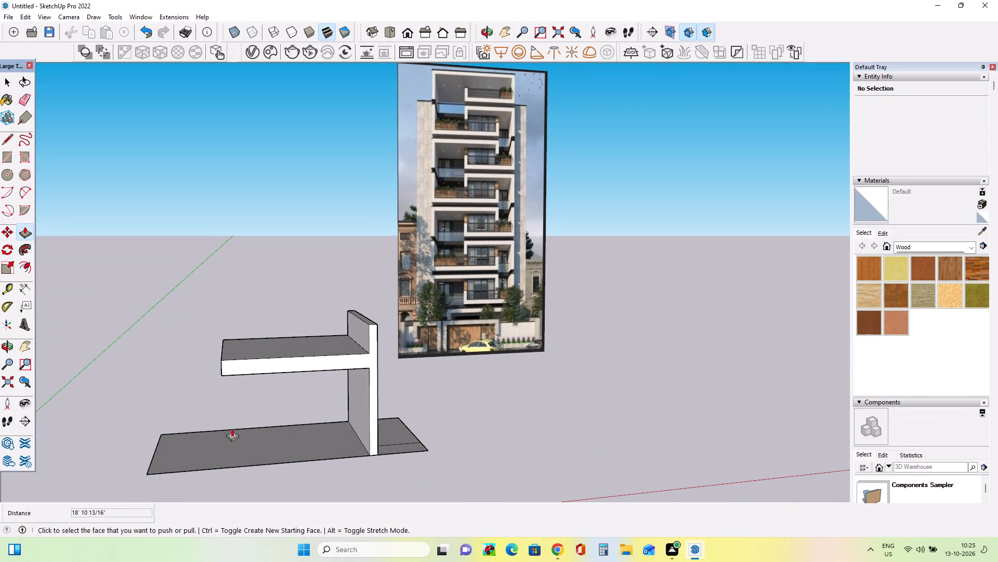
middle_click_drag(298, 400, 374, 290)
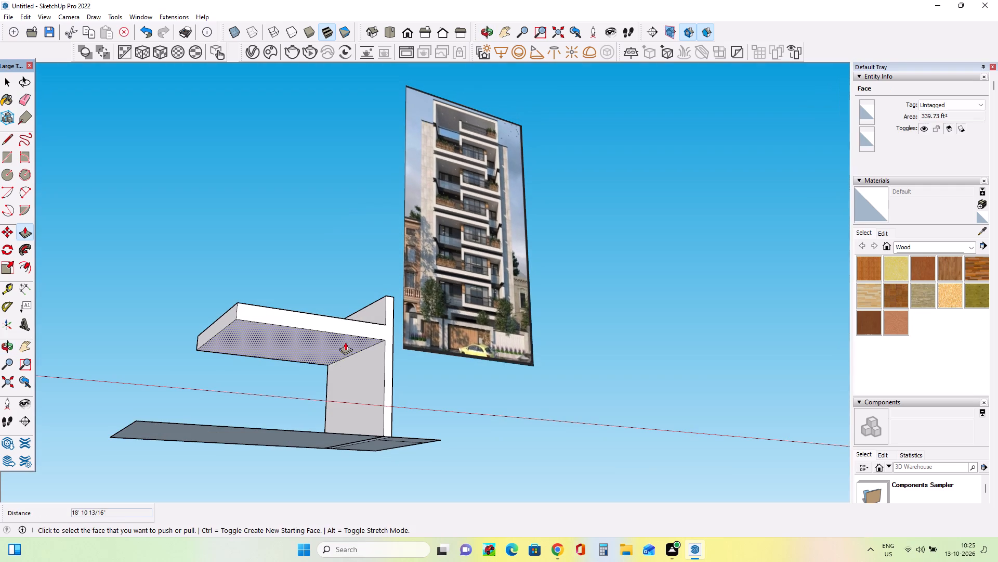
left_click(344, 343)
left_click(344, 336)
Examine the slab and wall from several sides and compare them with the reference image's lower balconies and entrance level.
middle_click_drag(517, 375, 468, 437)
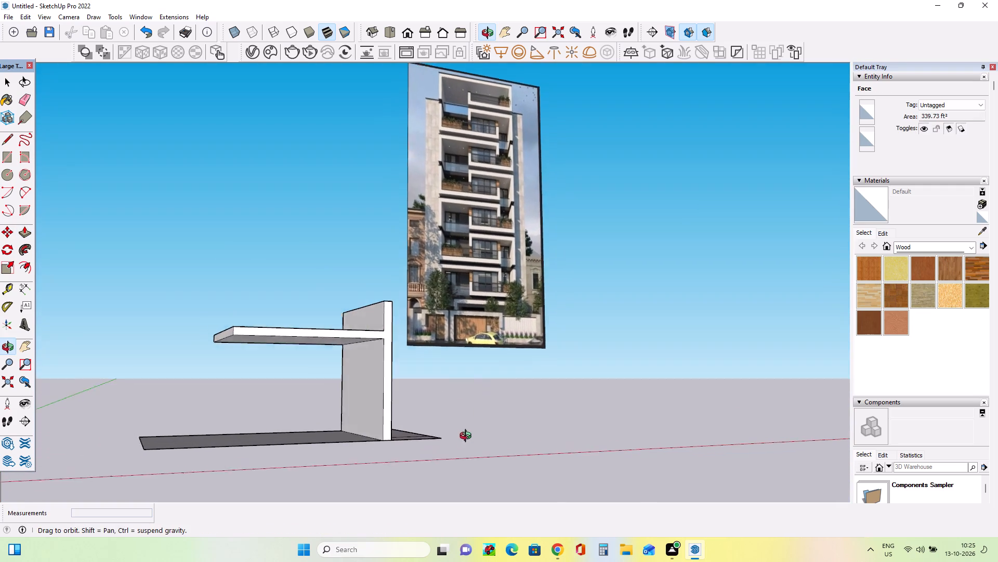
middle_click_drag(468, 437, 451, 447)
middle_click_drag(454, 431, 455, 445)
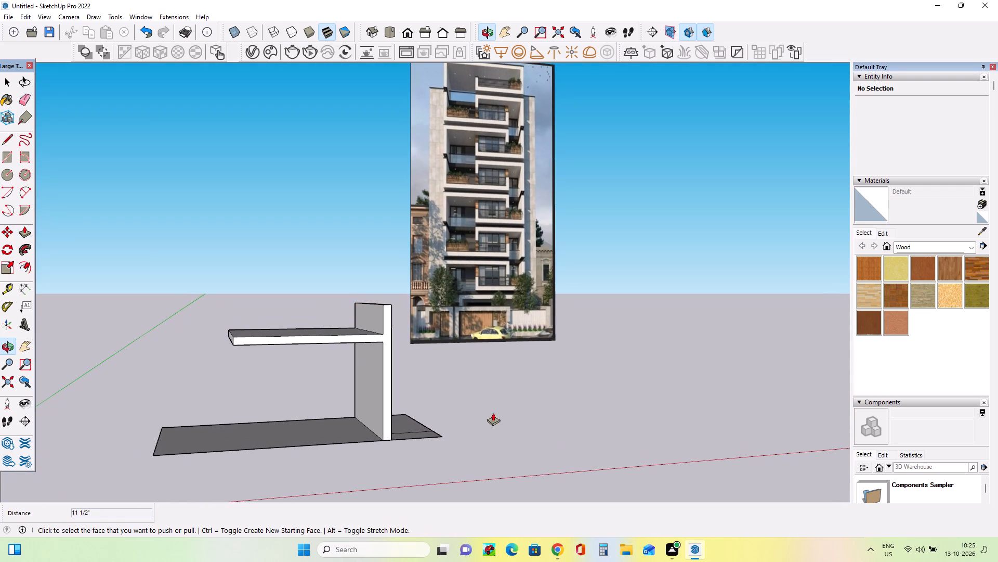
middle_click_drag(493, 413, 472, 426)
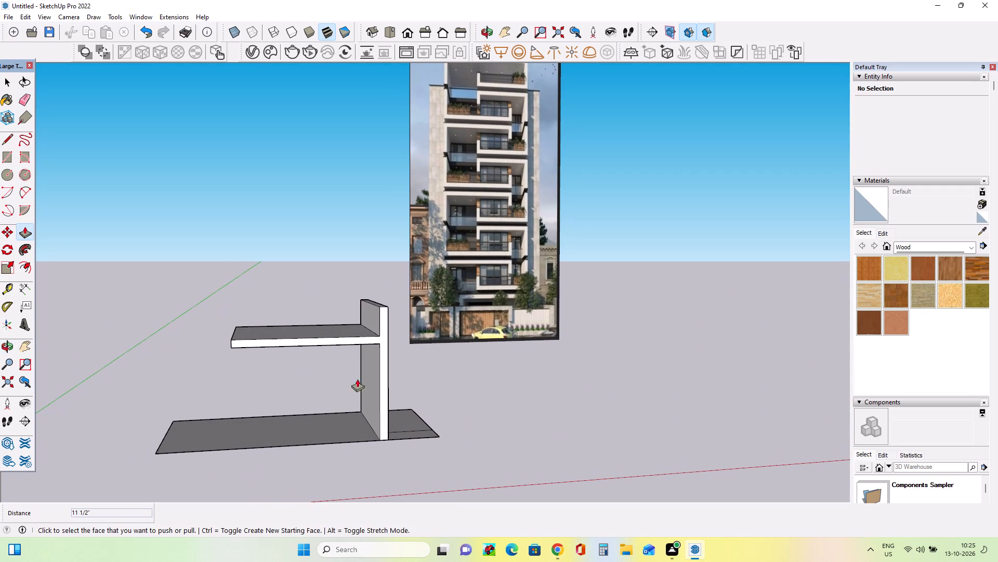
middle_click_drag(320, 378, 272, 406)
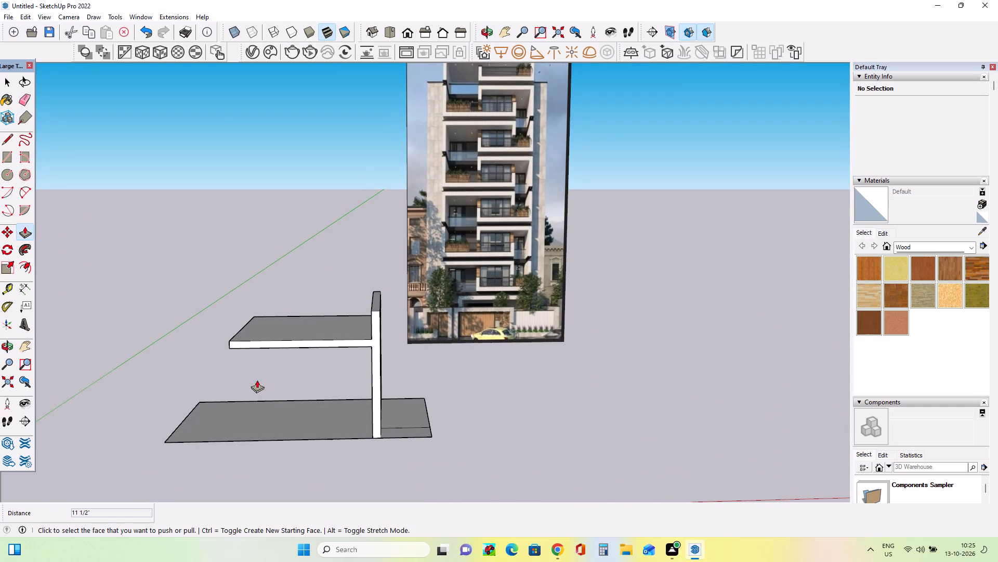
scroll(476, 296, "up", 15)
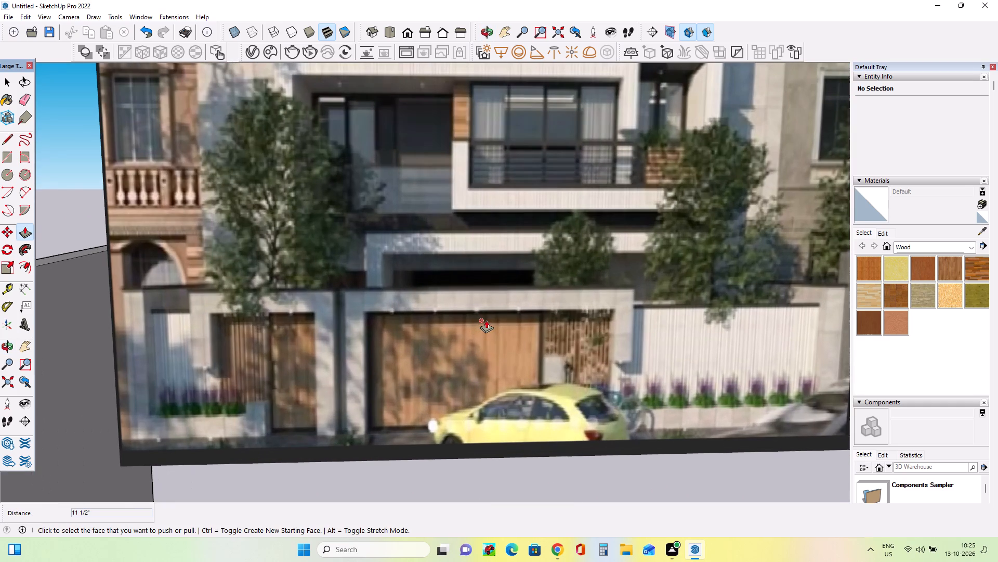
scroll(486, 320, "down", 18)
middle_click_drag(458, 382, 464, 440)
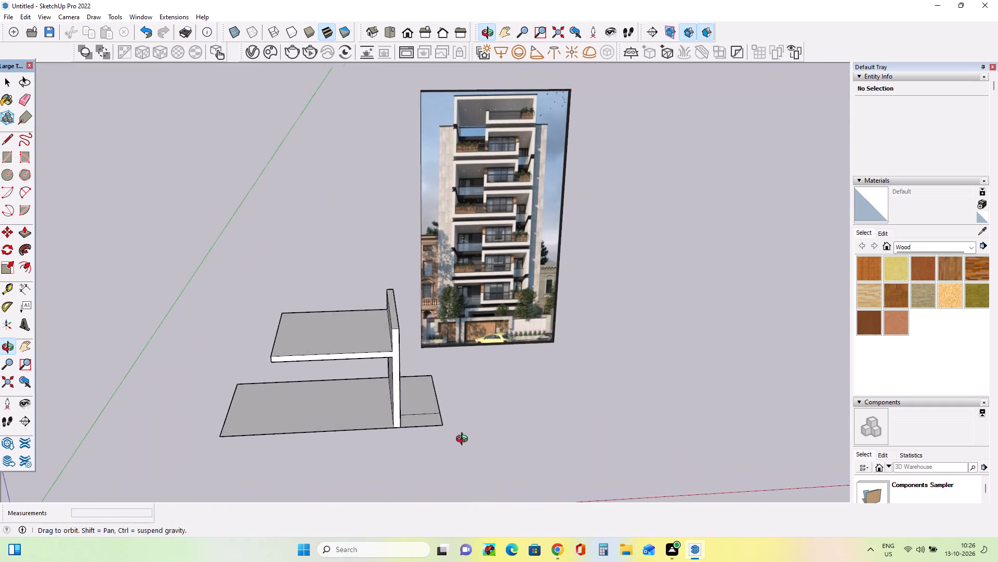
middle_click_drag(464, 440, 472, 390)
middle_click_drag(511, 385, 451, 444)
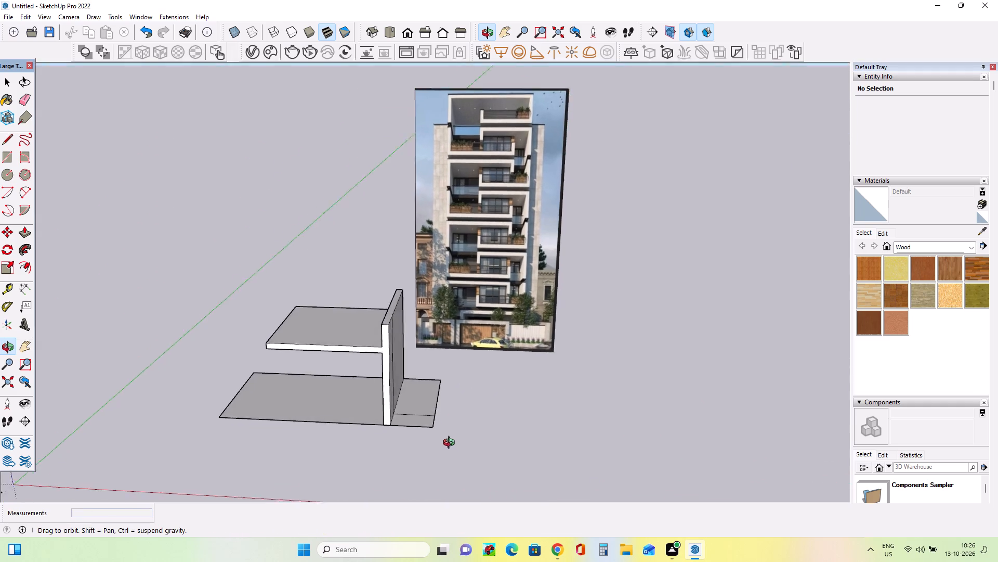
middle_click_drag(451, 444, 747, 400)
middle_click_drag(308, 419, 320, 401)
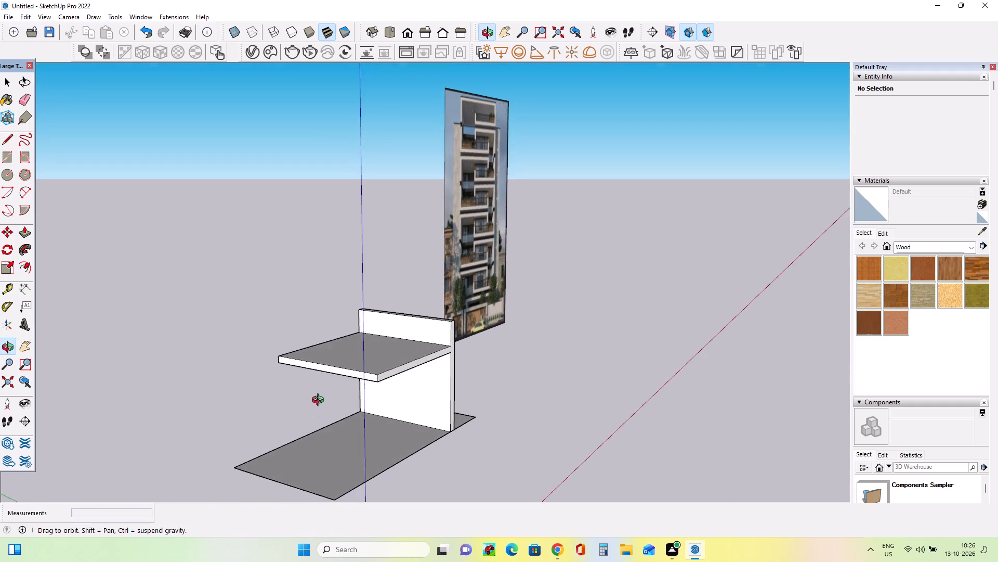
middle_click_drag(320, 401, 157, 385)
middle_click_drag(154, 383, 96, 373)
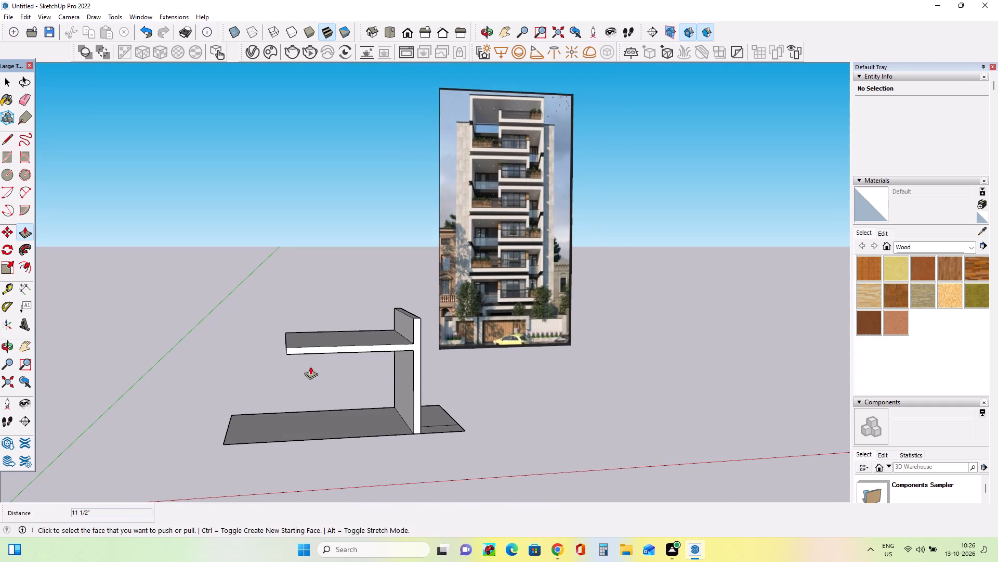
scroll(310, 366, "up", 3)
scroll(519, 251, "up", 3)
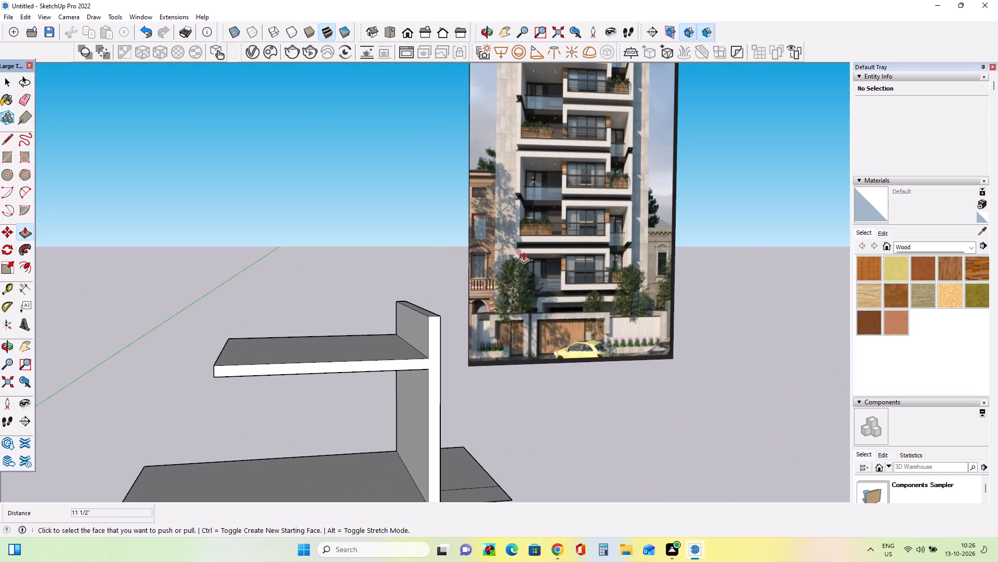
scroll(524, 266, "up", 4)
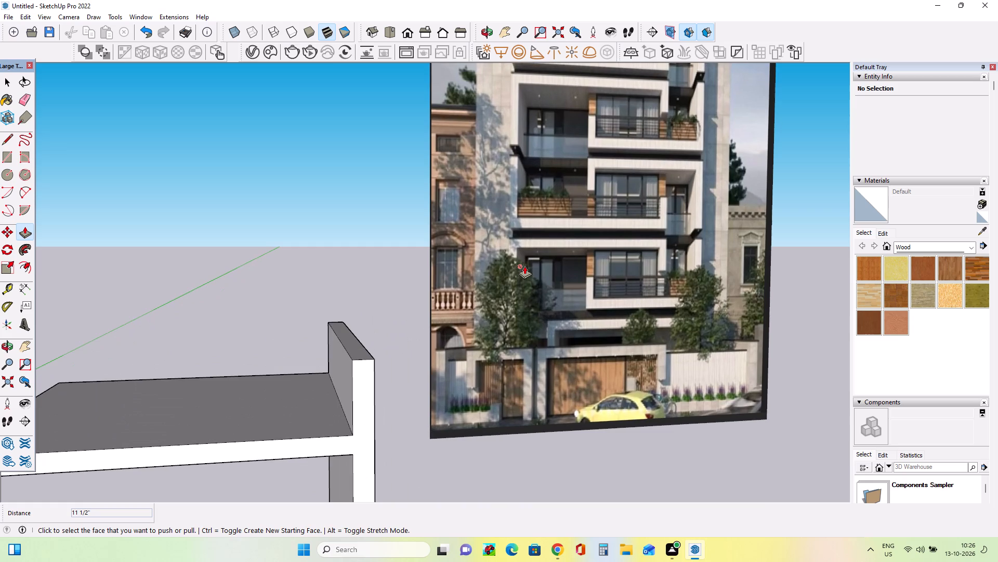
scroll(522, 280, "down", 5)
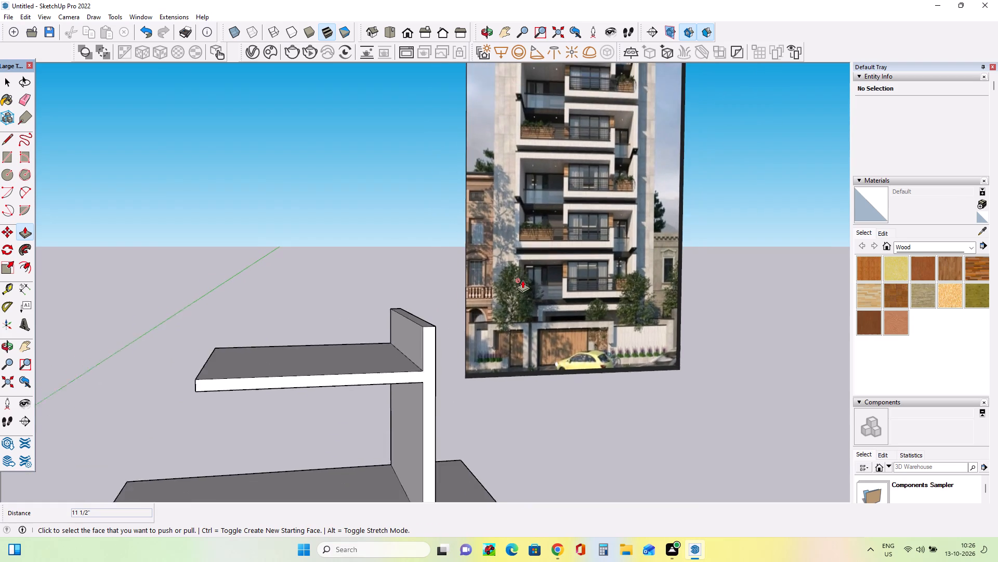
scroll(522, 280, "down", 1)
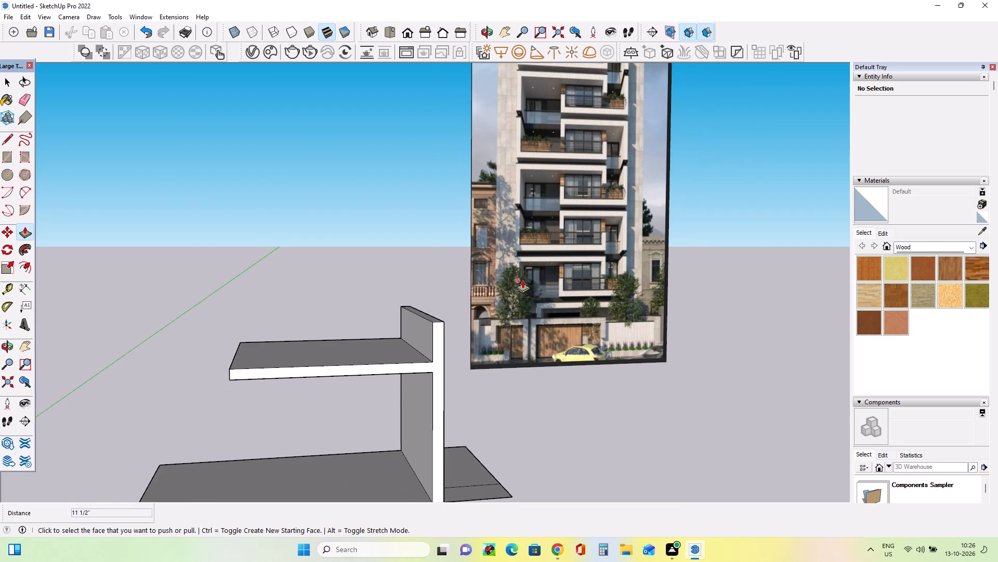
scroll(530, 291, "down", 6)
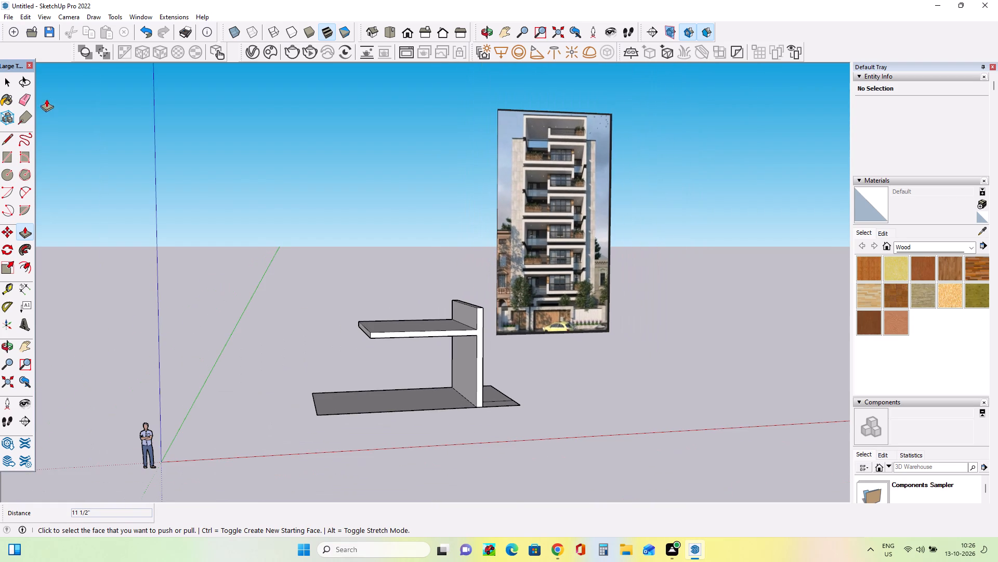
Draw a rectangular strip, about 17' 11 11/16" by 1' 1 13/16", along the outer end of the slab's underside.
left_click(7, 155)
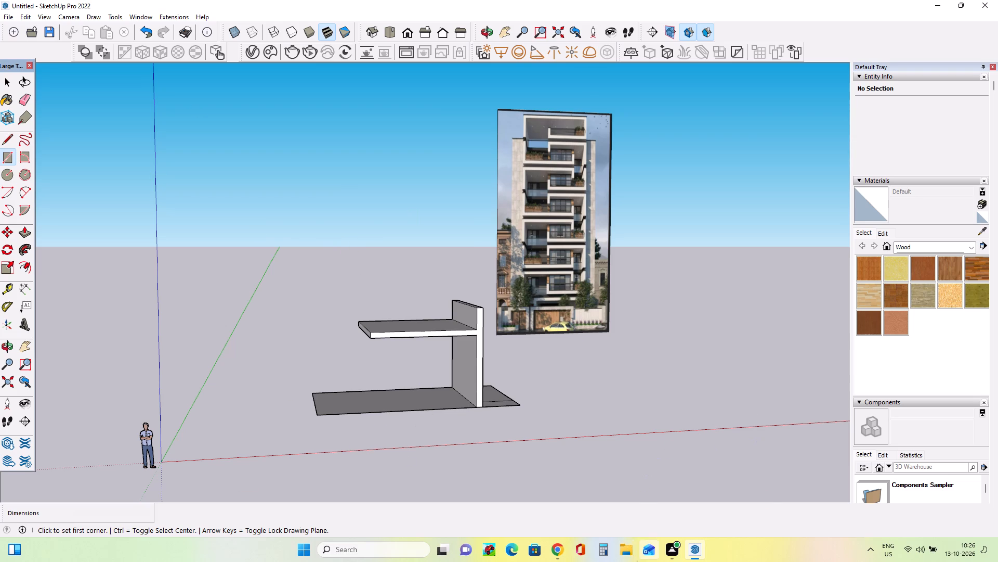
middle_click_drag(362, 407, 378, 384)
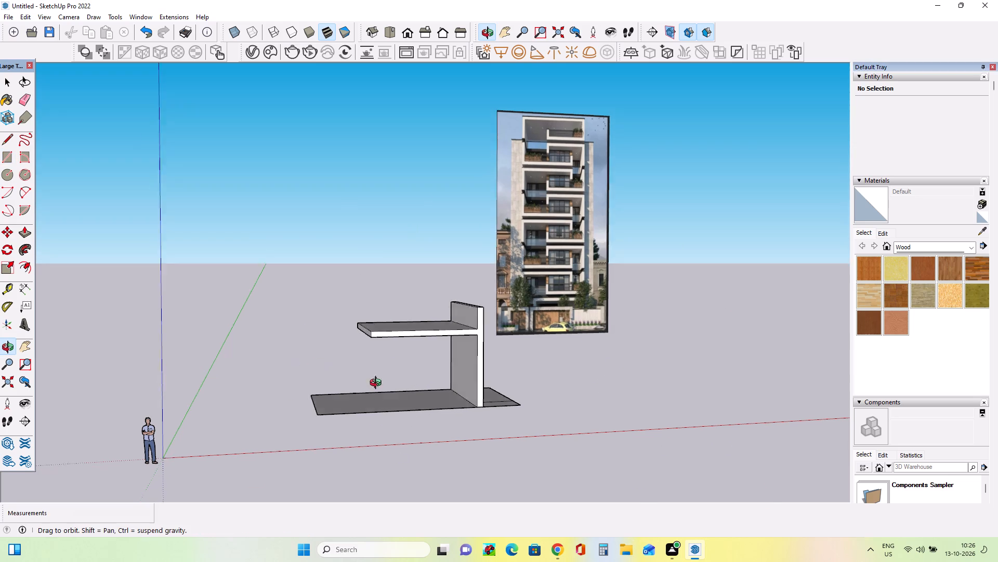
middle_click_drag(378, 384, 443, 227)
scroll(364, 309, "up", 8)
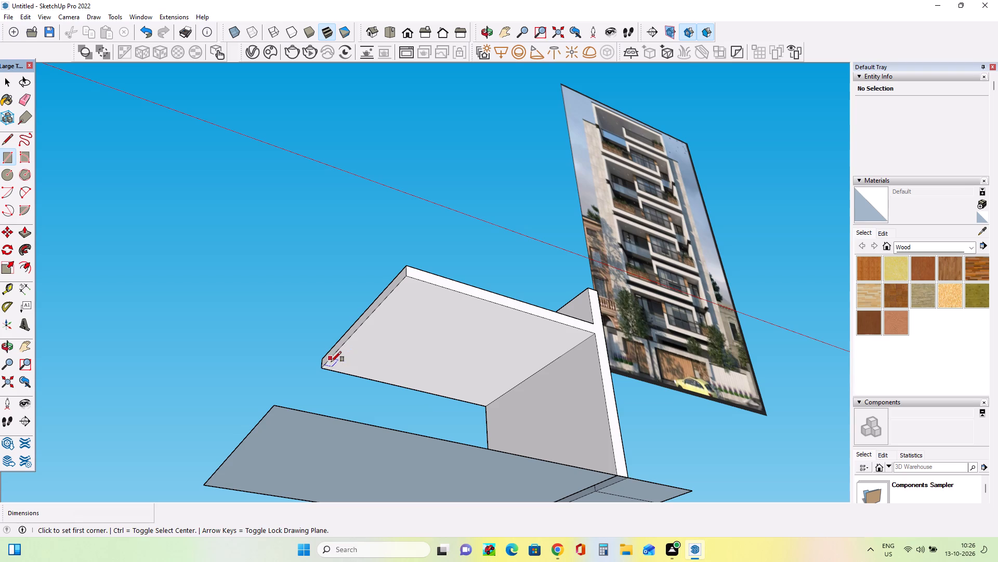
left_click(325, 366)
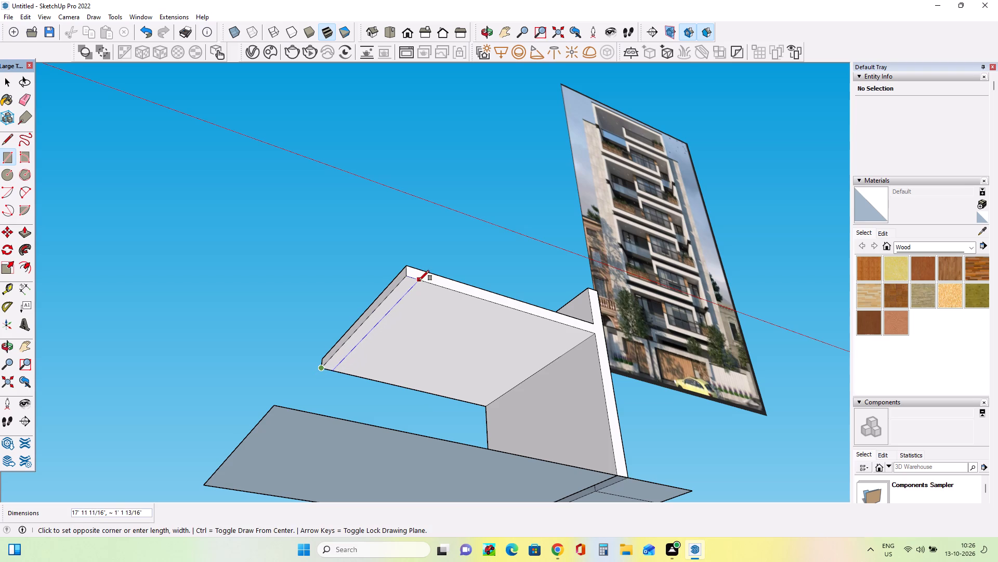
left_click(415, 281)
Push/Pull the slab's outer end face a short distance farther from the tall wall, widening the strip beneath it.
middle_click_drag(494, 280, 484, 306)
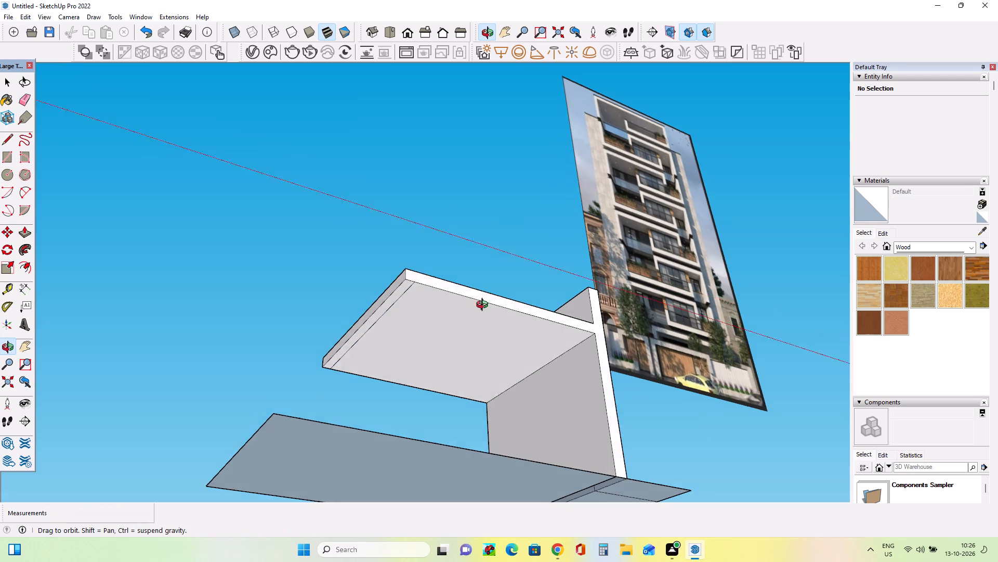
middle_click_drag(484, 306, 469, 511)
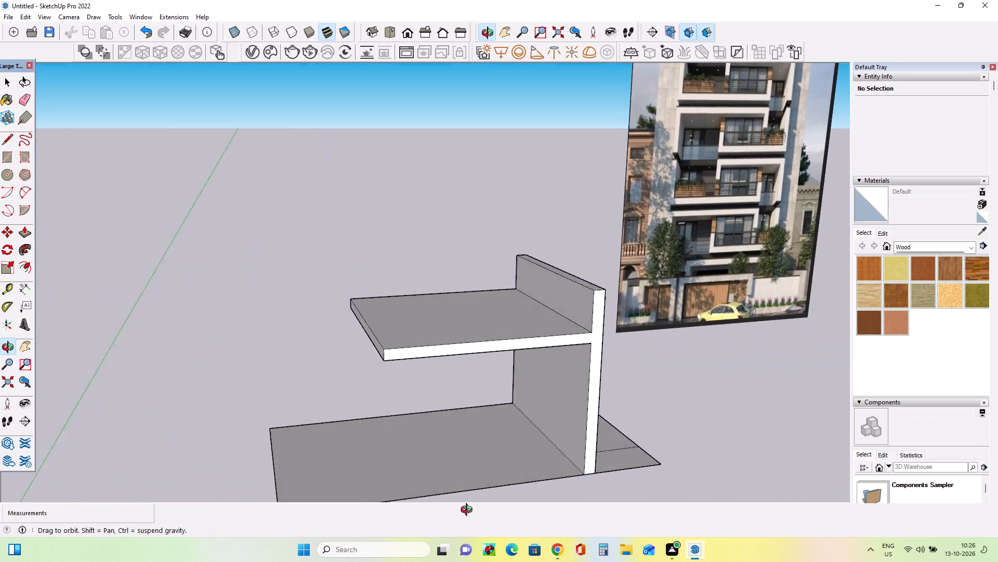
middle_click_drag(469, 511, 542, 507)
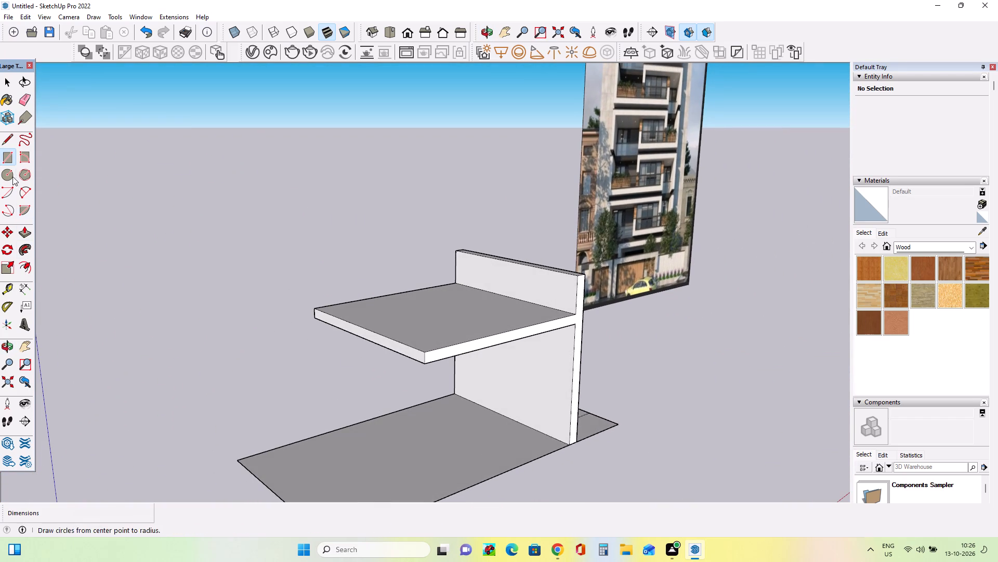
left_click(24, 235)
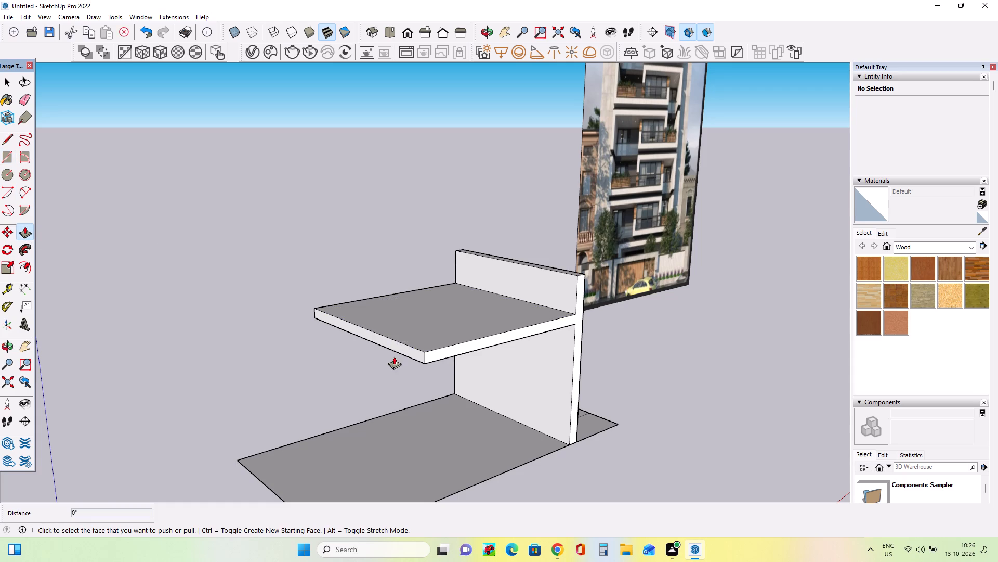
left_click(399, 348)
left_click(373, 351)
Push/Pull the strip under the slab's outer end down to the base plan, about 12' 9 5/8", as a second side wall.
middle_click_drag(498, 393, 469, 201)
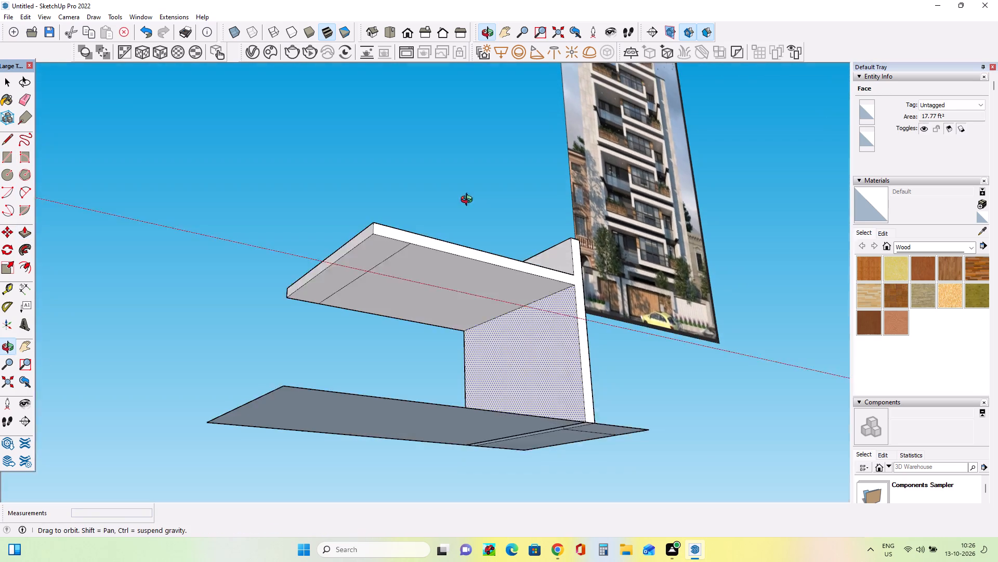
middle_click_drag(469, 201, 469, 200)
left_click(382, 231)
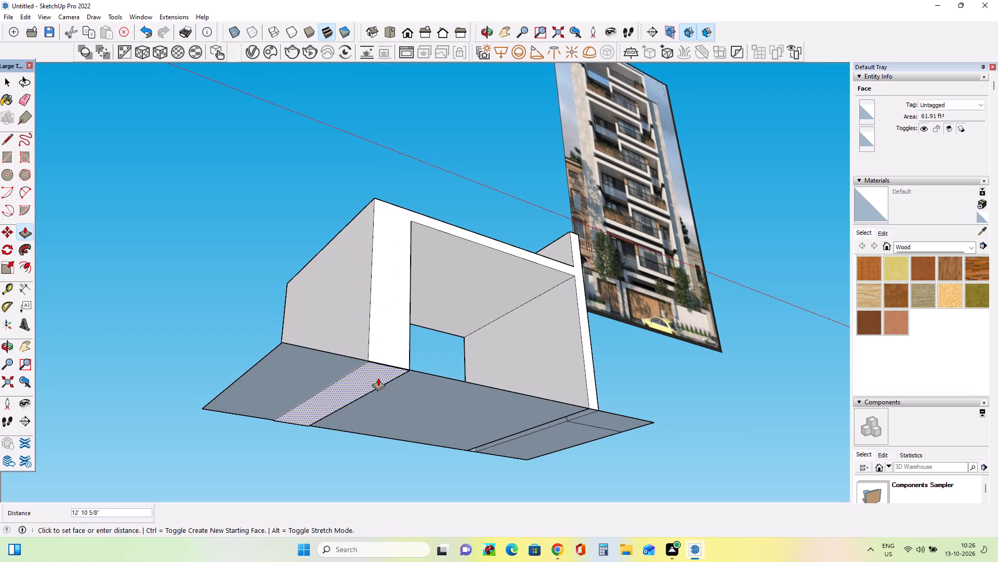
left_click(378, 377)
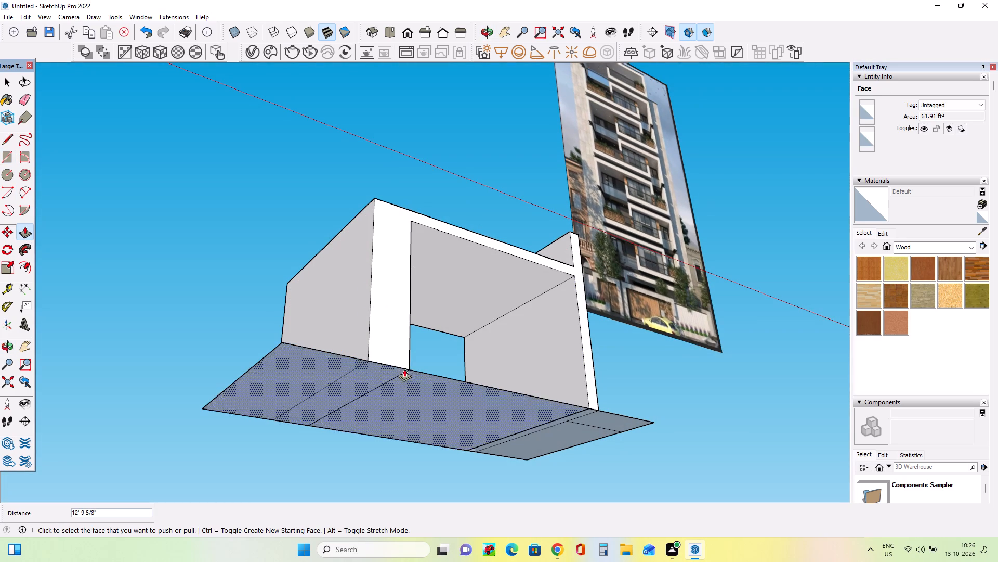
Thin the new outer side wall by pushing its inner face outward about 2' 5 7/16".
middle_click_drag(484, 346, 255, 393)
left_click(342, 373)
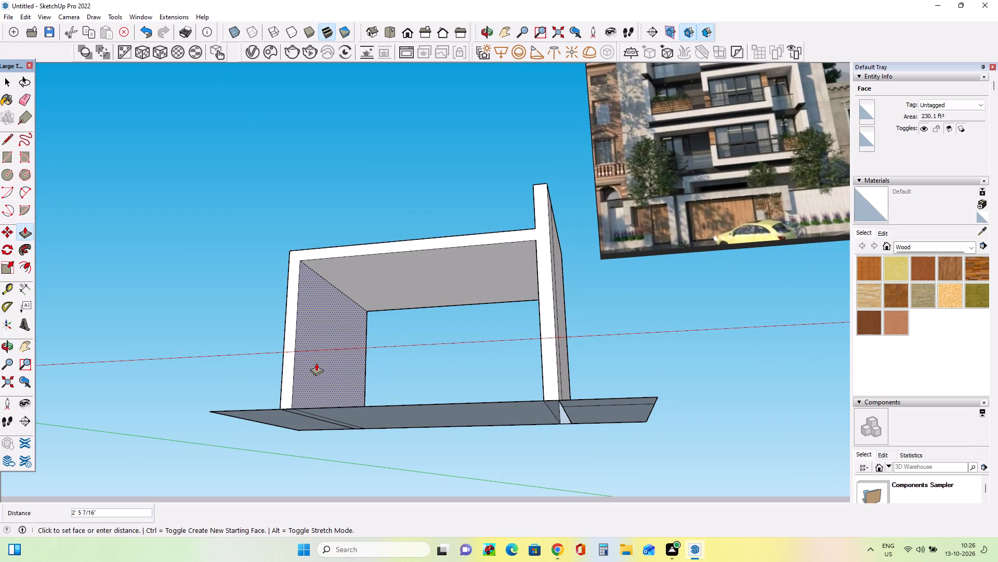
left_click(316, 363)
Draw a vertical line about 12' 9 15/16" long across the rear opening, from the base edge to the slab's underside.
middle_click_drag(443, 345, 492, 432)
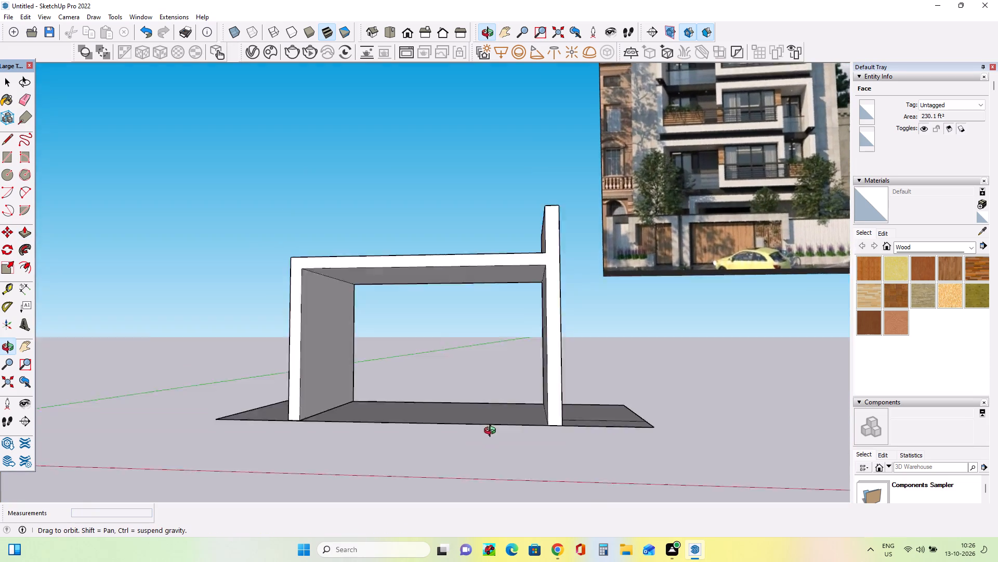
middle_click_drag(492, 432, 548, 449)
middle_click_drag(468, 405, 496, 452)
middle_click_drag(518, 372, 858, 402)
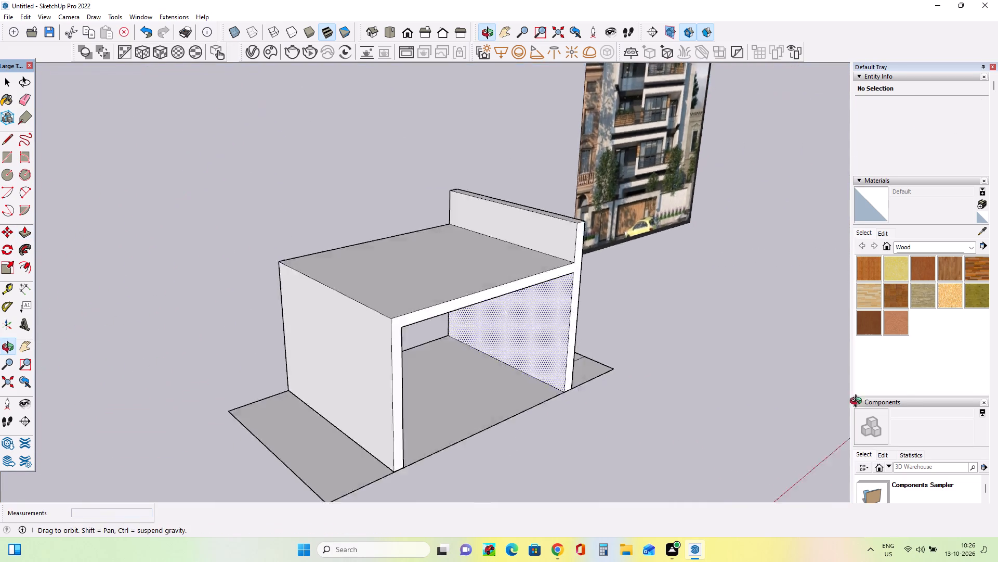
middle_click_drag(858, 402, 905, 401)
middle_click_drag(363, 406, 709, 381)
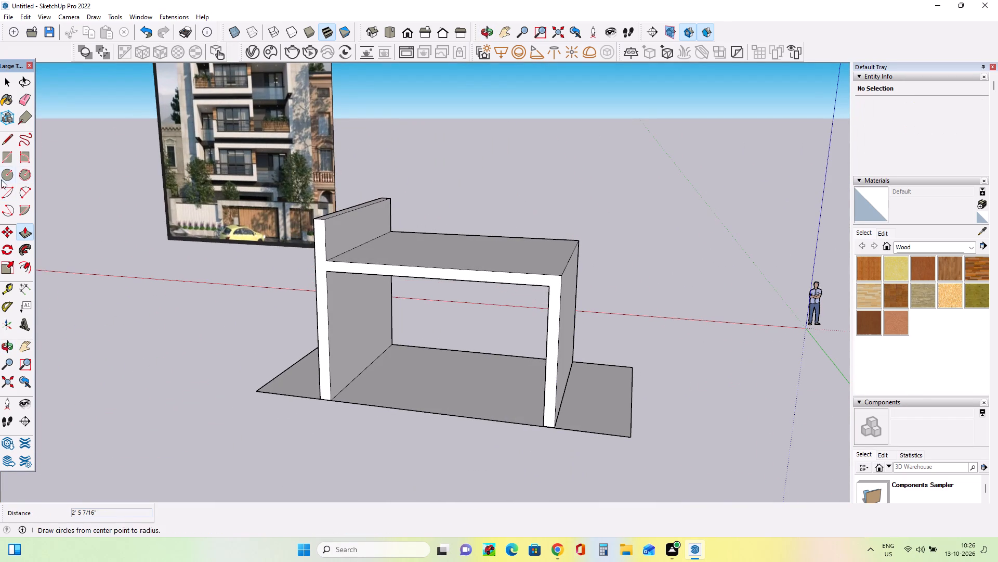
left_click(4, 143)
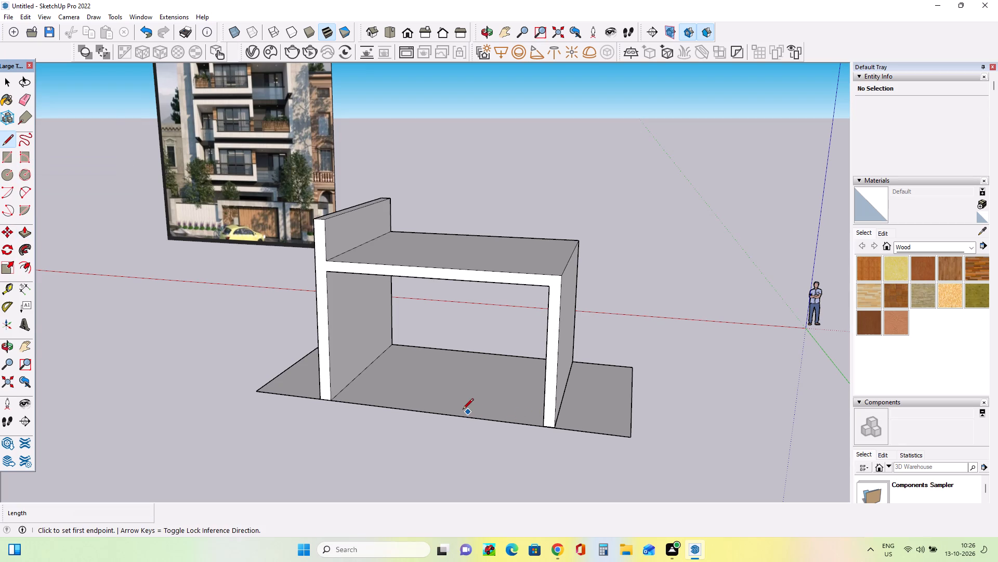
left_click(458, 415)
left_click(463, 279)
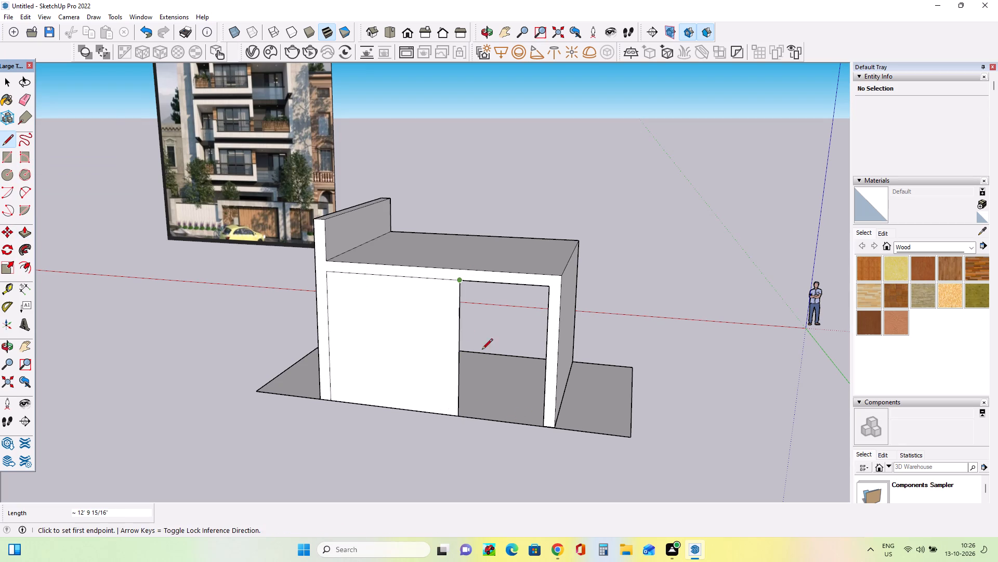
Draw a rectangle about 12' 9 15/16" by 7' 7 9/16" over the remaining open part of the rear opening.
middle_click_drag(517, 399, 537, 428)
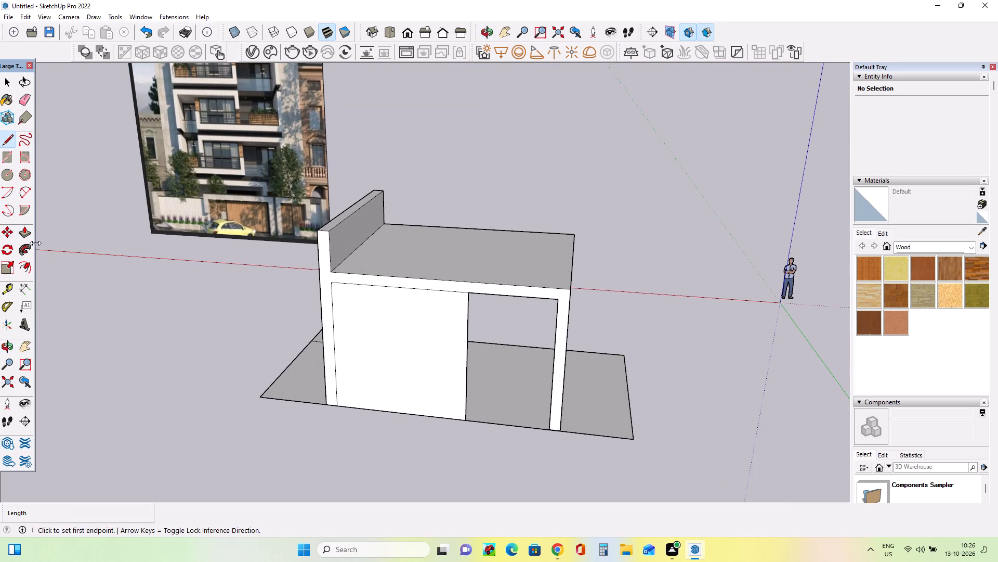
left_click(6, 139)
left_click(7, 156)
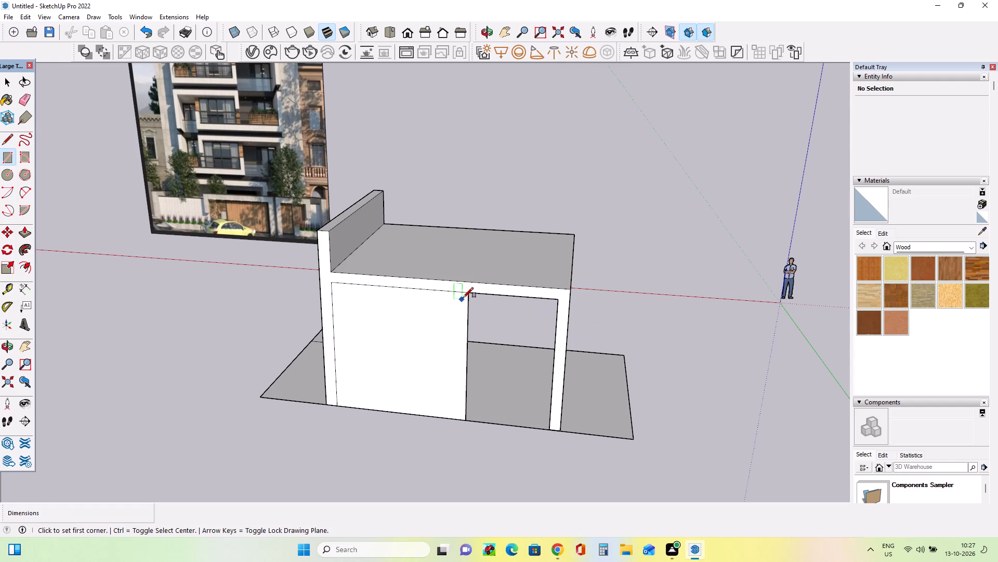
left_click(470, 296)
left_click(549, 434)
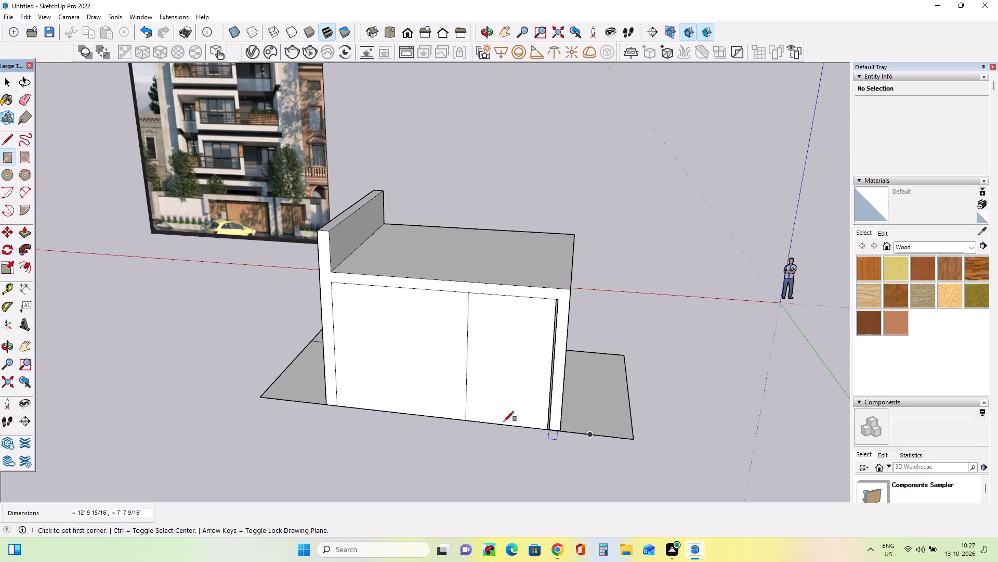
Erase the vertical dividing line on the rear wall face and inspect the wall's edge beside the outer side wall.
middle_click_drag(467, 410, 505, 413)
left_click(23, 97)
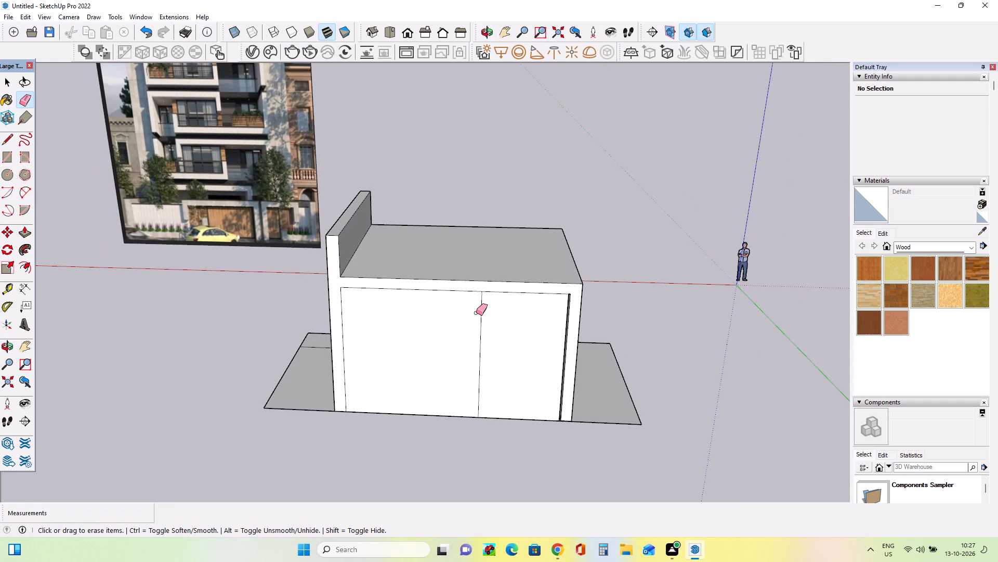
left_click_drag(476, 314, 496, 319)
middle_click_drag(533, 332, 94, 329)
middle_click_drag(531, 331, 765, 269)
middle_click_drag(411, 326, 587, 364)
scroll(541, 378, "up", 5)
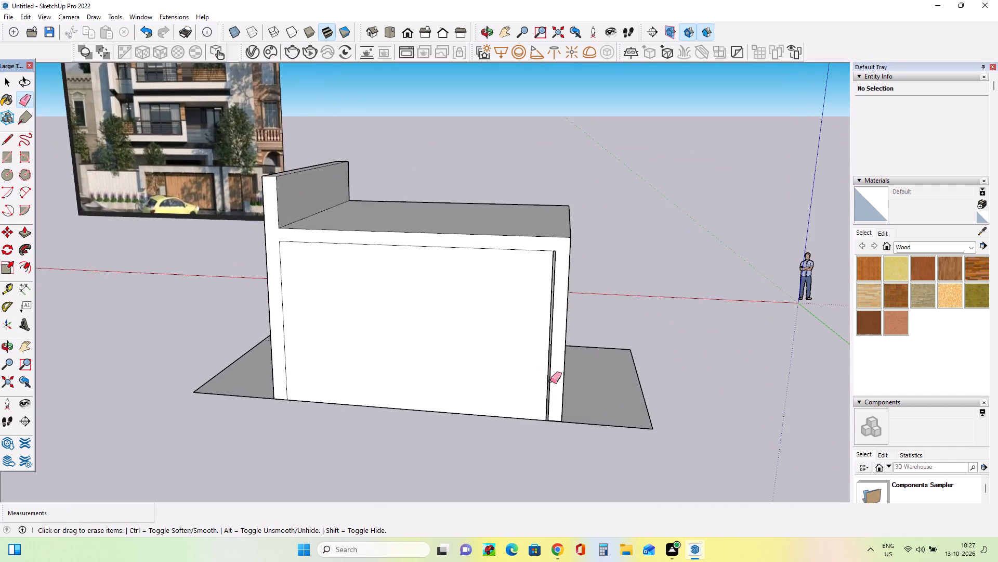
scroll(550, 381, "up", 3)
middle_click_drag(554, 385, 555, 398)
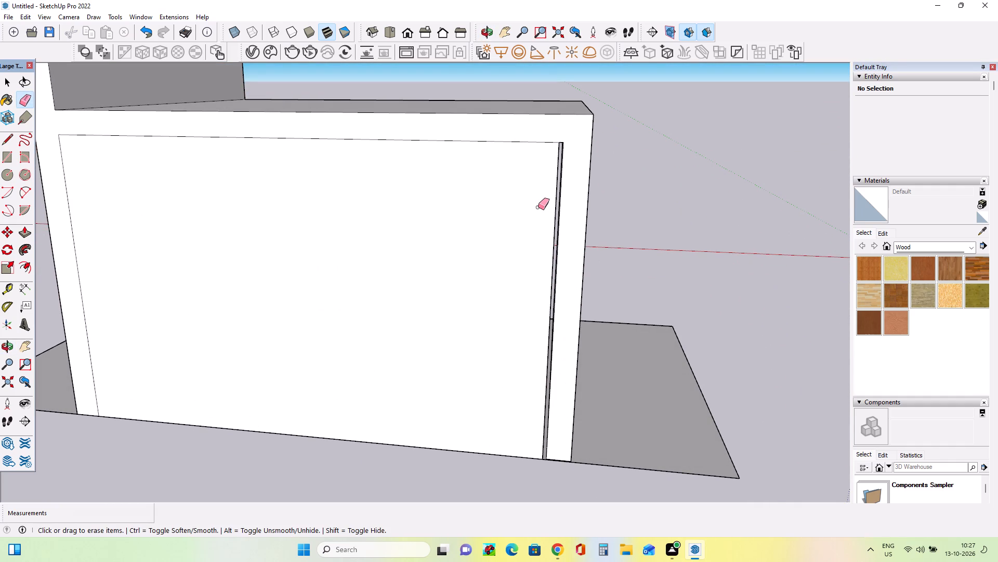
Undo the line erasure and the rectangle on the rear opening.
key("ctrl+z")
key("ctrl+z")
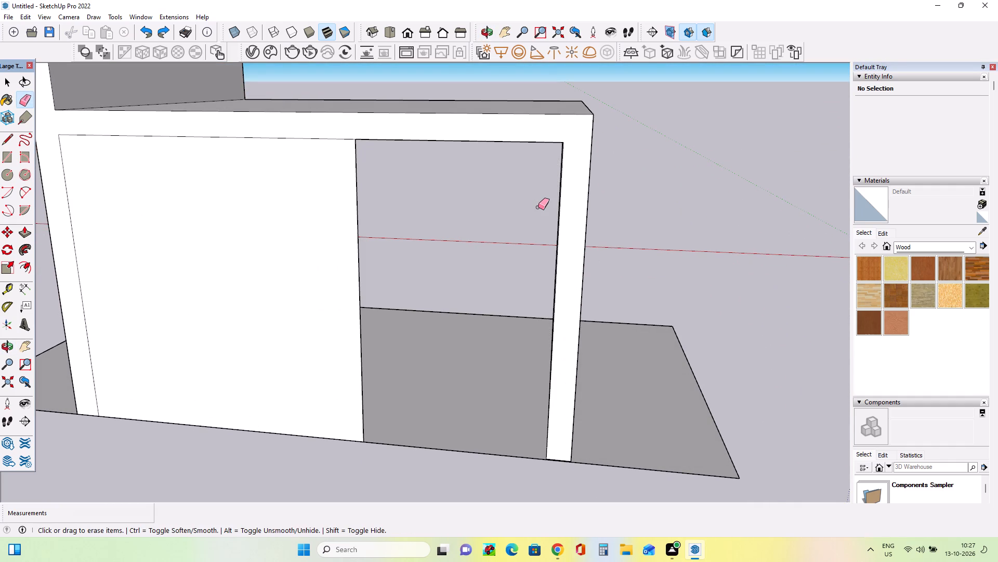
Redraw the rectangle over the open part of the rear opening, about 12' 9 15/16" by 7' 7 9/16", ending at the outer wall's inner base corner.
left_click(5, 154)
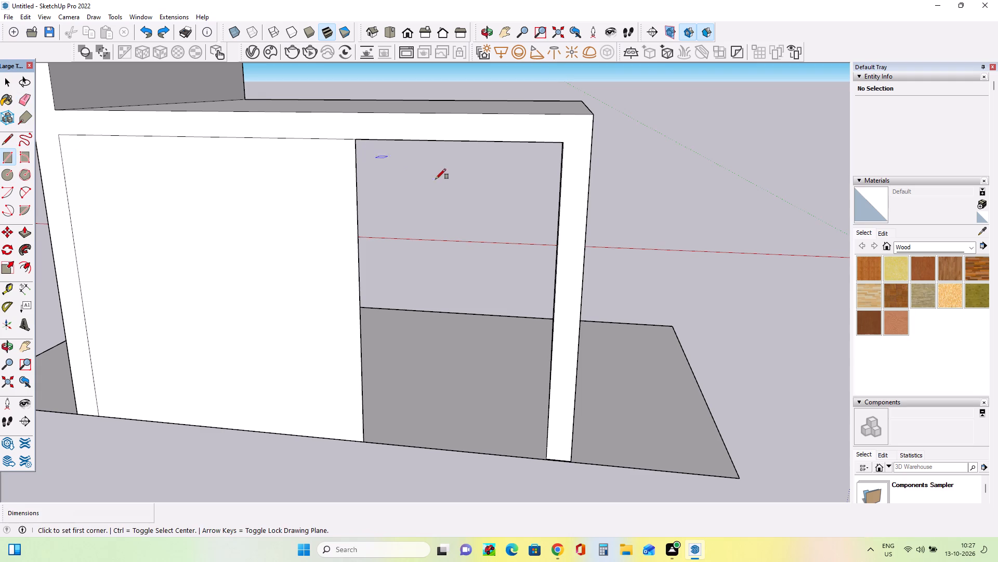
left_click(354, 138)
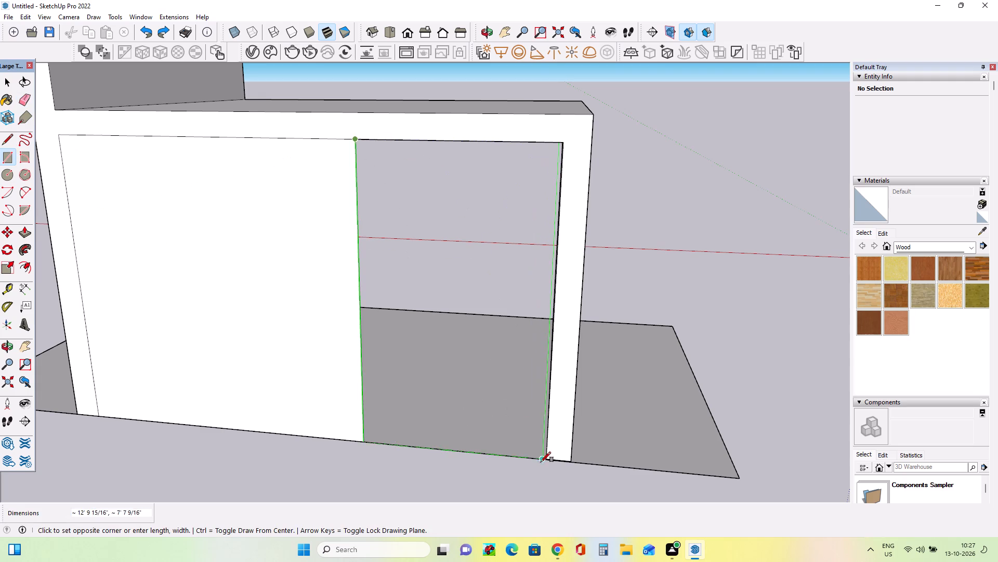
left_click(549, 461)
middle_click_drag(634, 320, 587, 315)
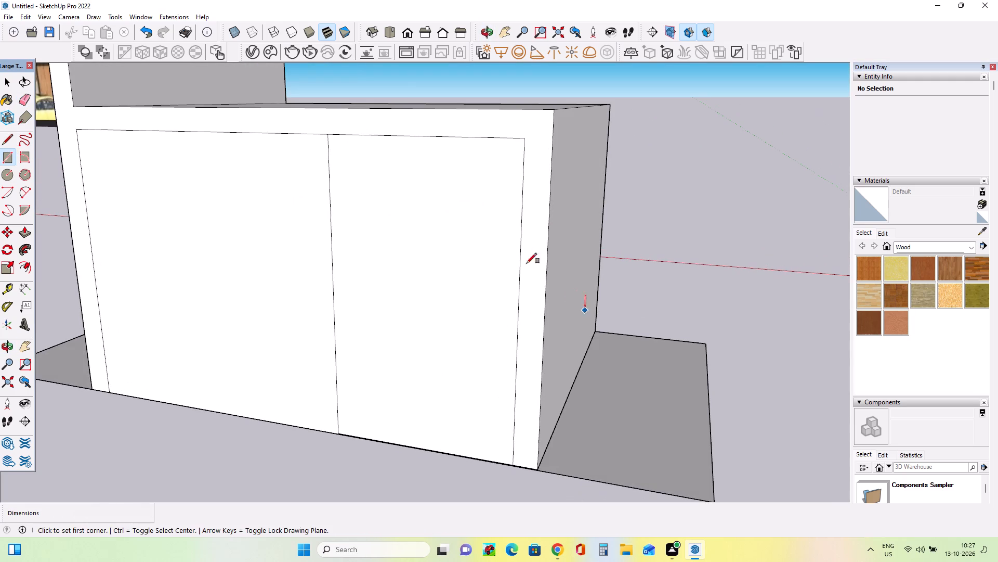
Erase the vertical dividing line so the rear wall is one face.
left_click(27, 92)
left_click_drag(331, 297, 365, 300)
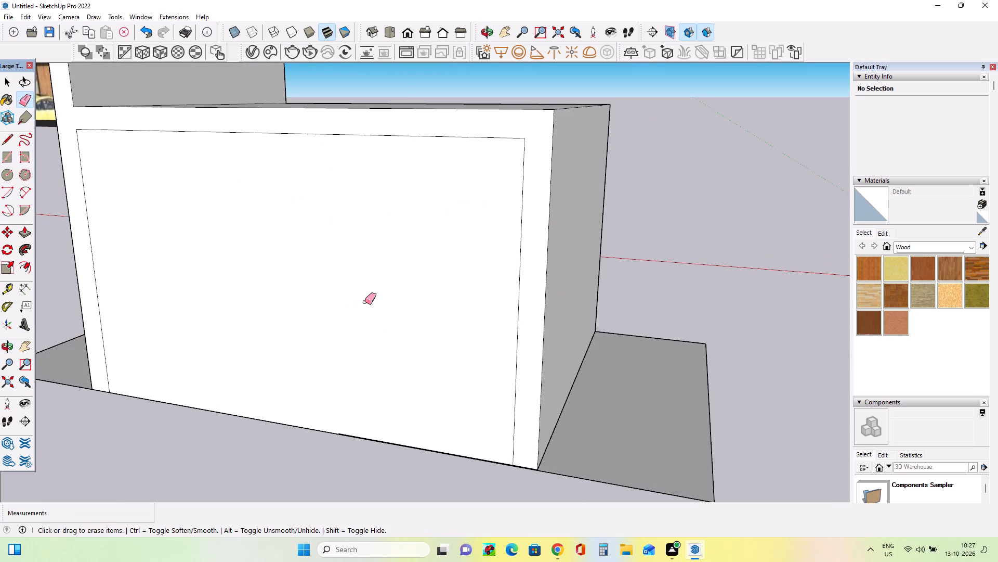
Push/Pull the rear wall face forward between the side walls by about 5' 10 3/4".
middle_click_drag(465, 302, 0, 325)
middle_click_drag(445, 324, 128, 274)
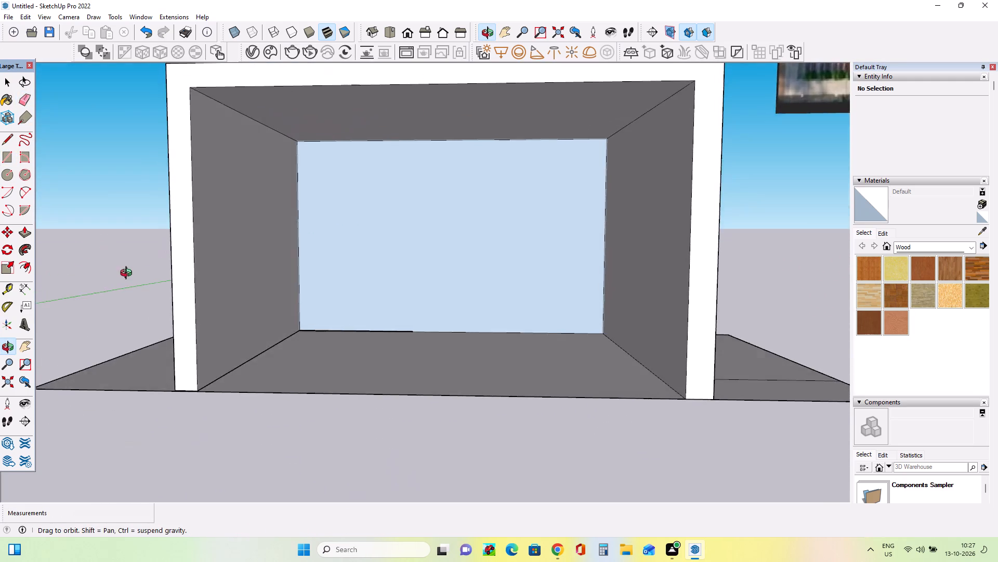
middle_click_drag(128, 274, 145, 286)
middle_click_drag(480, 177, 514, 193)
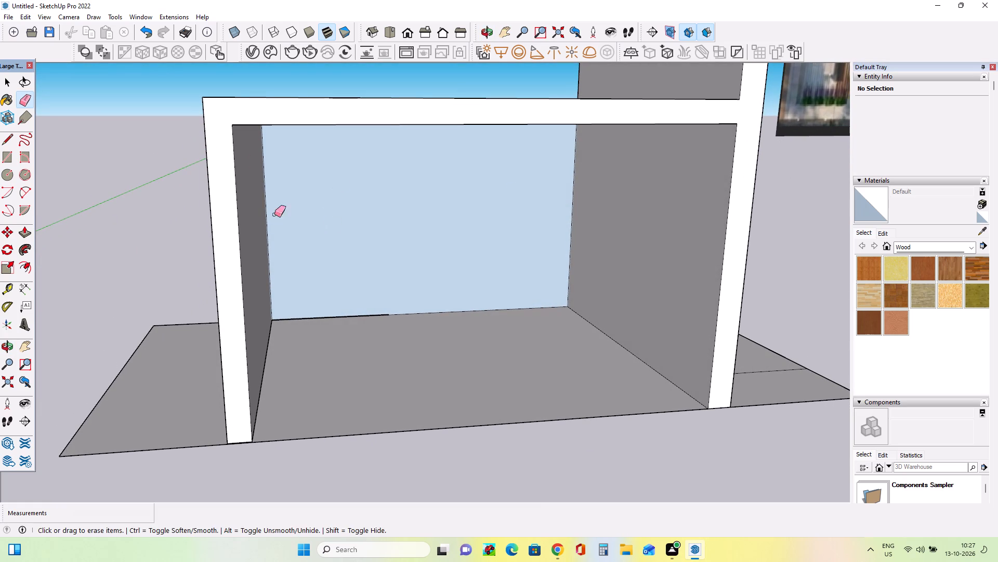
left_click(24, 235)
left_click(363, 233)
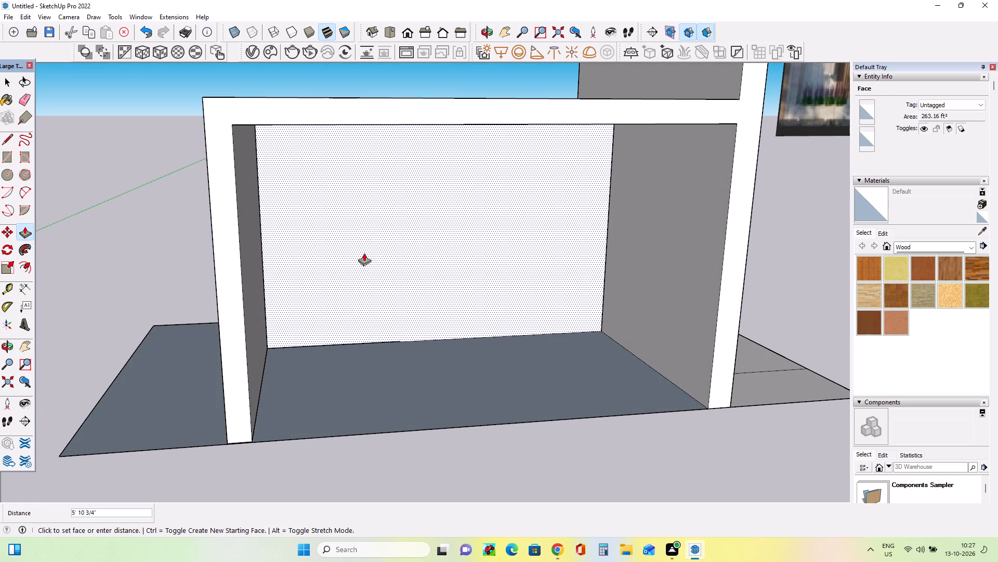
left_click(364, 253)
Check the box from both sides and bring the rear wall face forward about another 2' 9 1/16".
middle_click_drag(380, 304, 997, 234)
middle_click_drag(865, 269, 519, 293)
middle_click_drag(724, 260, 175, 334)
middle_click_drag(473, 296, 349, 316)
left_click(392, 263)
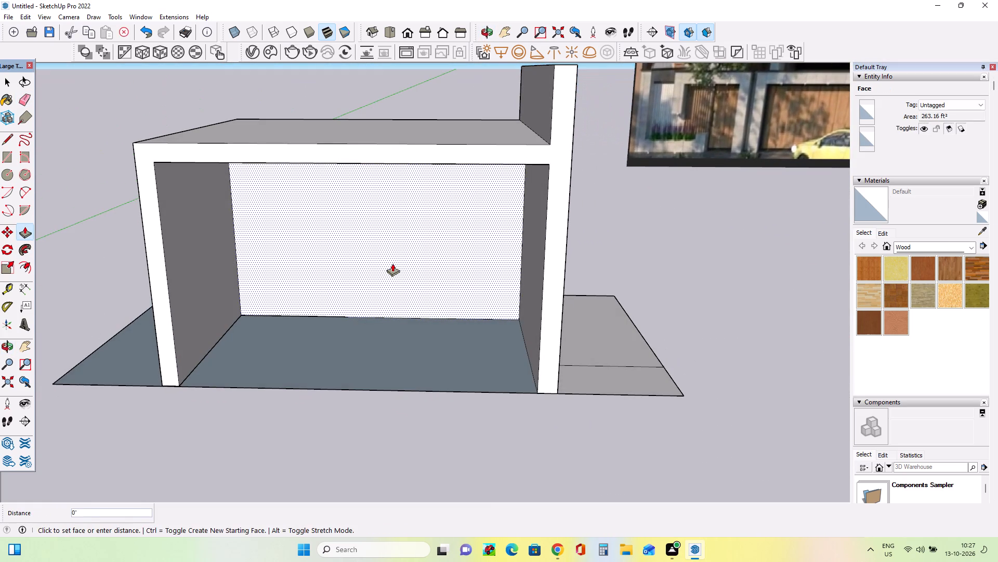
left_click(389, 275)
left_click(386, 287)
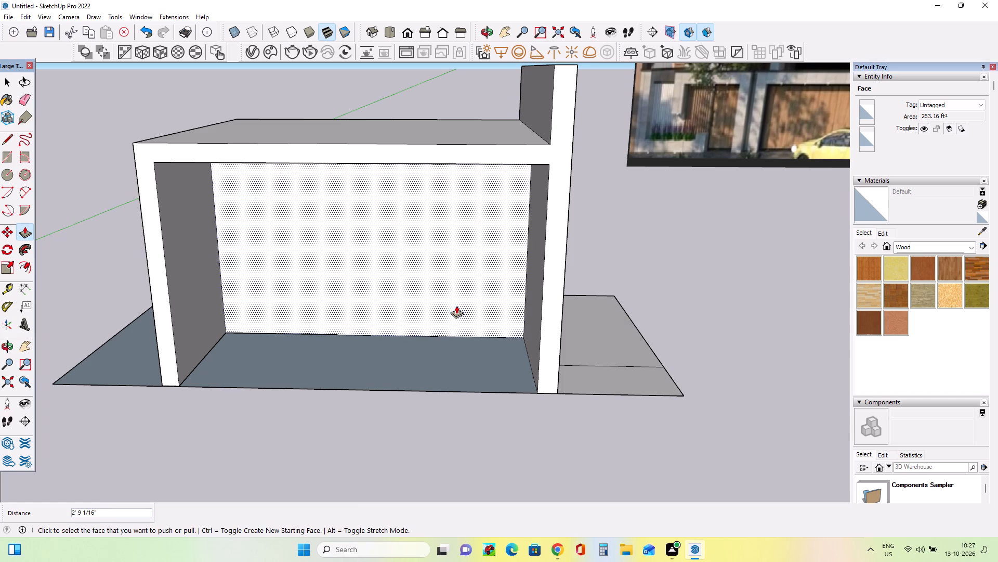
Bring the rear wall face forward to the front opening and push it back in about 13' 1 13/16".
middle_click_drag(468, 298, 504, 286)
left_click(471, 284)
left_click(471, 272)
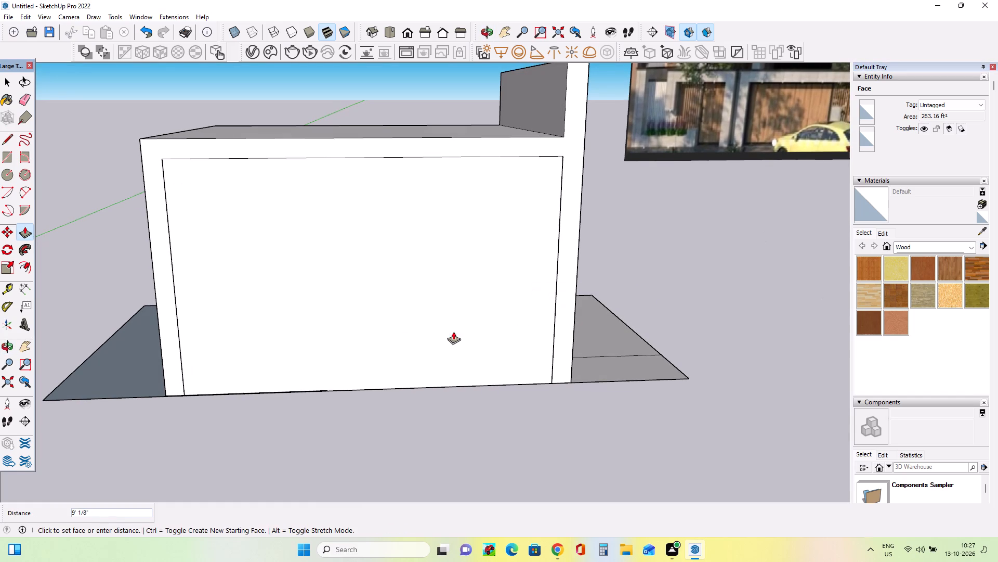
left_click(396, 335)
left_click(400, 302)
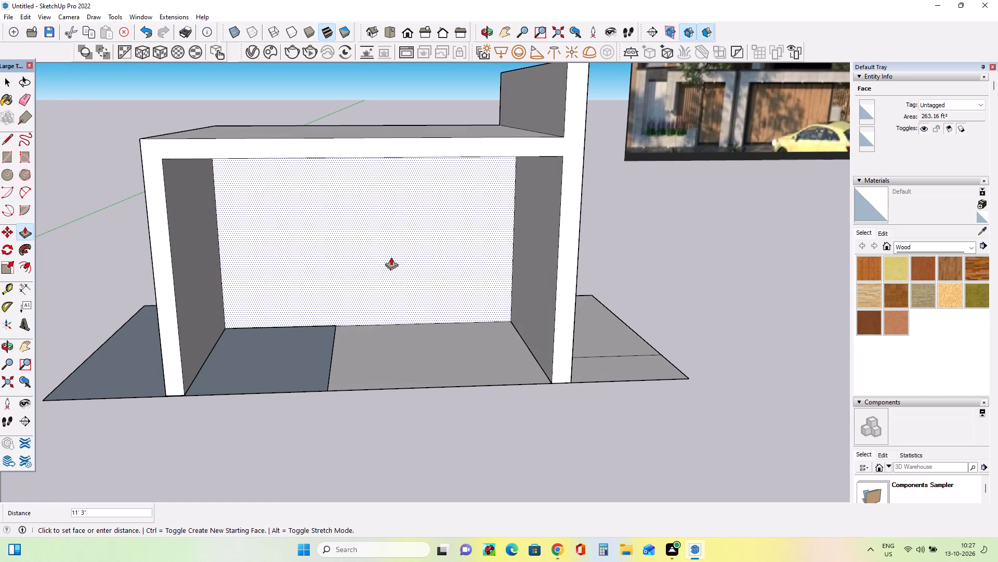
left_click(393, 251)
Inspect the box and erase the leftover dividing line across the floor between the side walls.
middle_click_drag(568, 307, 924, 365)
middle_click_drag(293, 370, 465, 352)
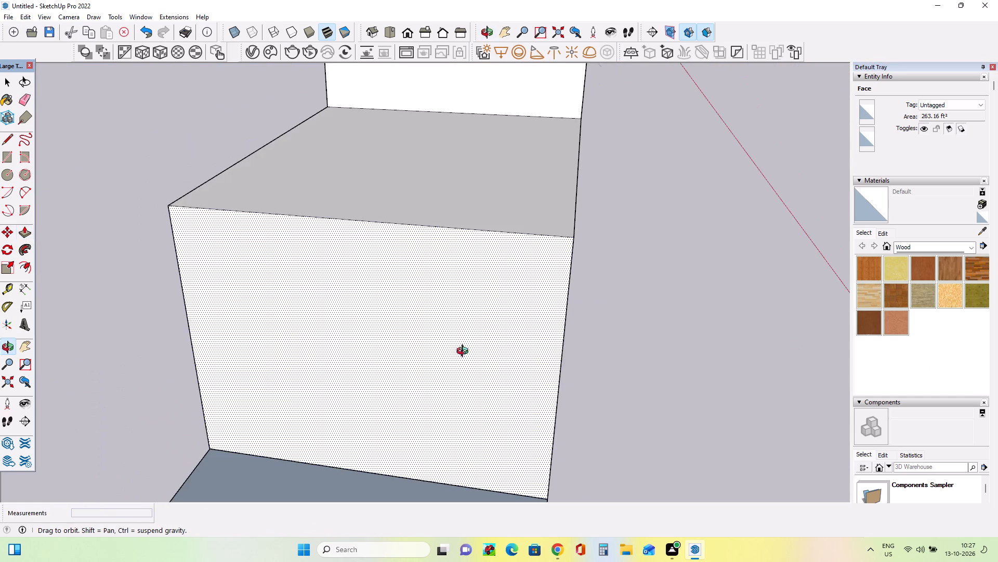
middle_click_drag(465, 352, 134, 408)
middle_click_drag(496, 402, 343, 287)
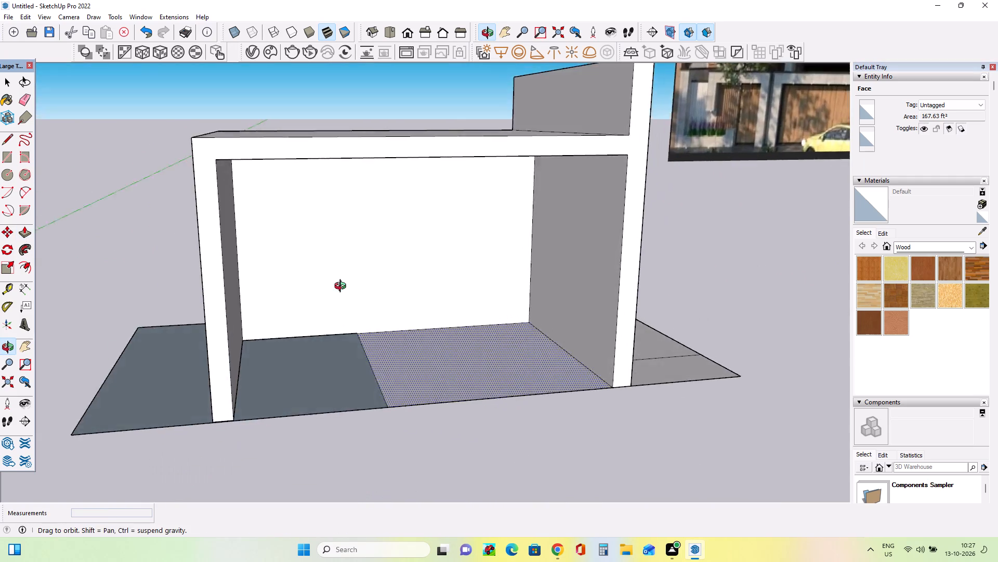
middle_click_drag(343, 287, 343, 284)
scroll(343, 283, "down", 7)
middle_click_drag(437, 286, 423, 324)
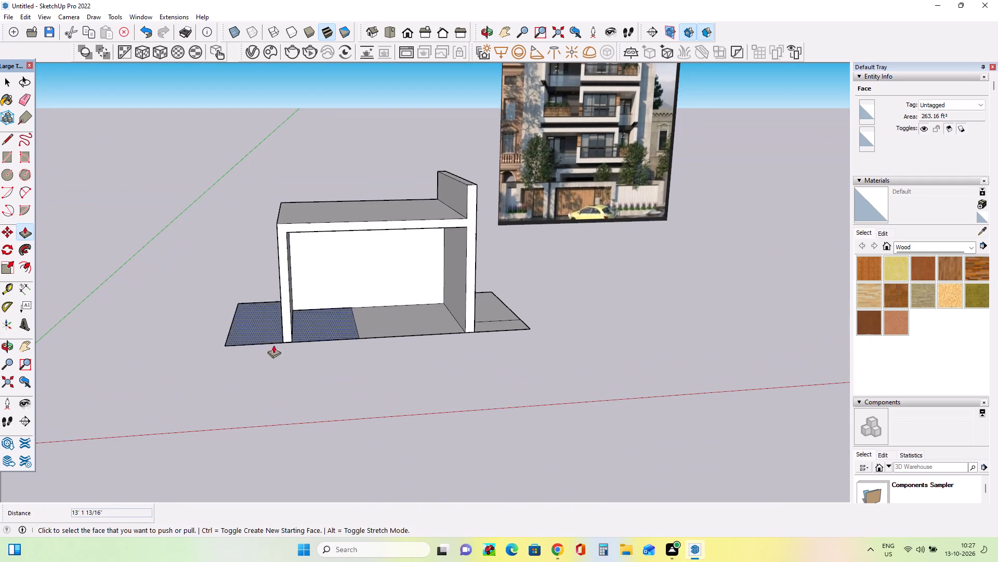
scroll(383, 347, "up", 6)
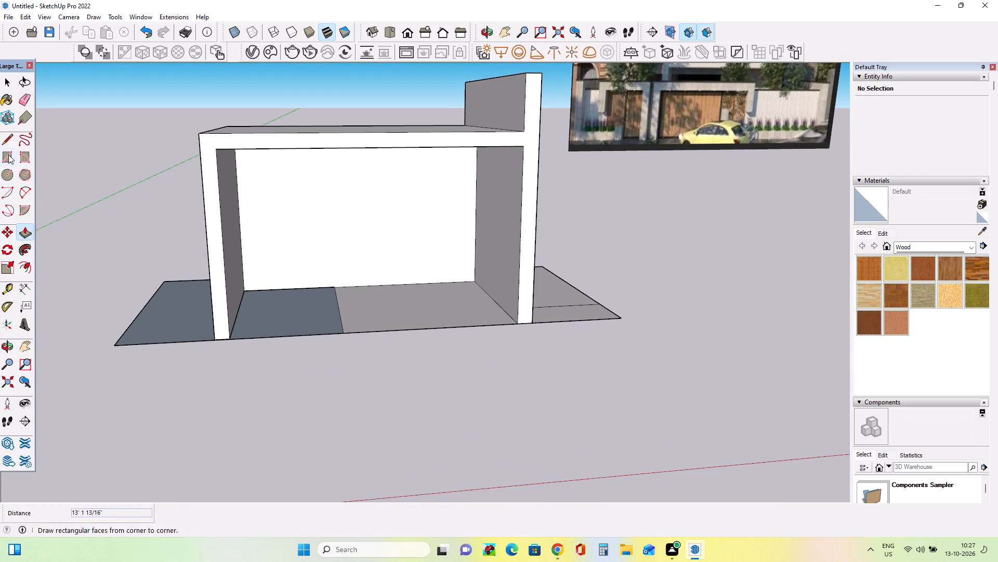
left_click(20, 105)
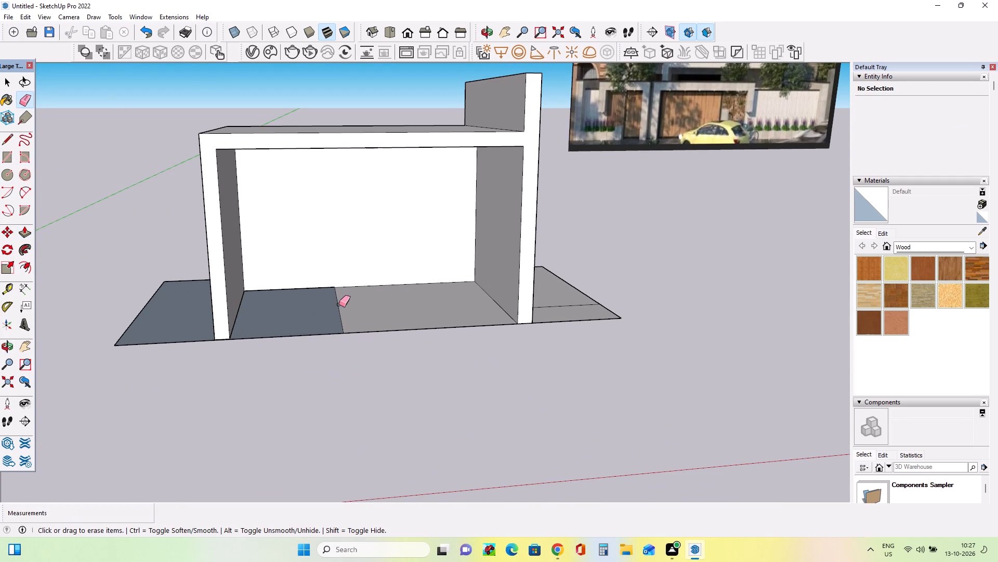
left_click_drag(339, 304, 351, 305)
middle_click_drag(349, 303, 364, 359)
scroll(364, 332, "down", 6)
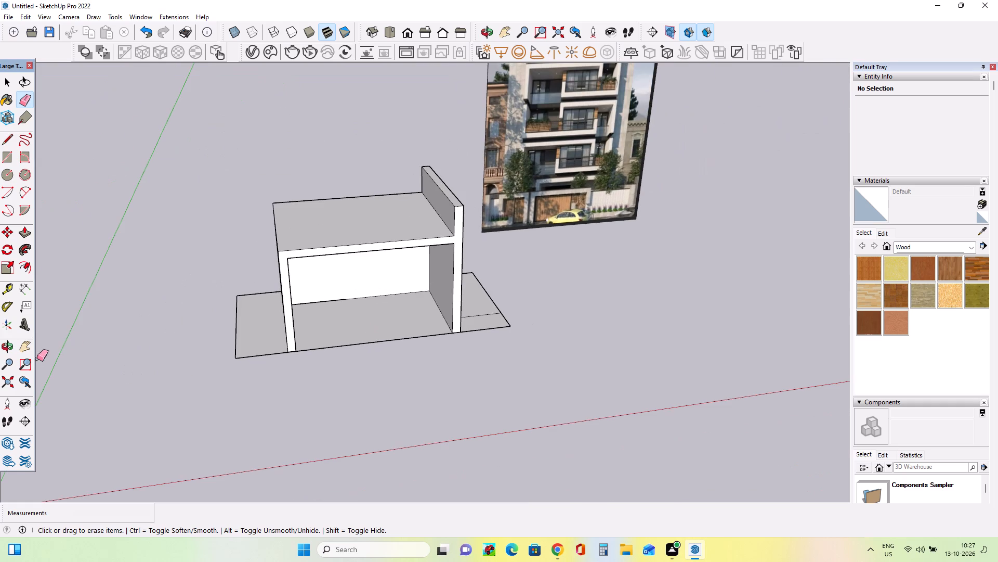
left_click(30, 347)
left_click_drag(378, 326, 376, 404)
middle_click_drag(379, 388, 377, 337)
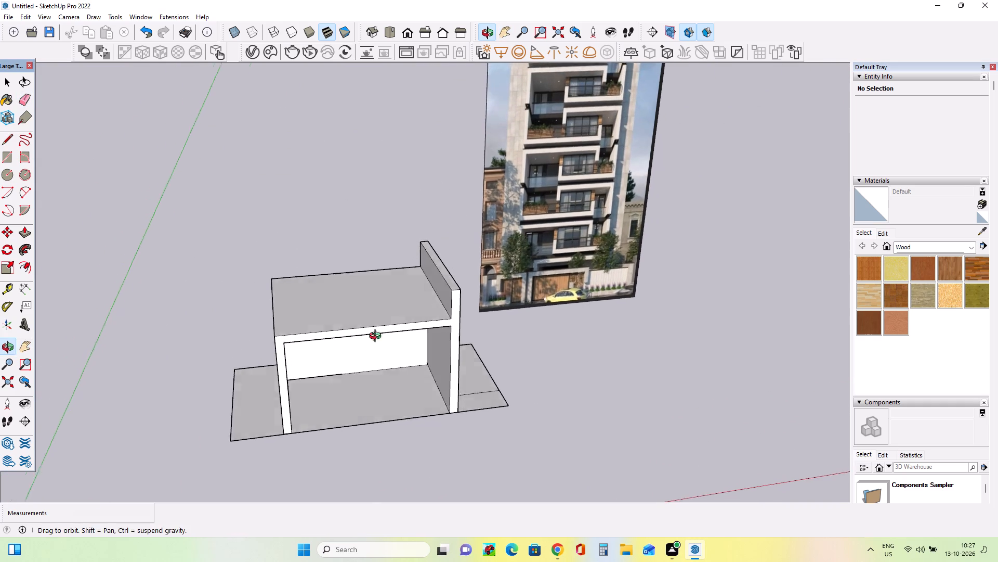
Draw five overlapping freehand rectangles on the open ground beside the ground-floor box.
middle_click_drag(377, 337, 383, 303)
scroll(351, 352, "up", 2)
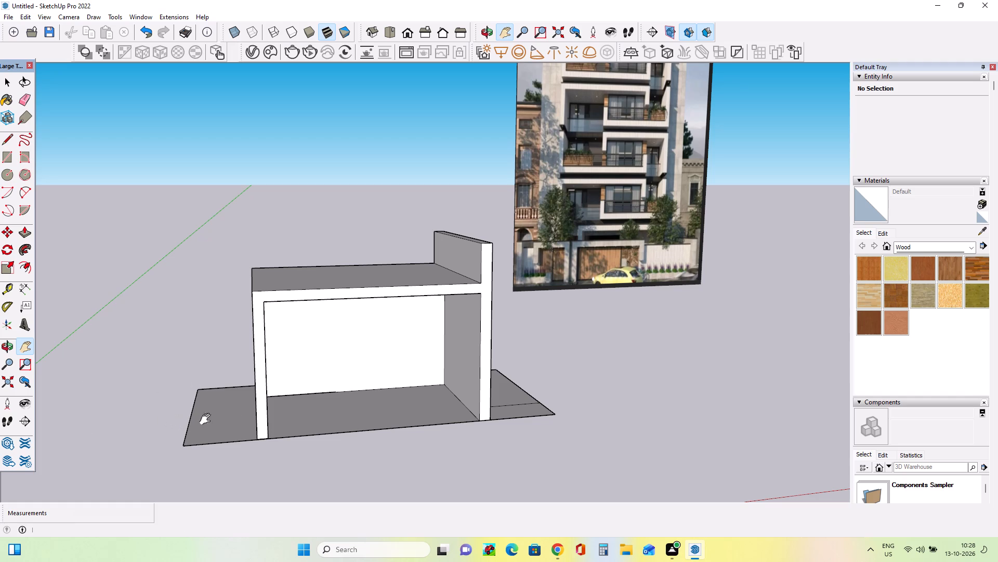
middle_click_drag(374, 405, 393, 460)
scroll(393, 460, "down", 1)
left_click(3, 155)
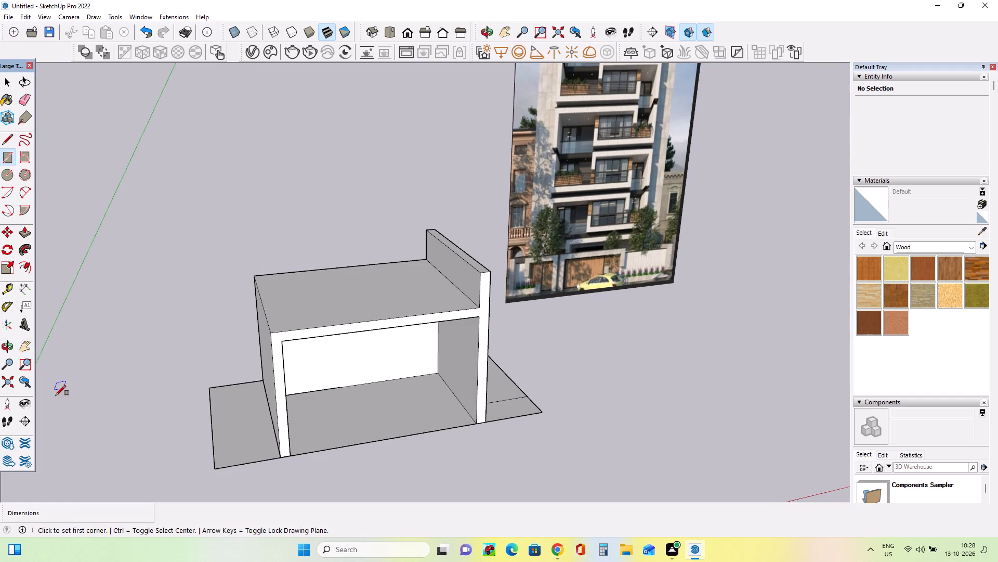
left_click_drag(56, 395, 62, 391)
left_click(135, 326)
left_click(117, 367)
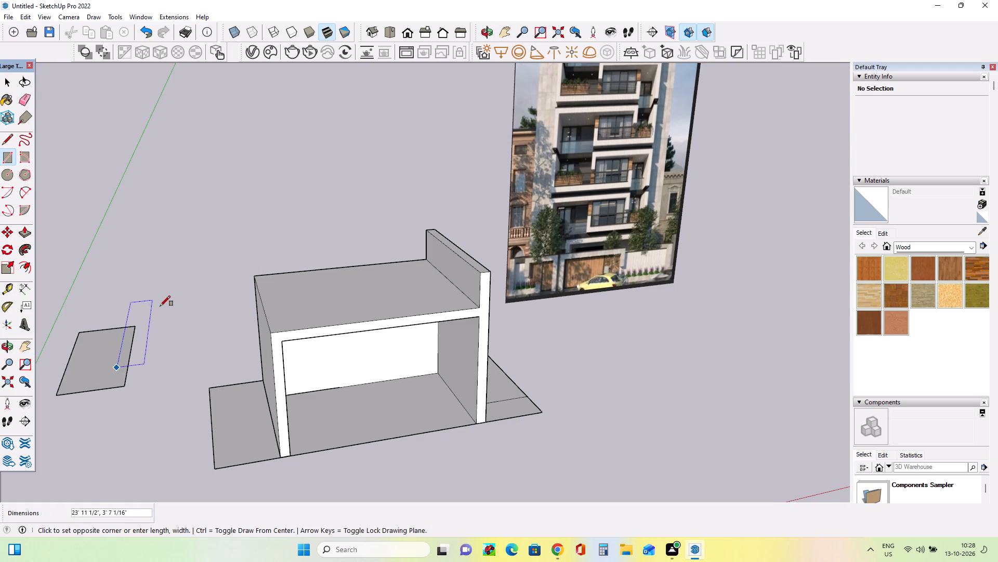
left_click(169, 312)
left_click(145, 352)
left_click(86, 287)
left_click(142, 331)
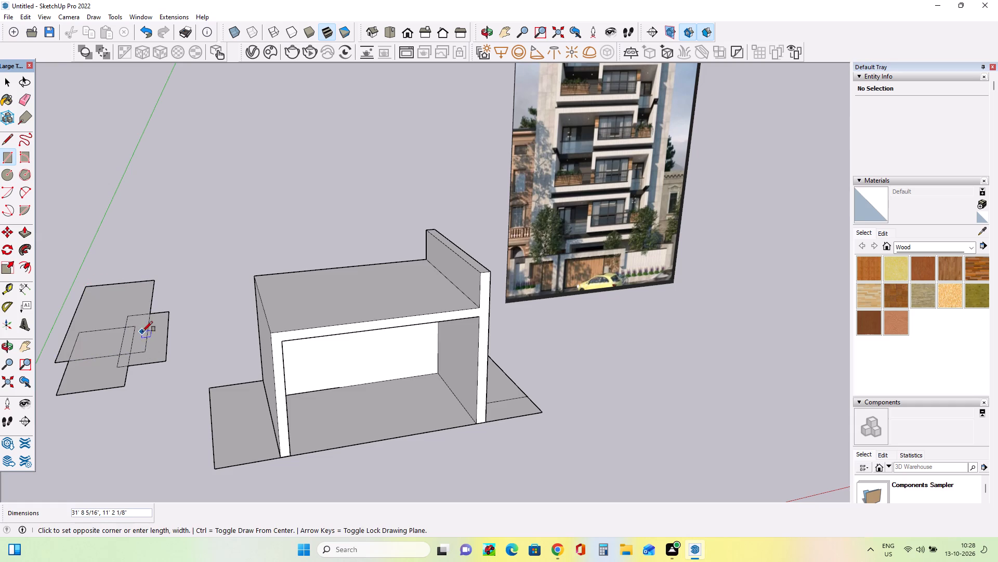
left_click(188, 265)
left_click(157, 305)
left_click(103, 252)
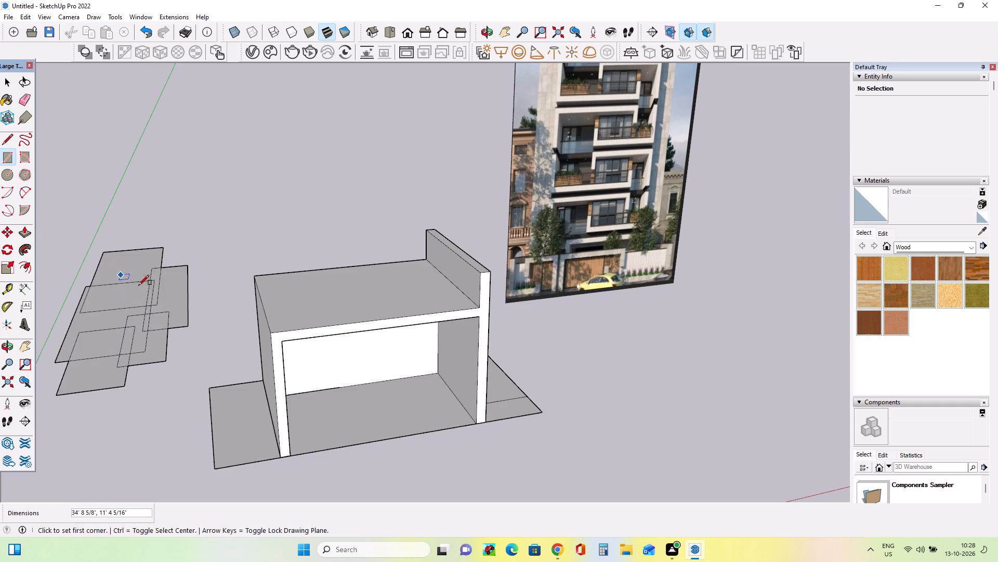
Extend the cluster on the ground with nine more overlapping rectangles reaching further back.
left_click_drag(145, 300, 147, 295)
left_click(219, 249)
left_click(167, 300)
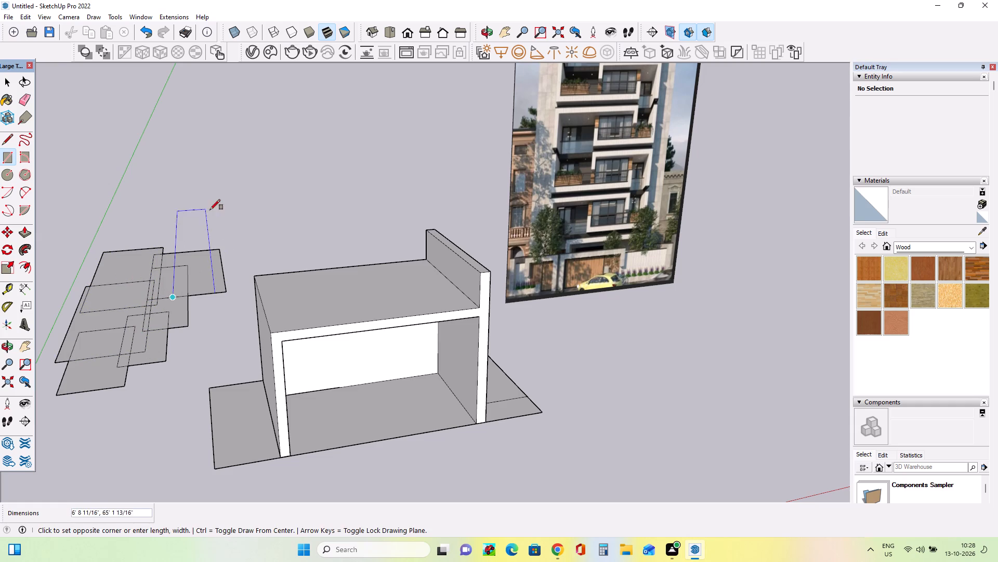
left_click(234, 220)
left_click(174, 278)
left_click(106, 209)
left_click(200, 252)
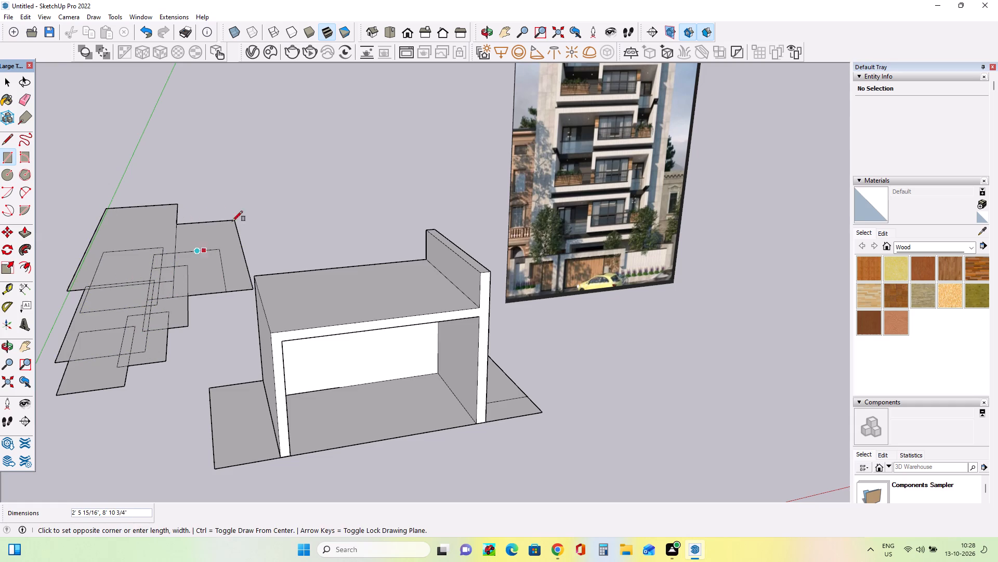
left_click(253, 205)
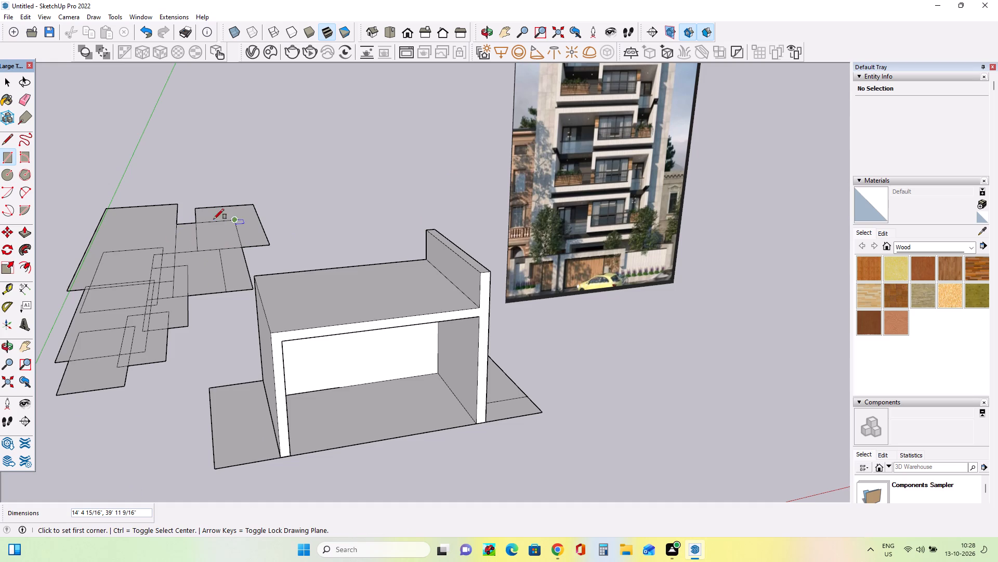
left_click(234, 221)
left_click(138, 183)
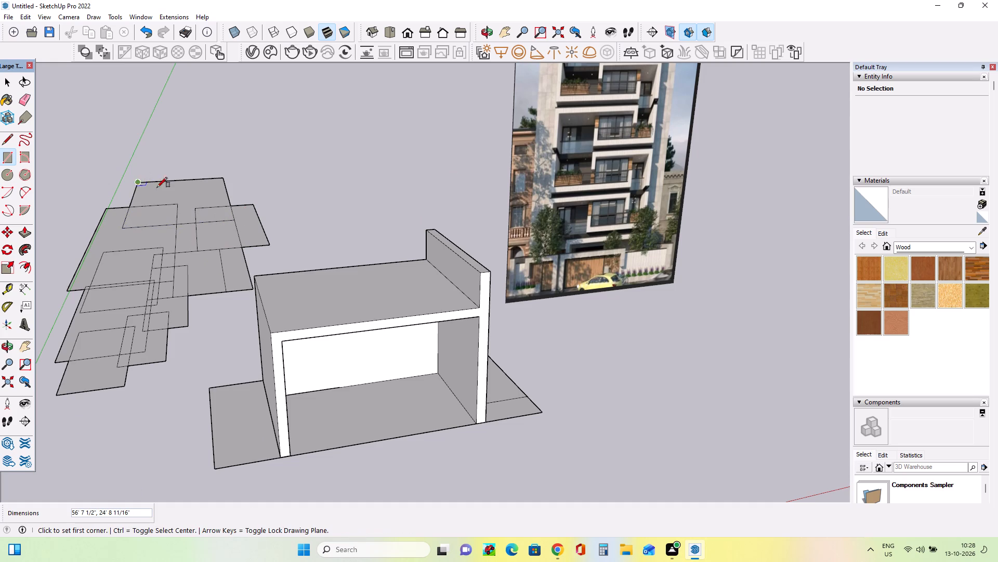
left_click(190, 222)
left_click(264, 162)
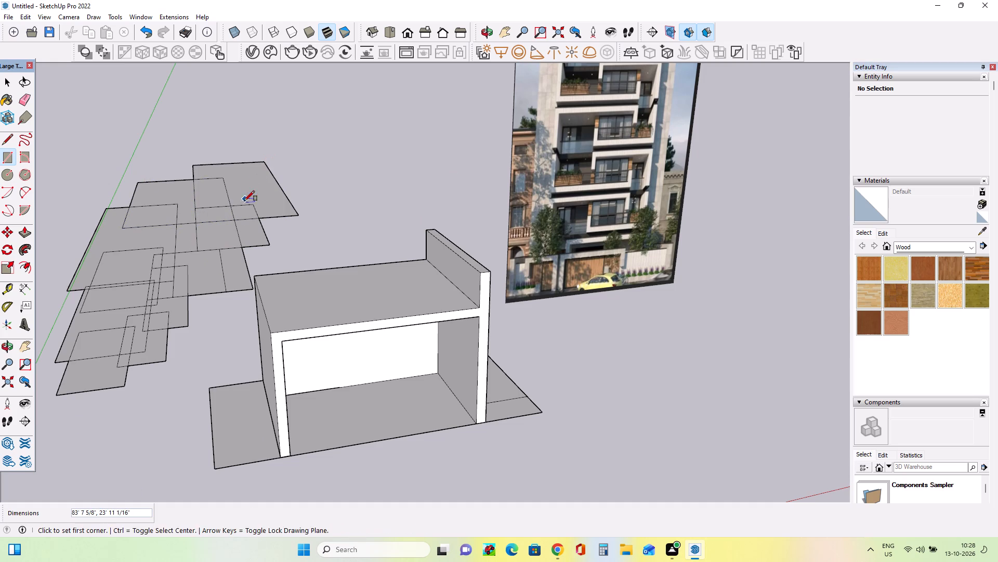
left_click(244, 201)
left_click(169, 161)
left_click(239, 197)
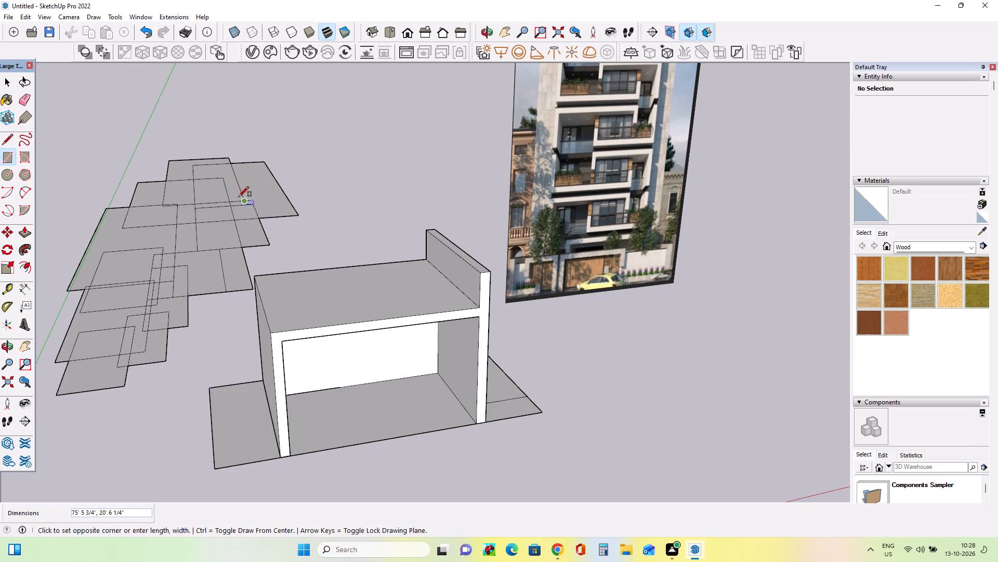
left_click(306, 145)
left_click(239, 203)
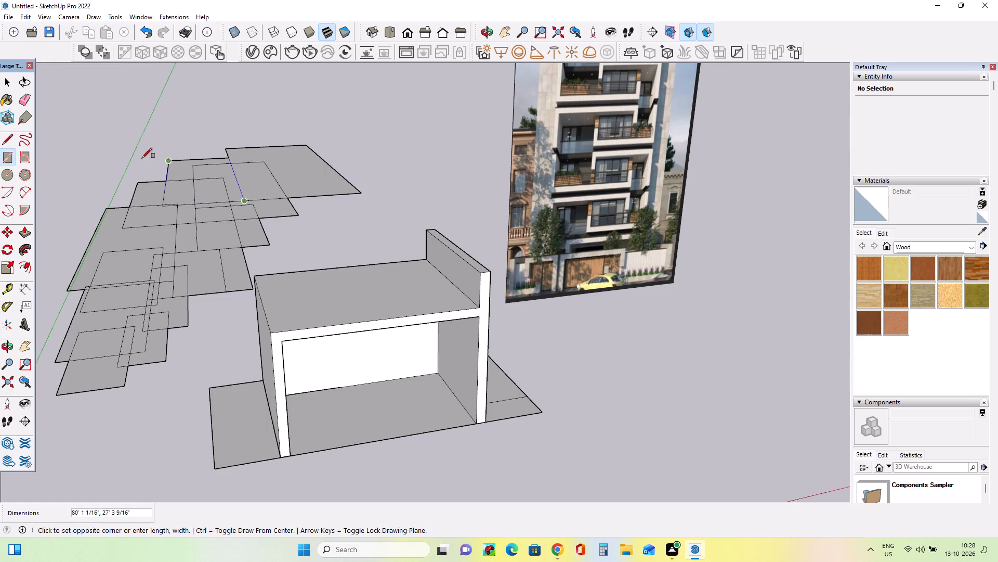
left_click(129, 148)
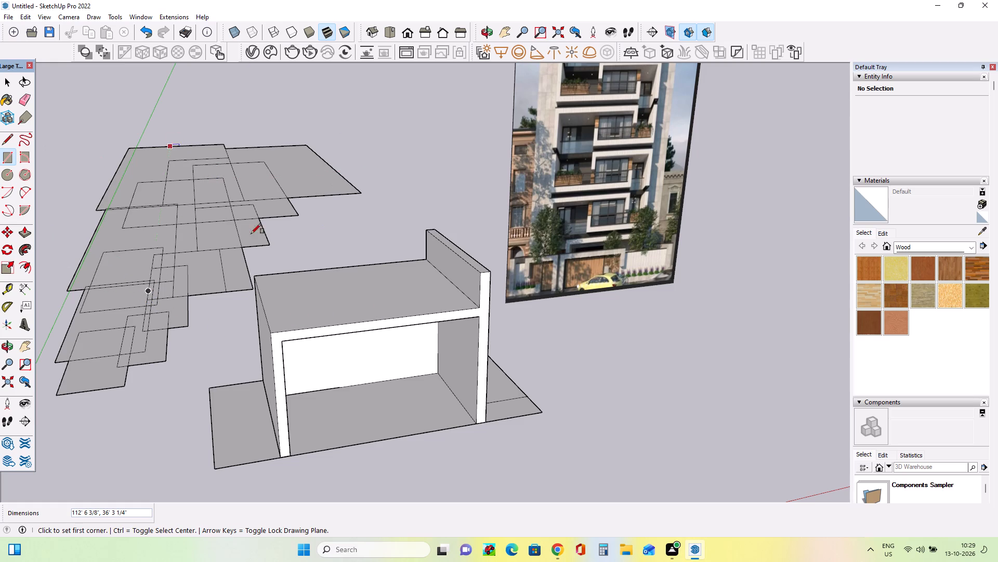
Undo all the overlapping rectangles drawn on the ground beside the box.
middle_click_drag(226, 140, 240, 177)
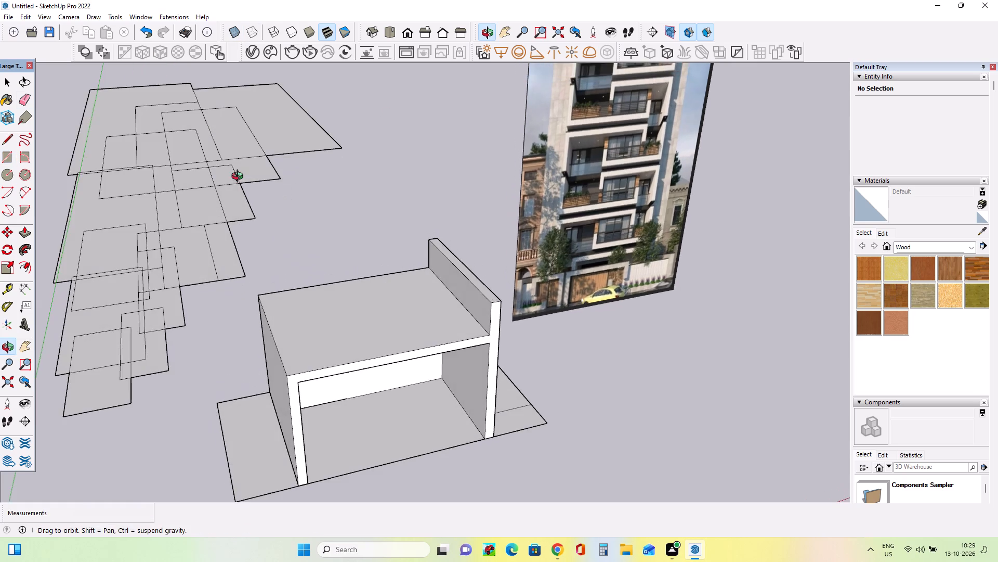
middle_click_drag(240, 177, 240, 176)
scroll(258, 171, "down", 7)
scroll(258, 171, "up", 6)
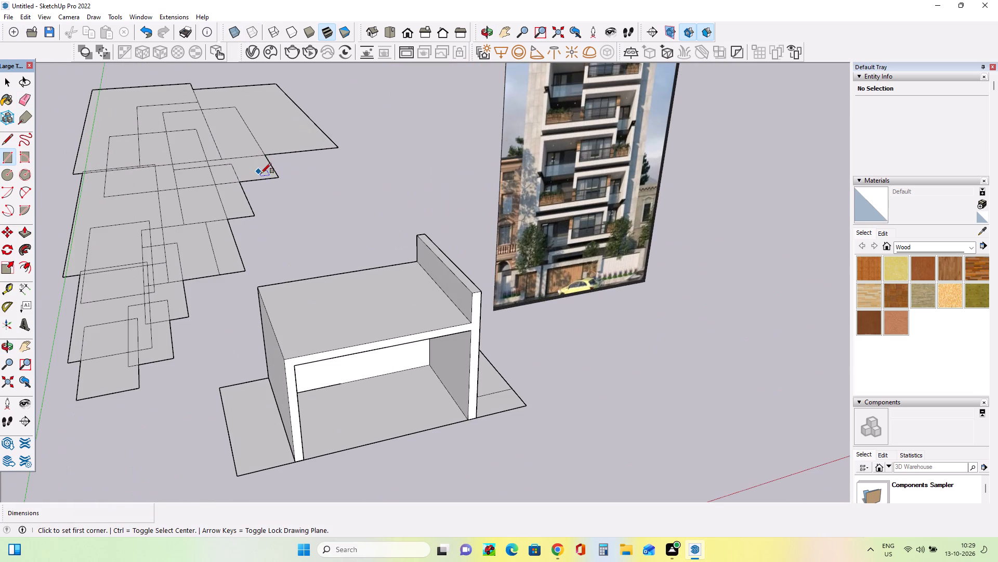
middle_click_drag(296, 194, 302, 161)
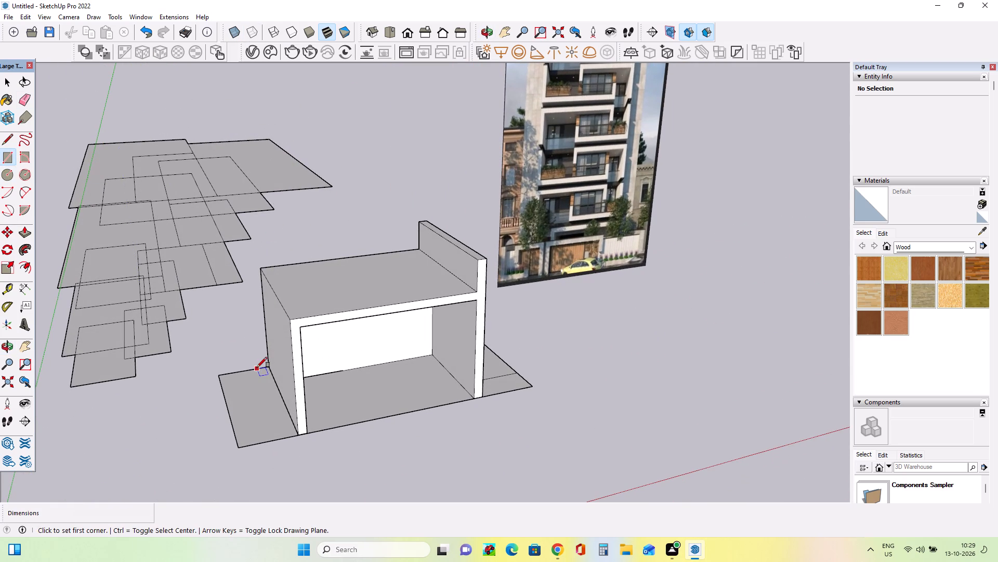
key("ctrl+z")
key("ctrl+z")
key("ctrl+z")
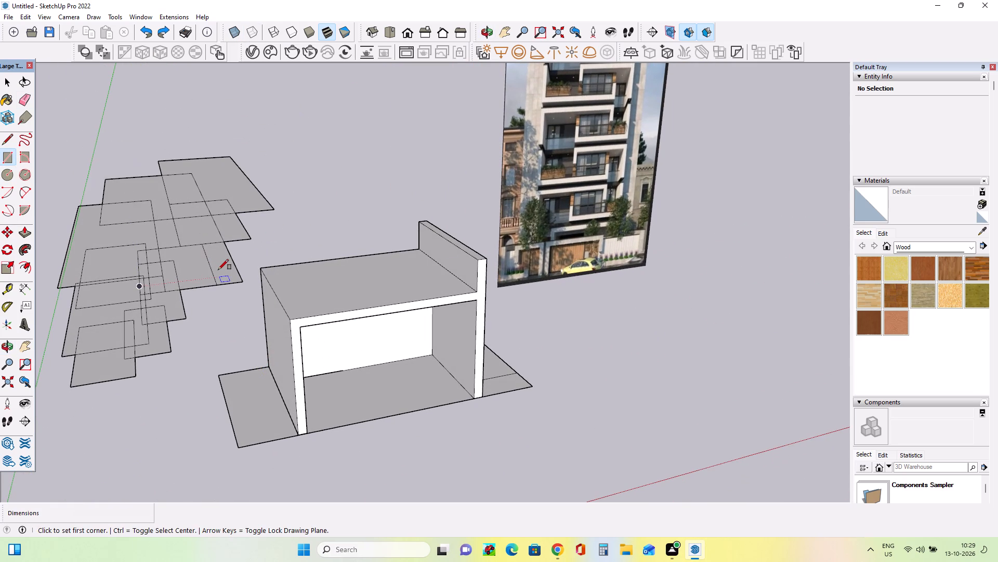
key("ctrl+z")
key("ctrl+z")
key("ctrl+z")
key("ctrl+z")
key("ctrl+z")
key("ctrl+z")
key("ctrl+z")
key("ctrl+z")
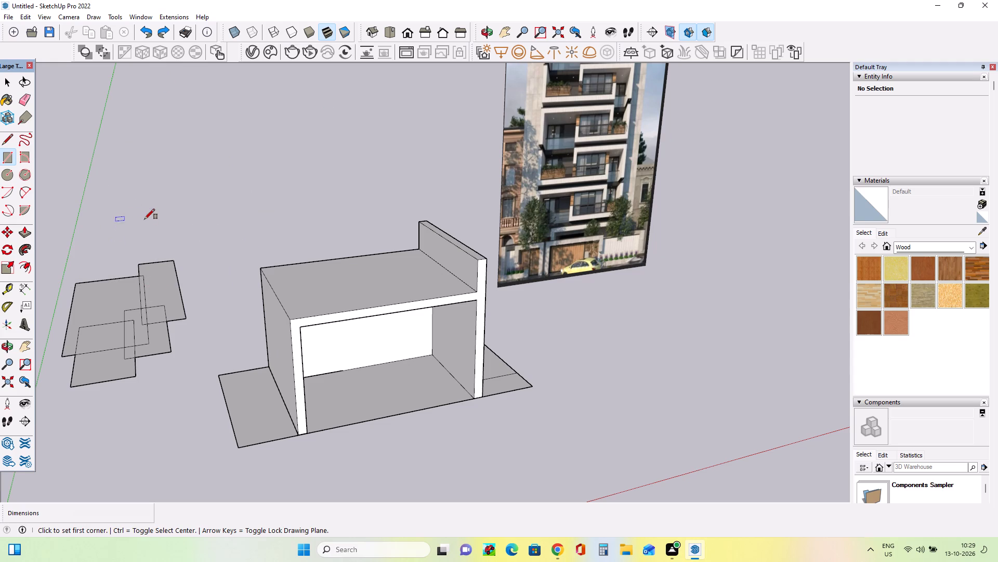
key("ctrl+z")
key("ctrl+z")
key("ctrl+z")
Compare the ground-floor box with the first-floor slab and balcony arrangement in the reference image.
middle_click_drag(238, 366, 189, 309)
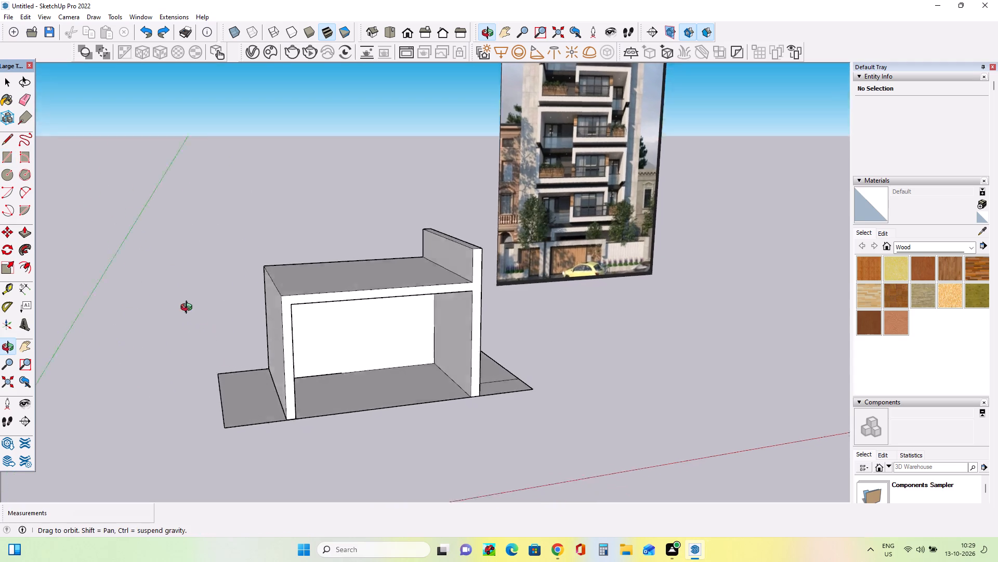
middle_click_drag(189, 309, 116, 314)
middle_click_drag(382, 338, 447, 351)
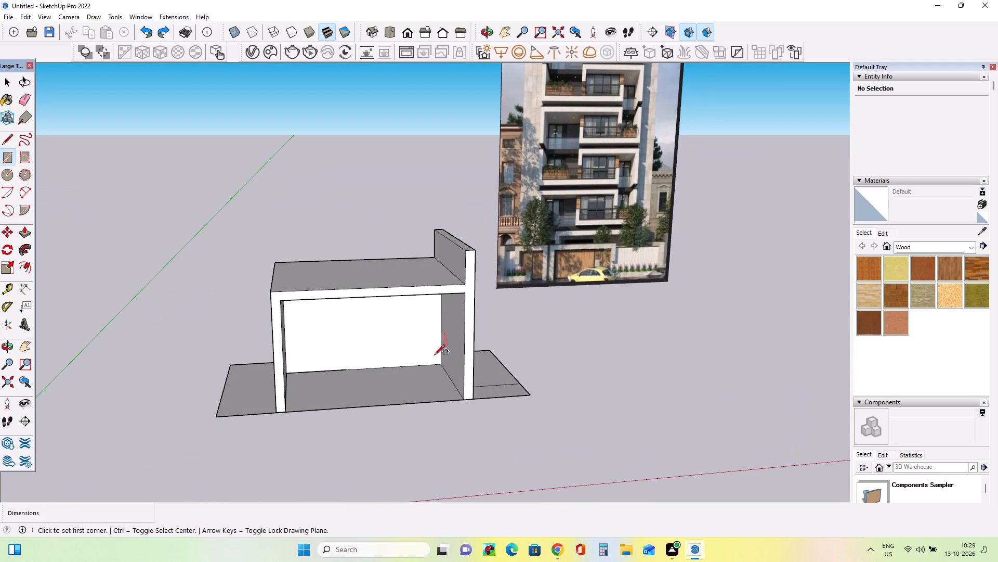
scroll(370, 381, "up", 2)
scroll(367, 379, "down", 2)
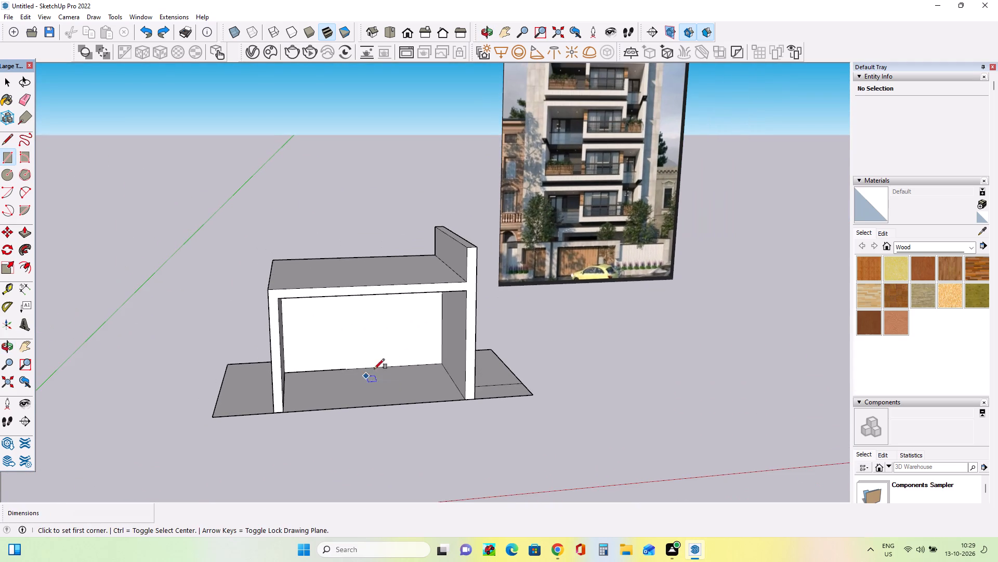
scroll(616, 191, "up", 3)
middle_click_drag(648, 209, 649, 220)
scroll(612, 235, "down", 3)
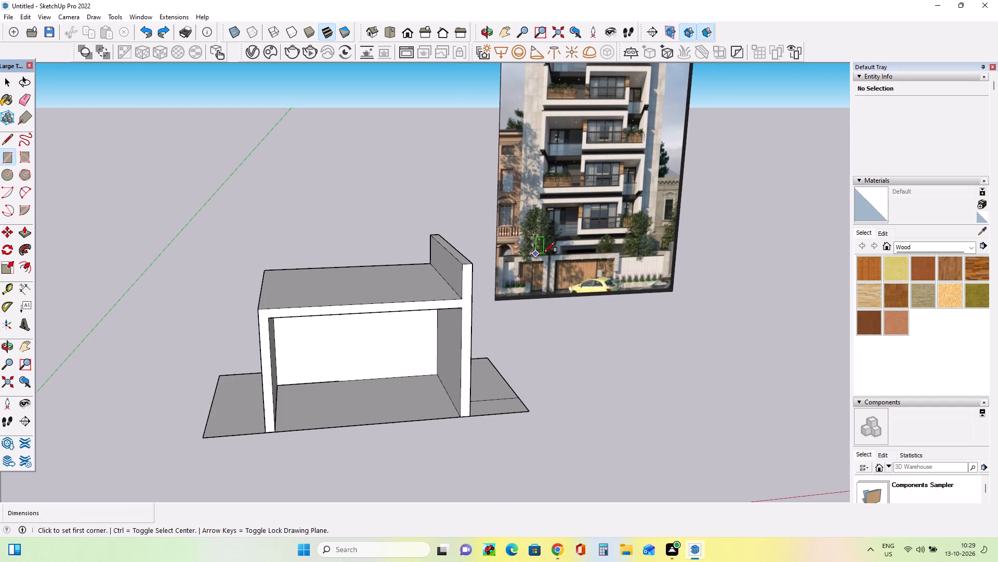
scroll(544, 252, "up", 2)
scroll(391, 289, "up", 2)
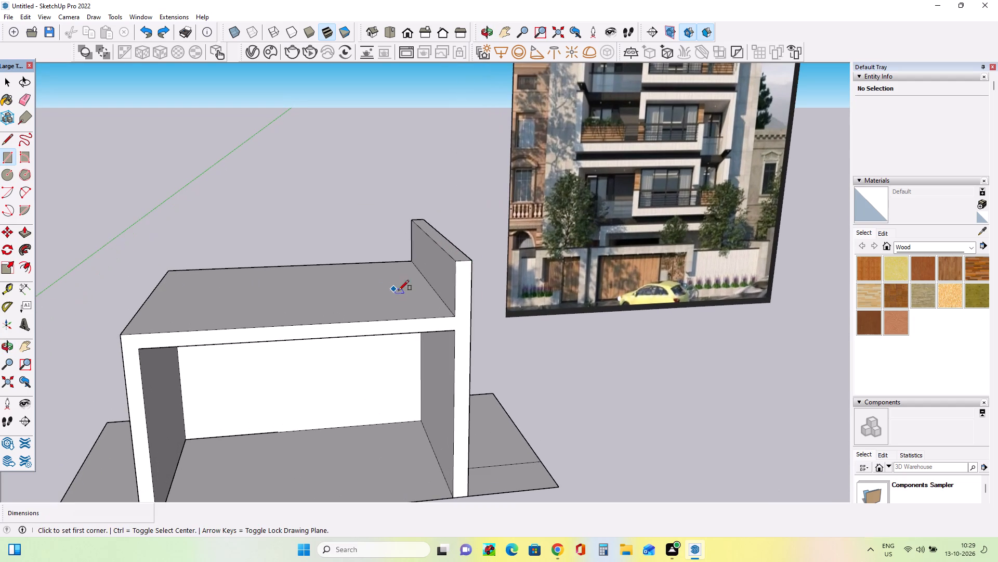
Draw a rectangular strip about 11 5/16" high and 17' 11 11/16" long across the inner face of the raised side wall.
middle_click_drag(425, 277, 461, 269)
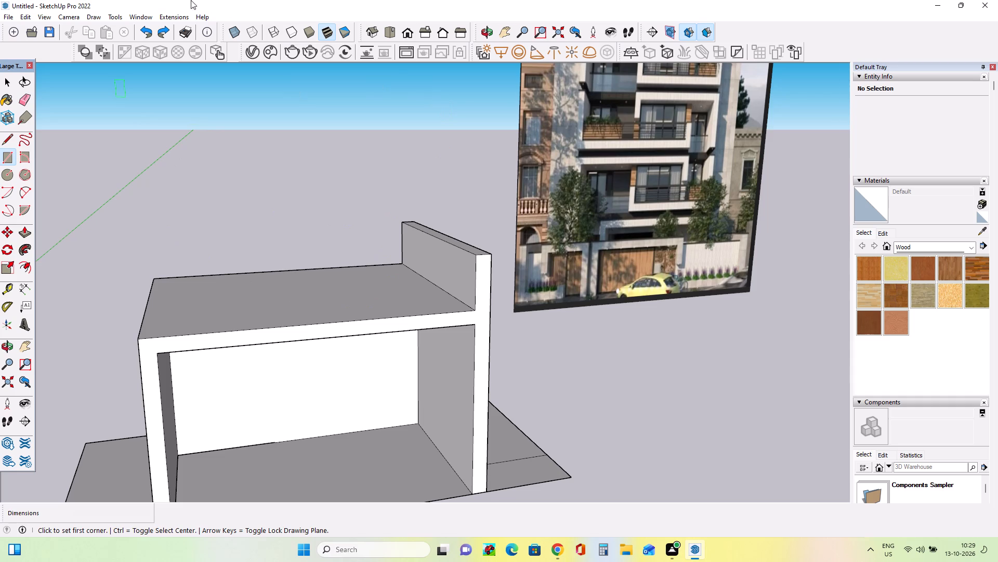
middle_click_drag(316, 291, 346, 308)
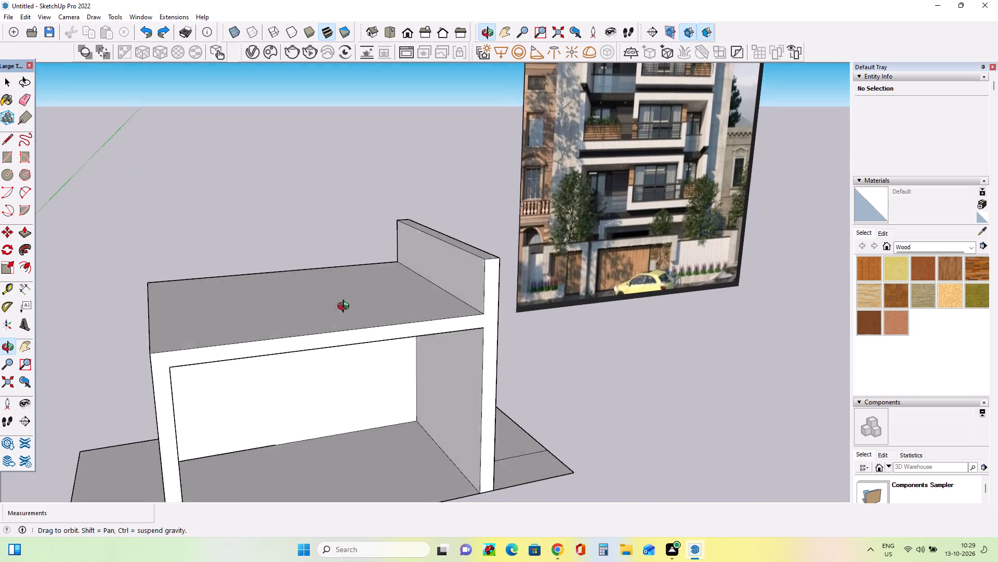
middle_click_drag(346, 308, 356, 312)
scroll(429, 291, "up", 1)
middle_click_drag(433, 293, 440, 287)
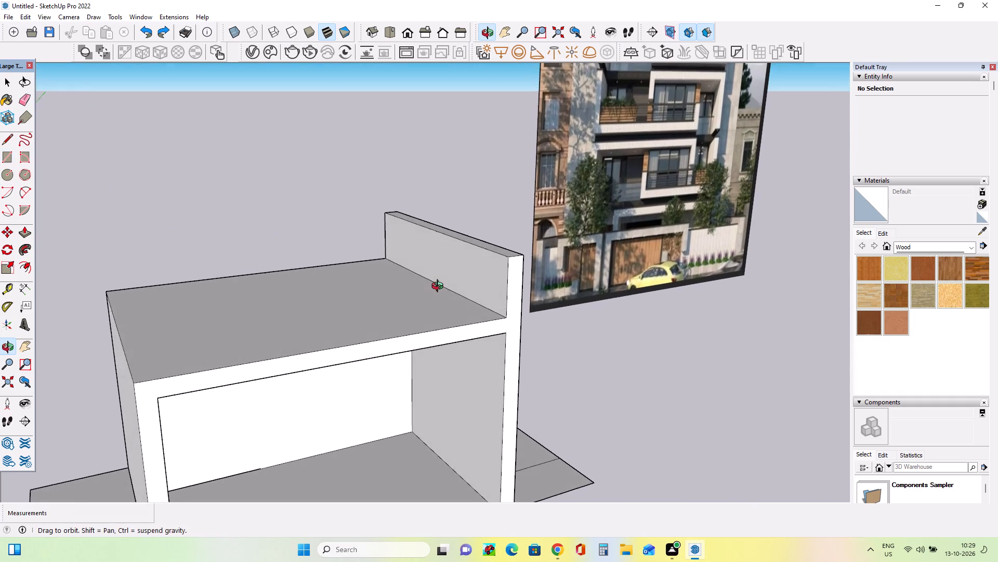
middle_click_drag(440, 287, 418, 292)
scroll(496, 292, "up", 3)
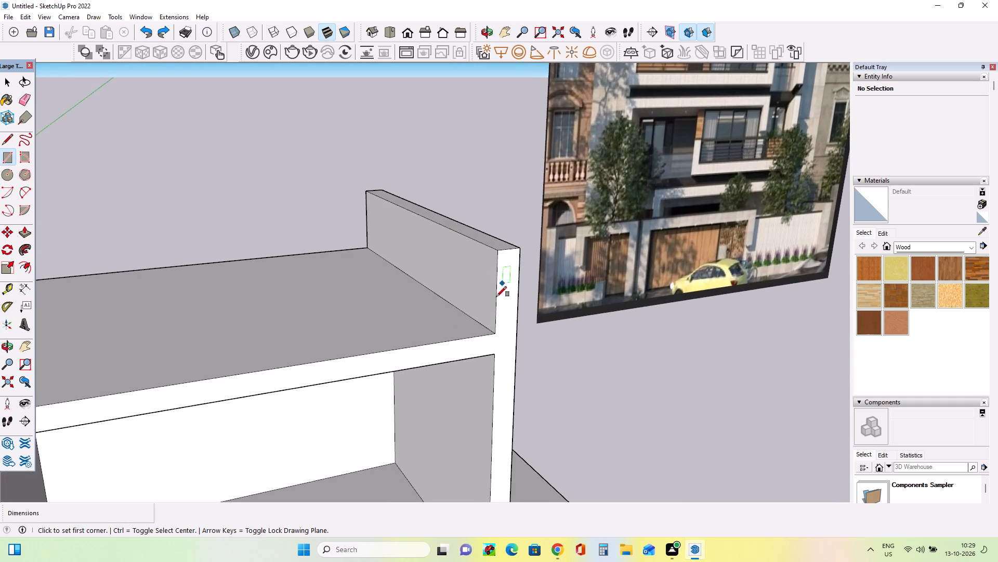
middle_click_drag(499, 305, 551, 287)
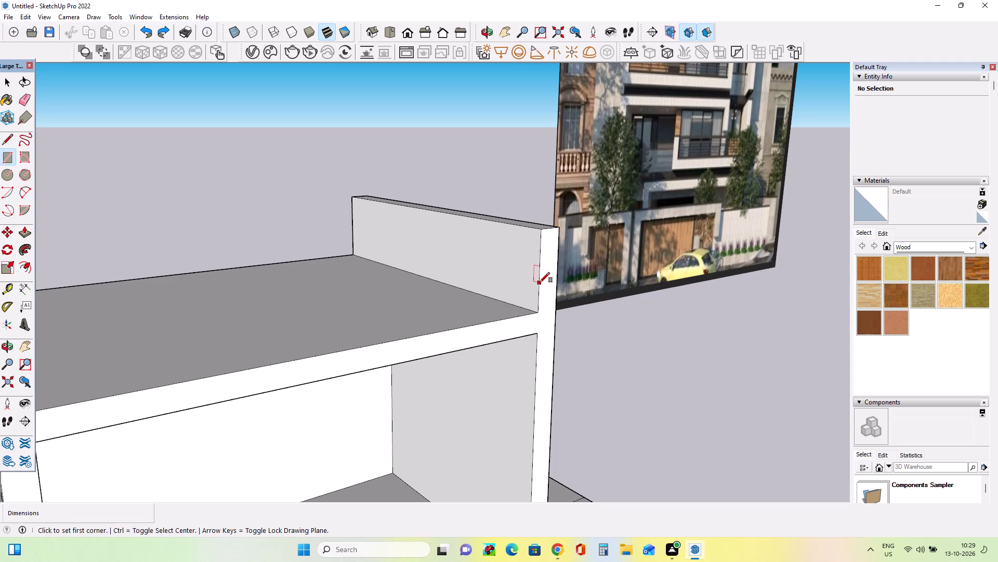
left_click(540, 283)
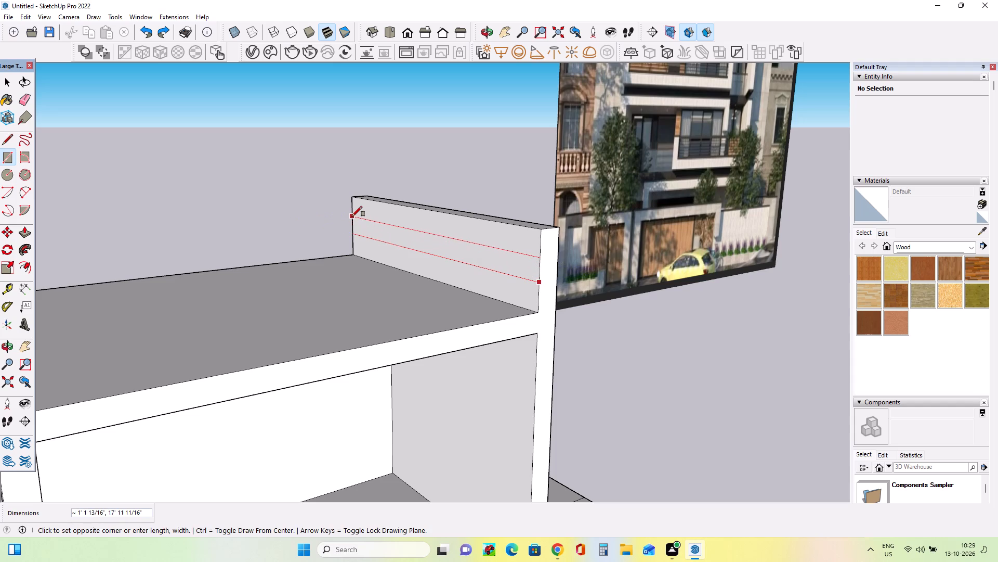
left_click(352, 220)
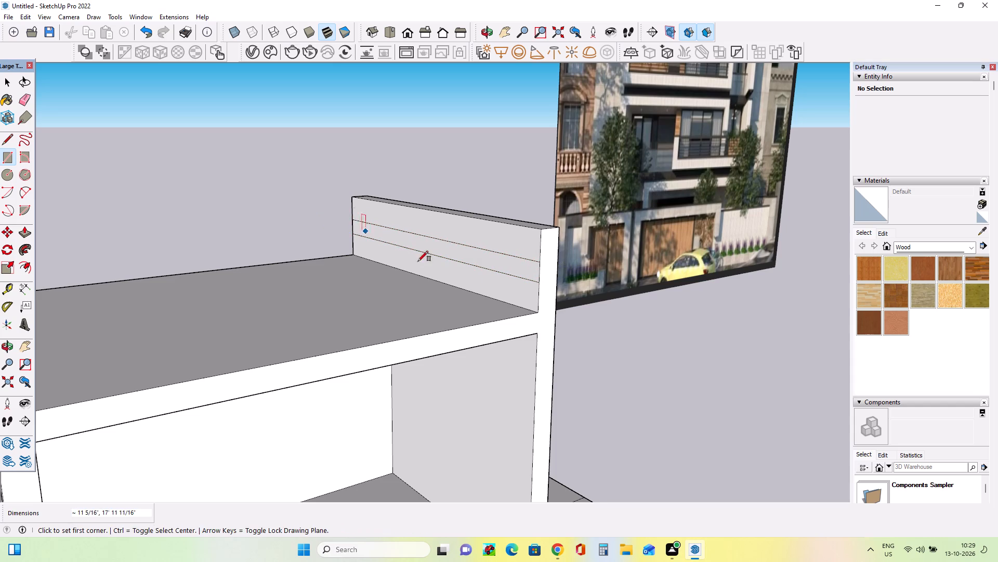
Push/Pull the strip out over the roof by about 21' 2 1/4" toward the opposite side wall to form an upper slab.
middle_click_drag(497, 287, 503, 308)
left_click(28, 236)
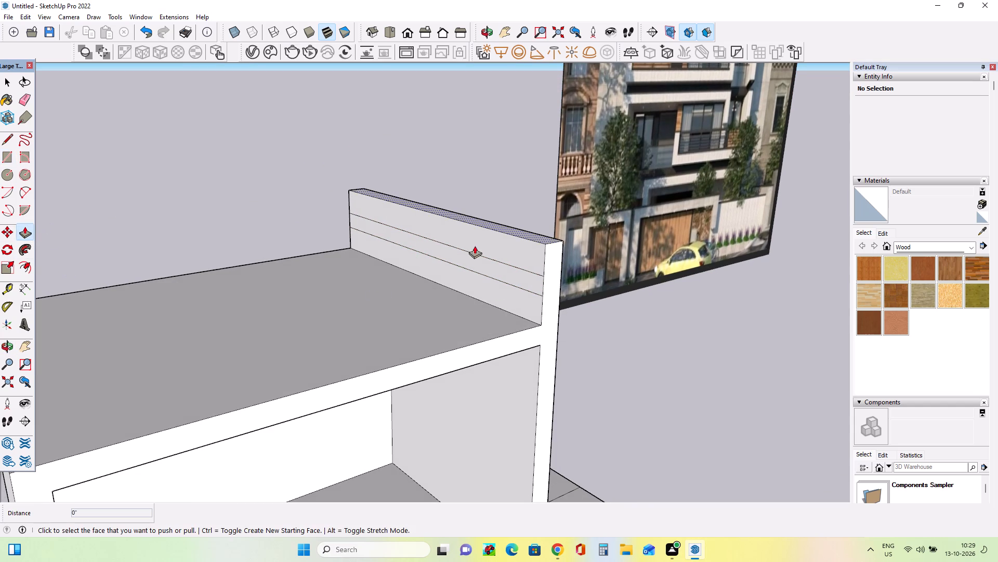
left_click(473, 254)
scroll(310, 302, "down", 3)
middle_click_drag(310, 301, 249, 303)
left_click(67, 319)
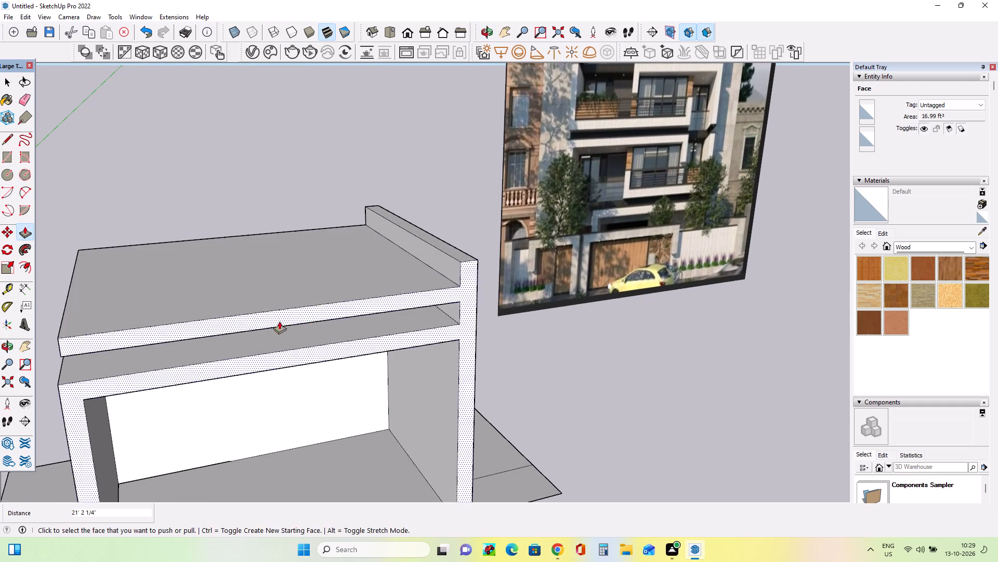
Push the free end face of the upper slab inward by about 3' 10 3/4" toward the raised side wall.
middle_click_drag(341, 321, 327, 300)
middle_click_drag(177, 293, 231, 280)
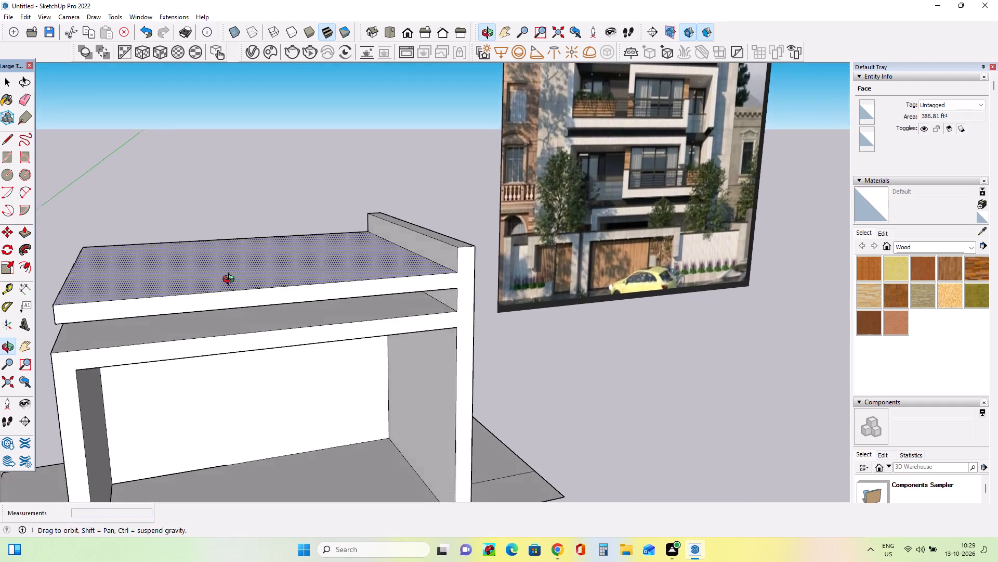
middle_click_drag(231, 280, 319, 263)
left_click(211, 289)
left_click(290, 283)
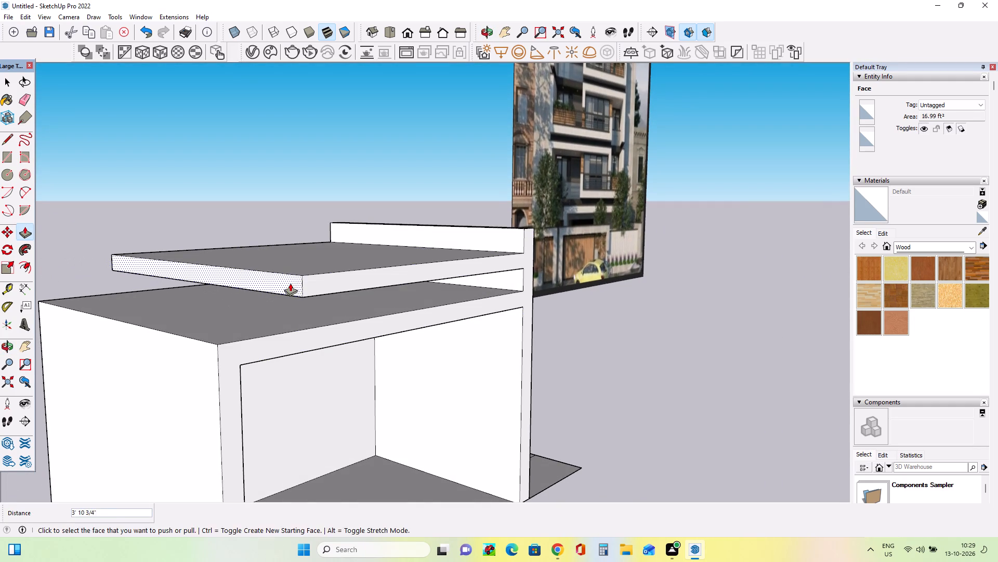
Push the free end face of the upper slab inward by about 11" toward the raised side wall.
middle_click_drag(405, 285, 287, 313)
middle_click_drag(235, 289, 230, 279)
left_click(175, 287)
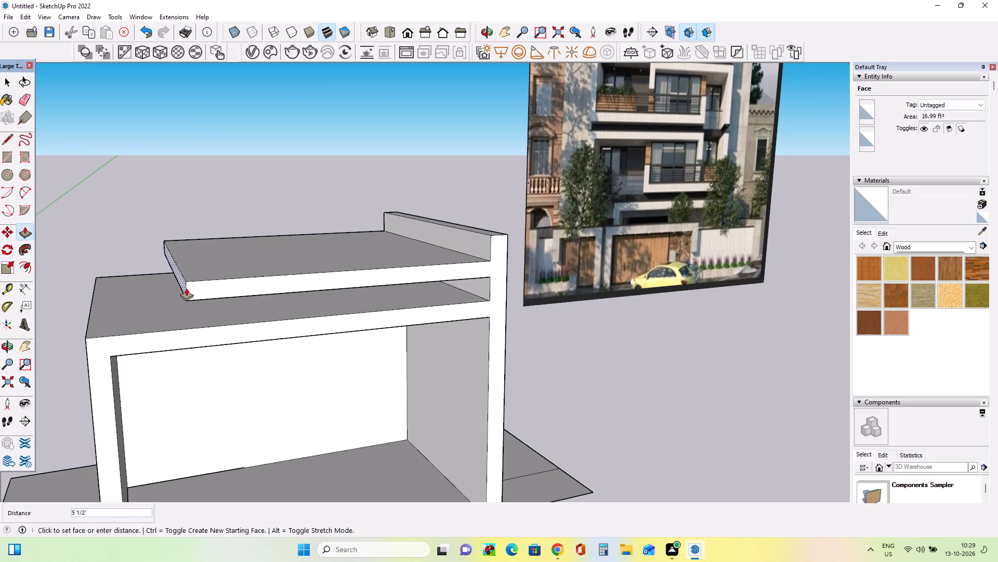
left_click(193, 288)
Push the upper slab's free end face inward again by about 1' 3/4" toward the raised side wall.
scroll(367, 270, "down", 4)
middle_click_drag(369, 278, 269, 259)
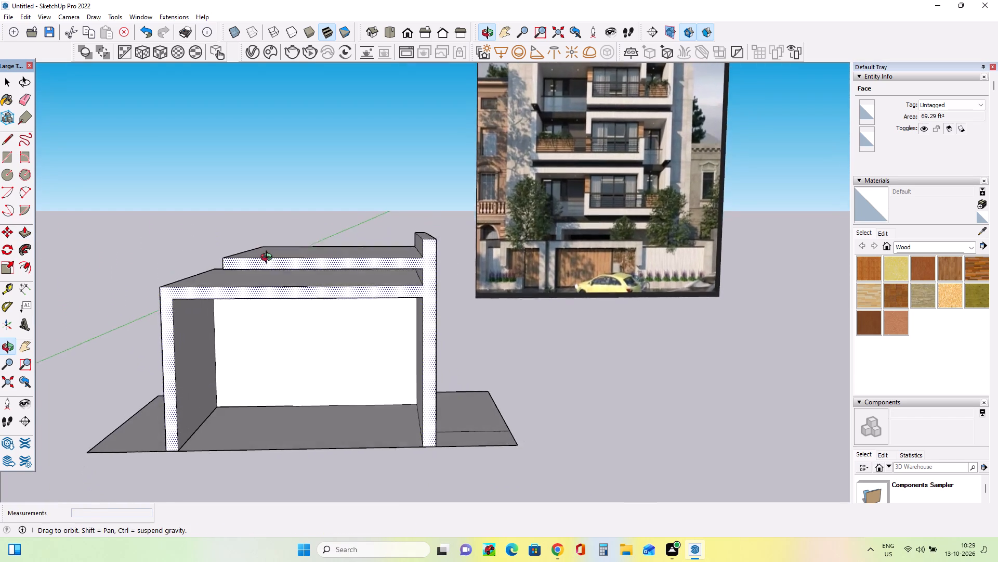
middle_click_drag(269, 259, 317, 292)
scroll(352, 271, "down", 3)
middle_click_drag(317, 264, 329, 246)
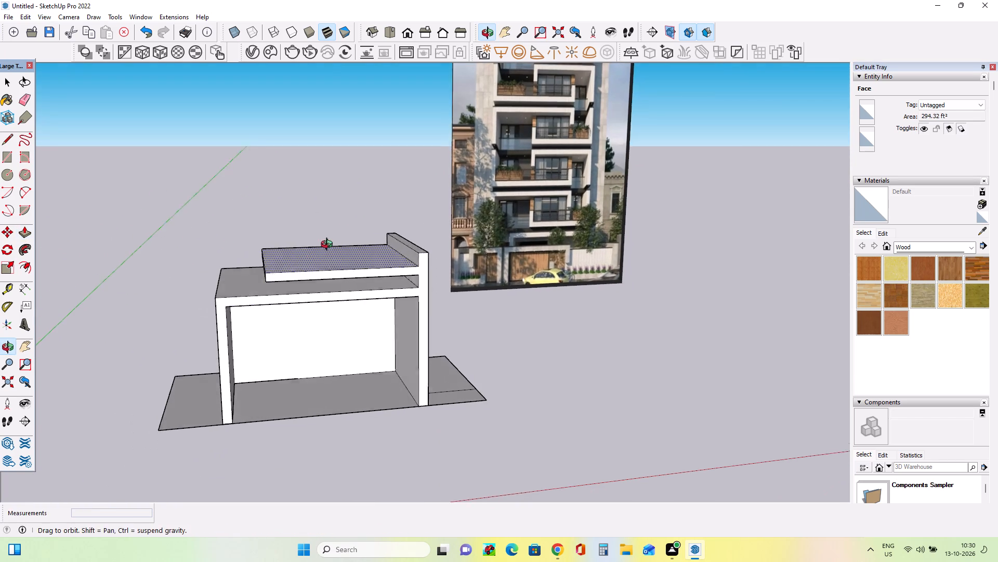
middle_click_drag(329, 246, 339, 239)
middle_click_drag(294, 278, 396, 305)
scroll(299, 287, "up", 5)
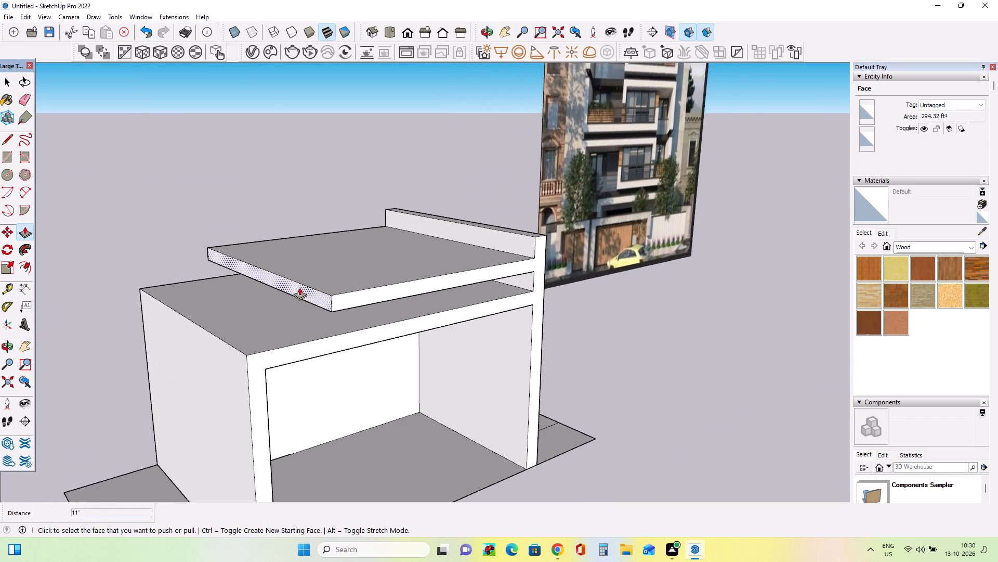
scroll(299, 287, "up", 2)
left_click(310, 295)
left_click(330, 290)
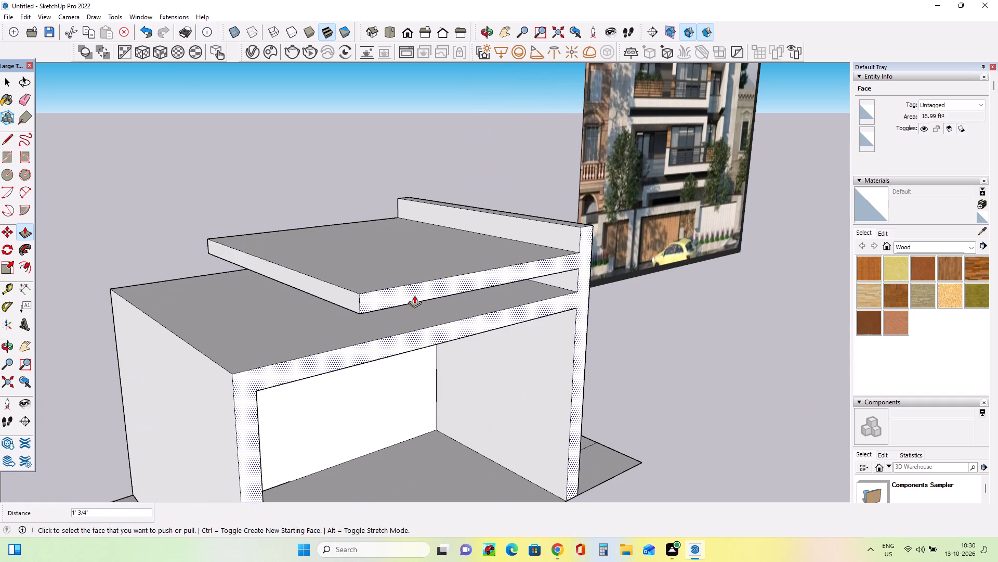
Compare the shortened upper slab with the first-floor balcony and window bay in the reference image.
middle_click_drag(468, 287, 332, 295)
scroll(501, 226, "down", 1)
scroll(425, 247, "down", 3)
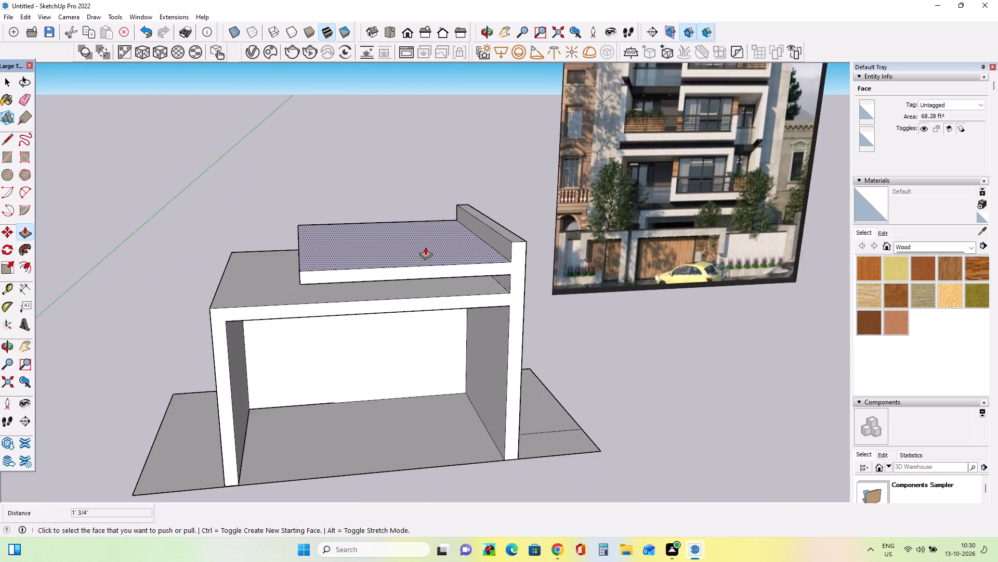
scroll(424, 246, "down", 3)
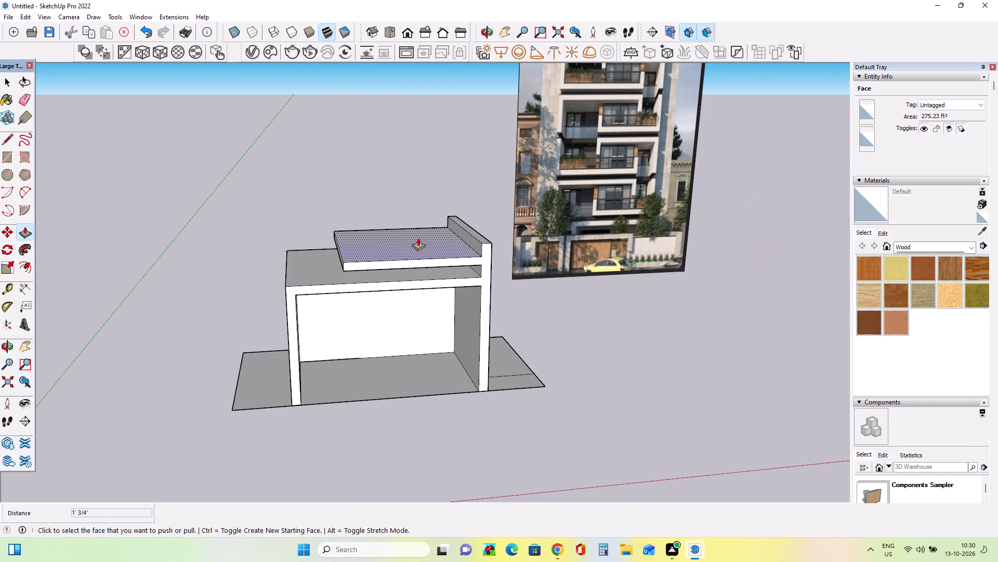
middle_click_drag(418, 238, 421, 262)
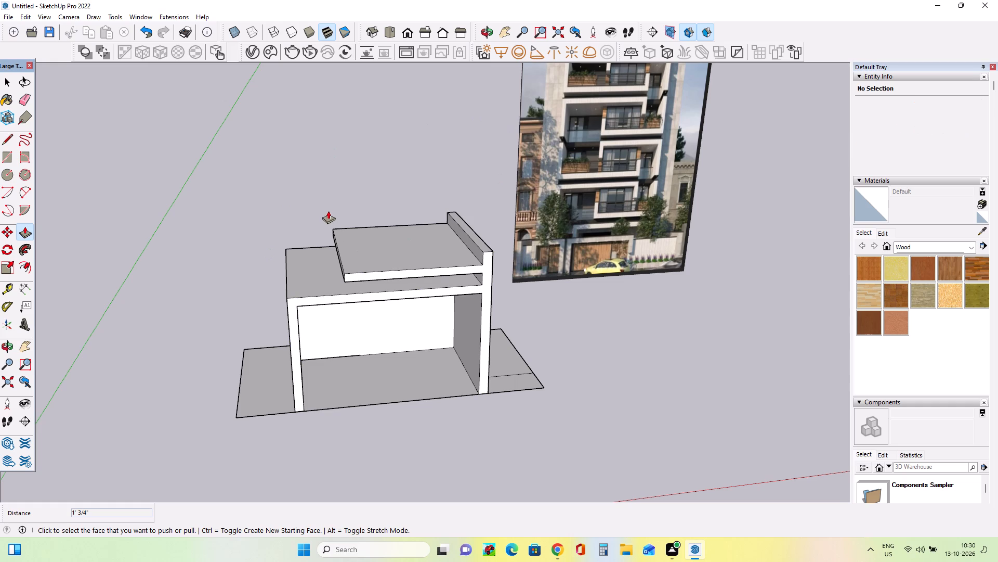
middle_click_drag(330, 272, 334, 306)
middle_click_drag(369, 296, 284, 280)
scroll(622, 223, "up", 3)
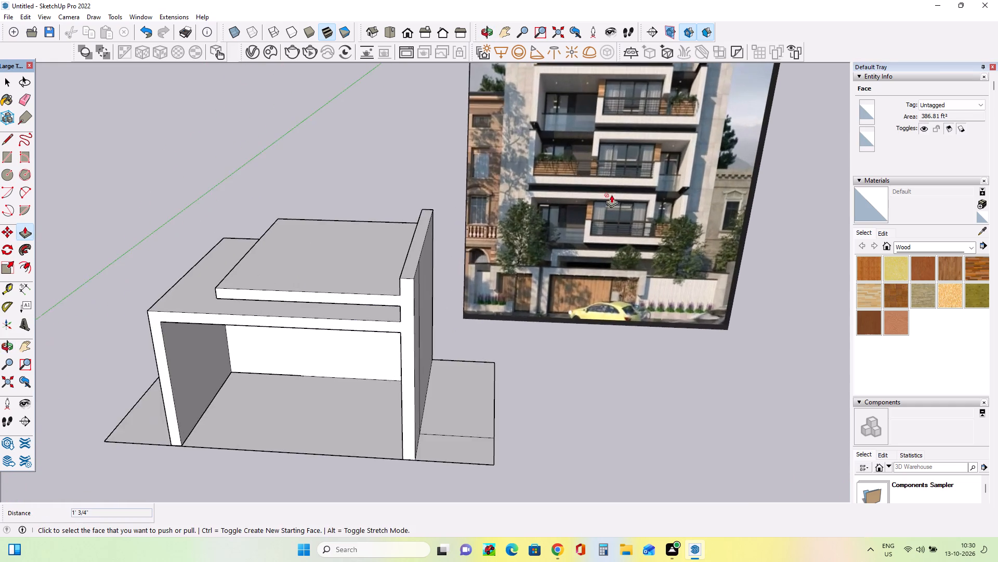
scroll(603, 203, "up", 7)
scroll(601, 208, "down", 1)
scroll(601, 208, "up", 5)
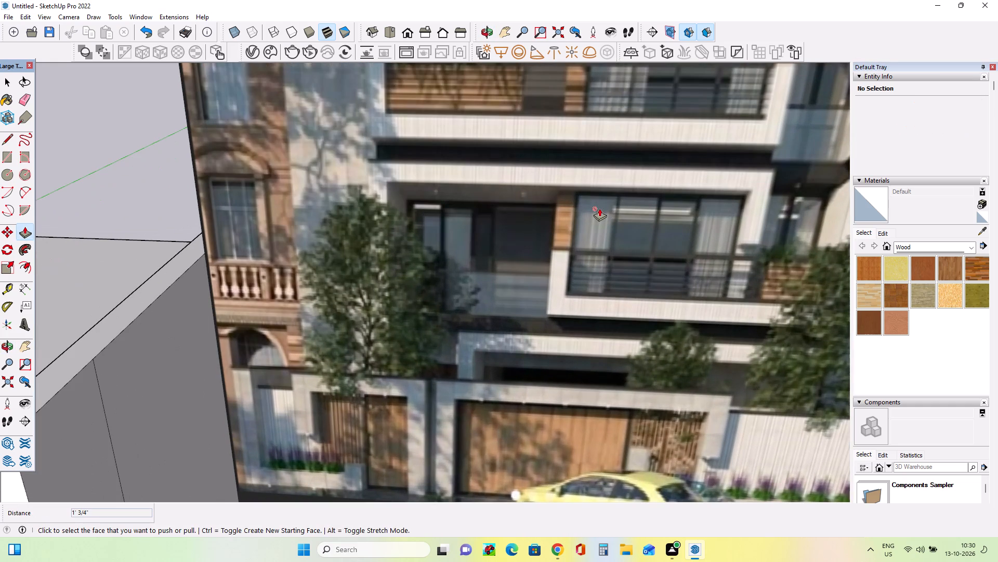
scroll(599, 210, "down", 8)
scroll(587, 215, "up", 4)
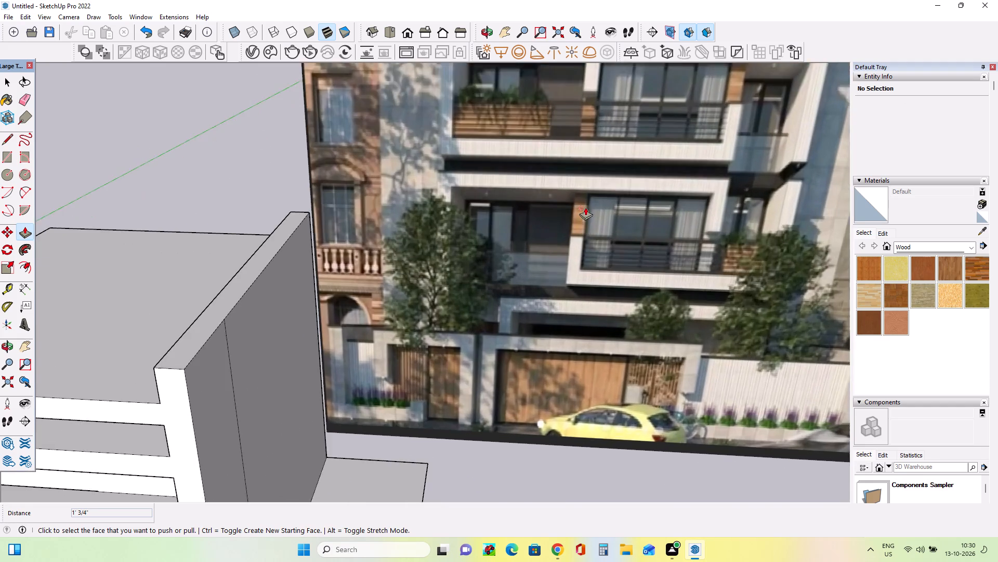
scroll(585, 207, "up", 10)
scroll(585, 207, "down", 9)
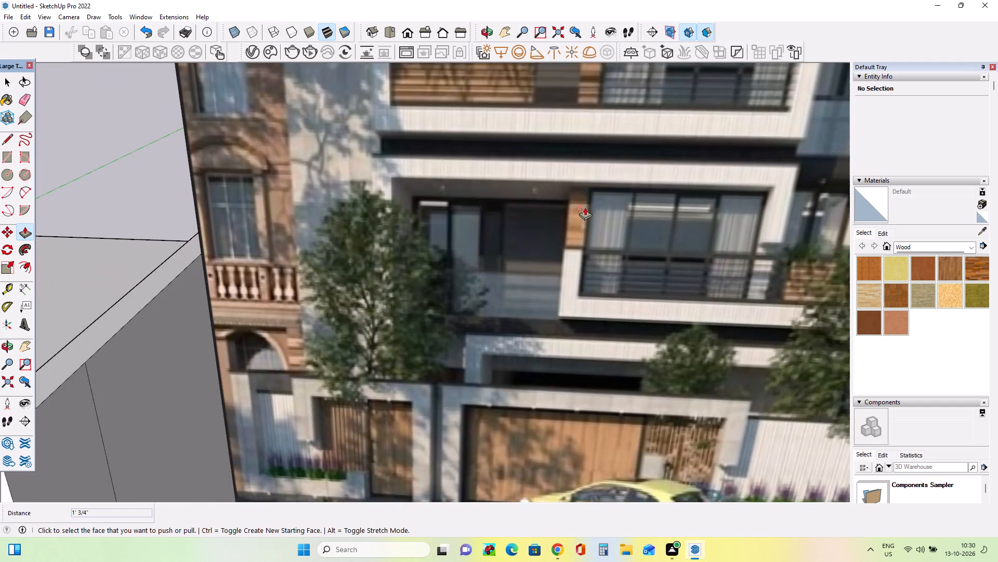
scroll(585, 207, "down", 12)
Draw a narrow rectangular strip 17' 11 11/16" long on the upper slab's top face along its free end.
middle_click_drag(584, 207, 689, 154)
scroll(357, 213, "up", 4)
middle_click_drag(357, 213, 361, 226)
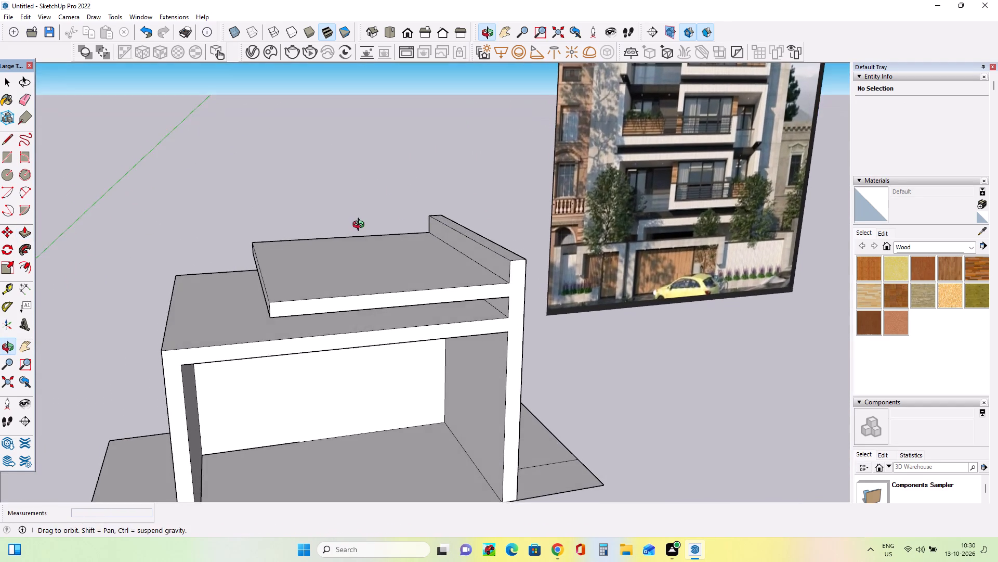
middle_click_drag(361, 226, 377, 275)
left_click(11, 150)
left_click(10, 158)
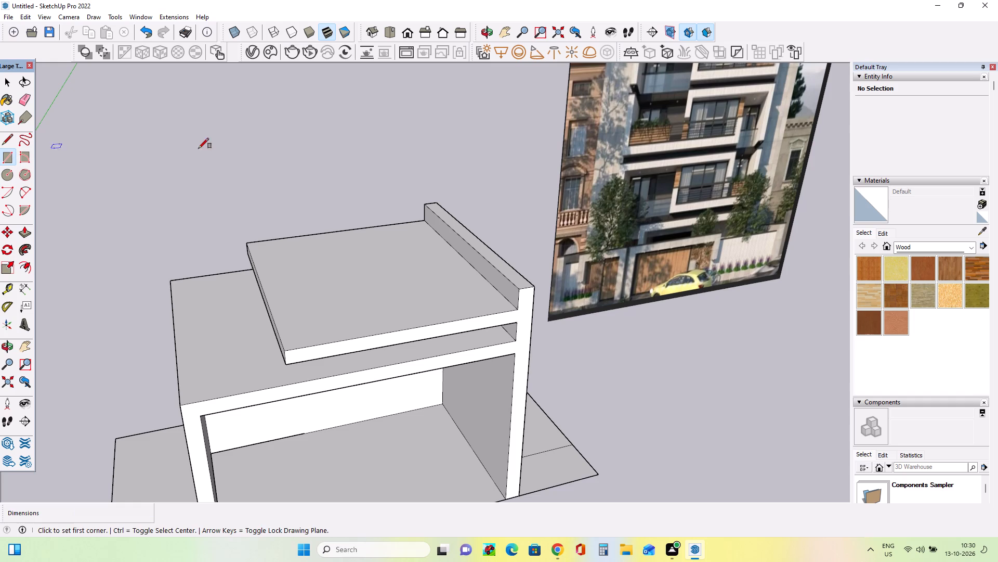
left_click(249, 242)
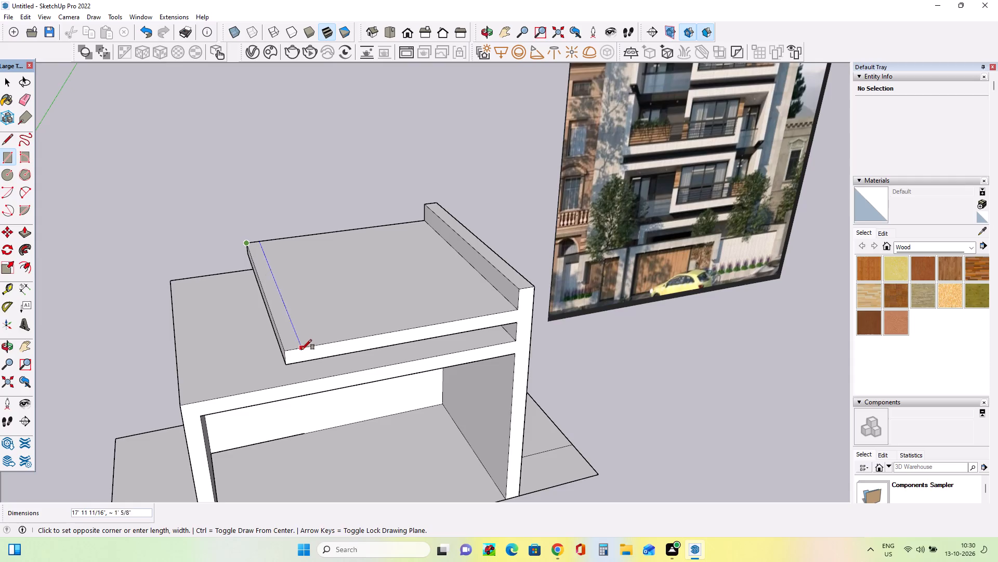
left_click(298, 348)
Push/Pull the end strip up by about 5' 1/4" to form an upright wall at the upper slab's free end.
middle_click_drag(358, 333, 292, 321)
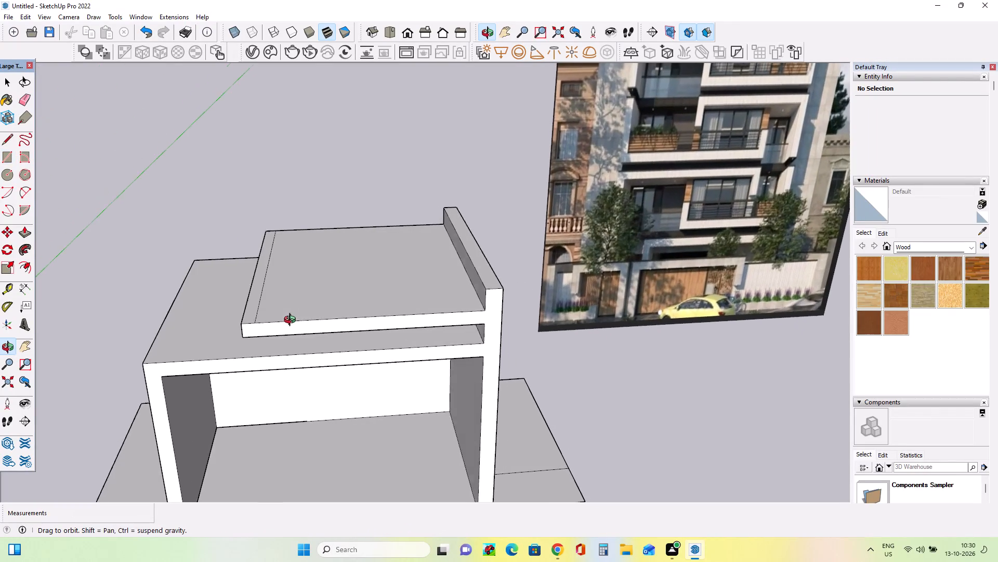
middle_click_drag(292, 321, 292, 321)
scroll(295, 321, "down", 3)
middle_click_drag(300, 320, 353, 314)
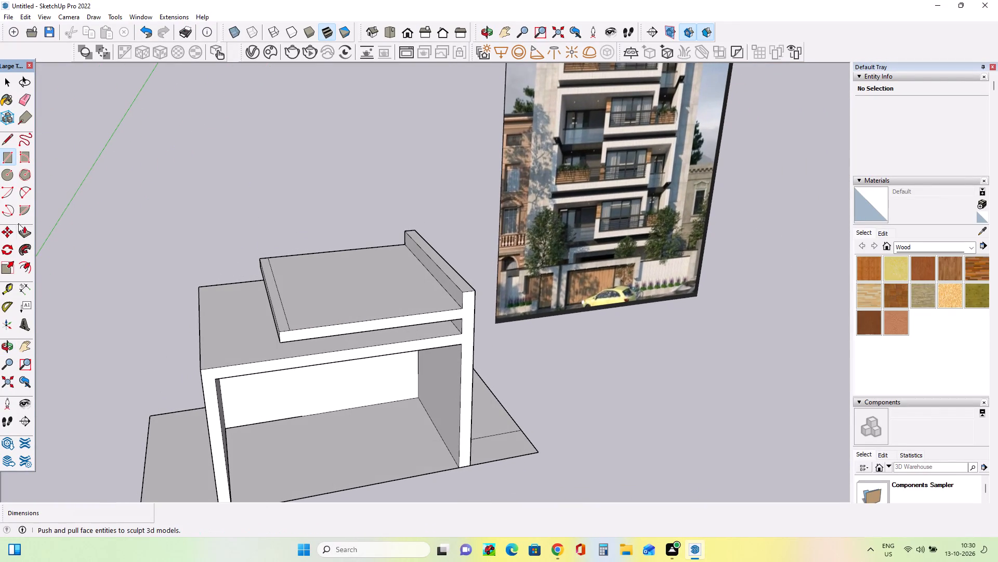
left_click(29, 235)
left_click(286, 326)
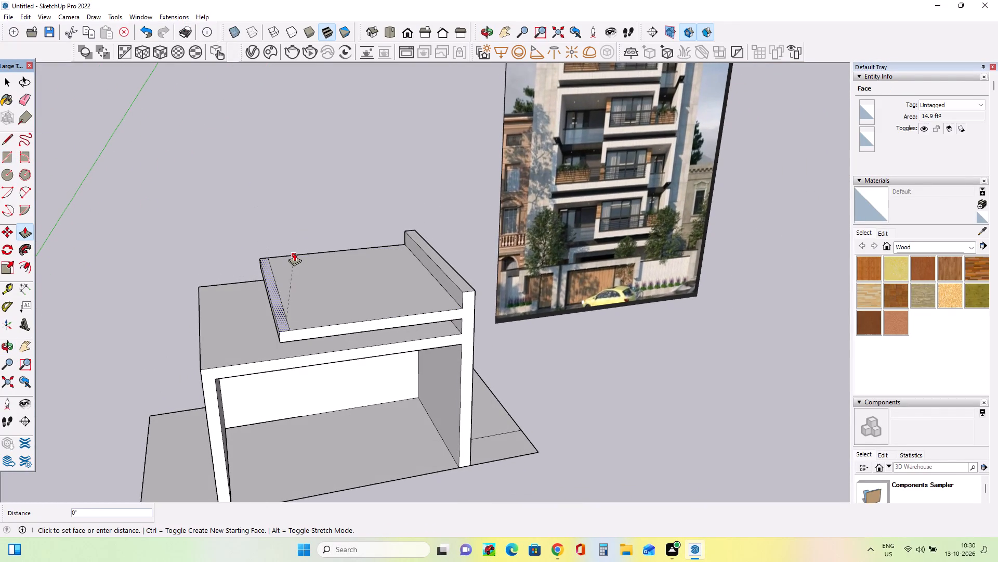
left_click(294, 253)
left_click(281, 315)
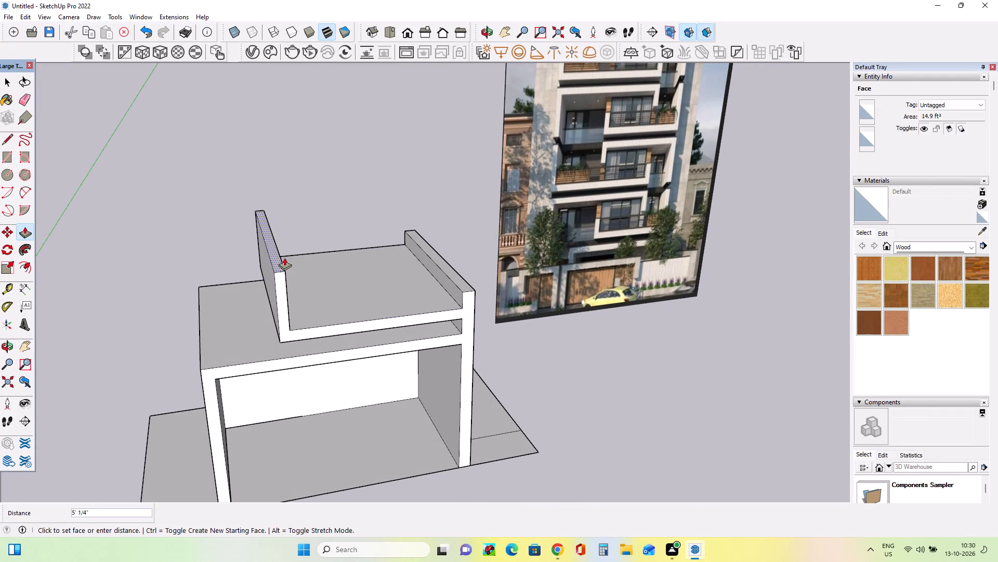
left_click(284, 258)
Compare the upper slab and its end wall with the first-floor window bay and side balcony in the reference image.
middle_click_drag(347, 305, 307, 248)
middle_click_drag(335, 277, 346, 292)
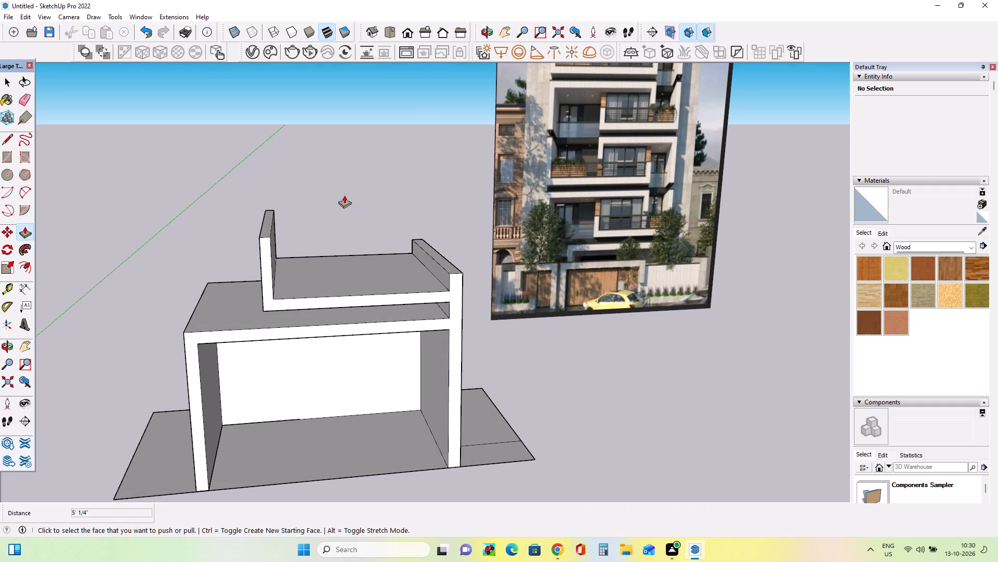
middle_click_drag(351, 257, 369, 269)
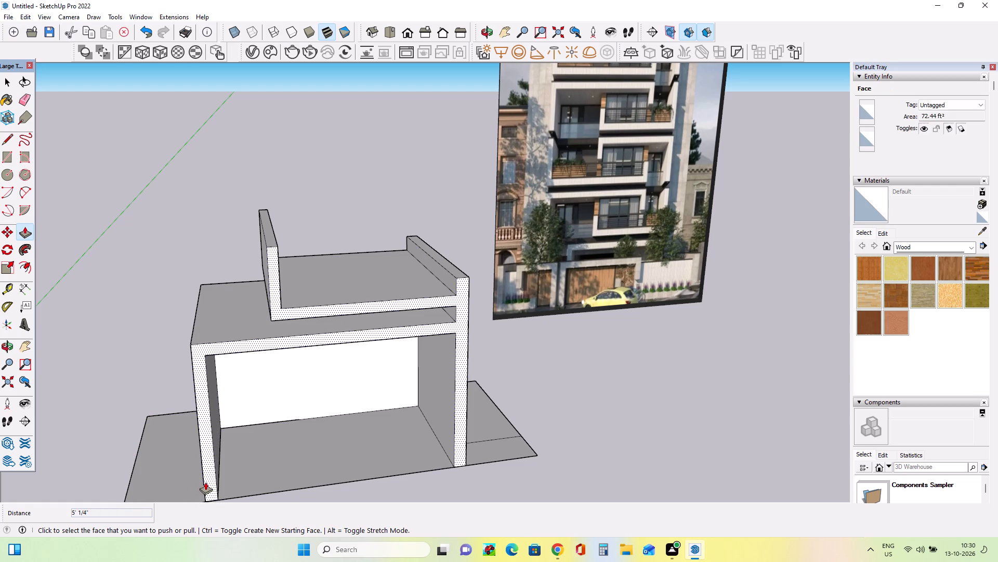
middle_click_drag(247, 412, 202, 411)
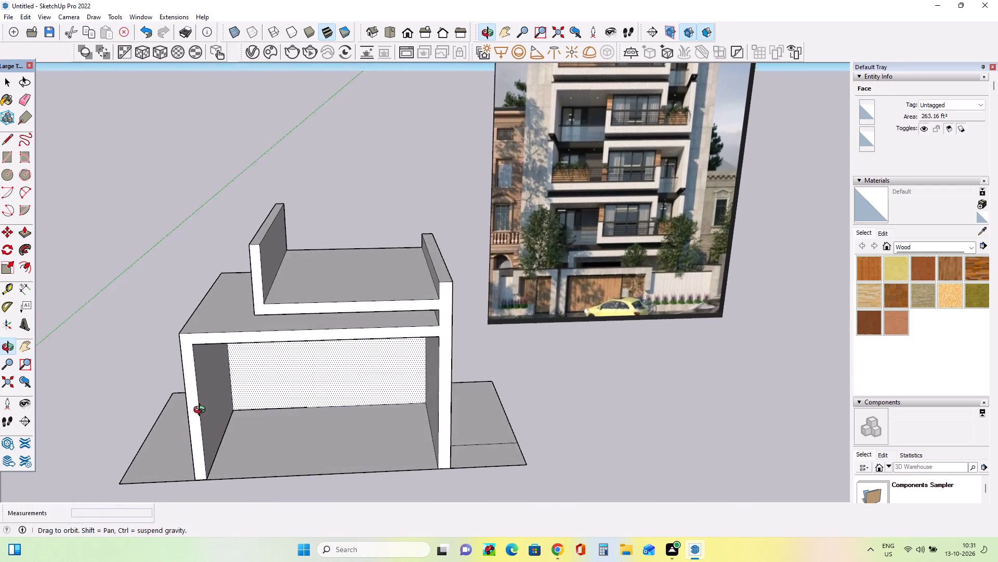
middle_click_drag(202, 411, 203, 408)
middle_click_drag(348, 374, 399, 378)
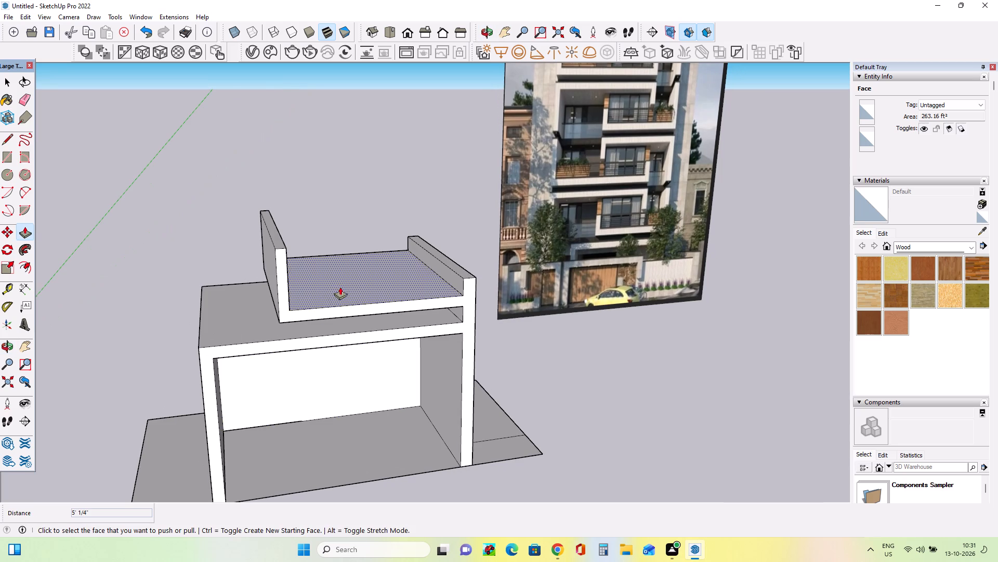
scroll(418, 279, "up", 2)
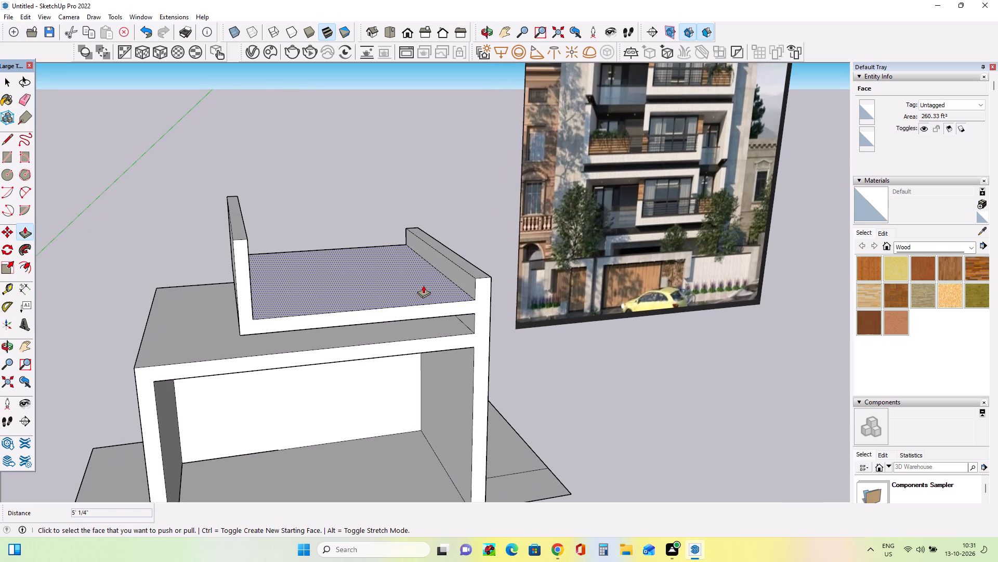
middle_click_drag(424, 285, 421, 297)
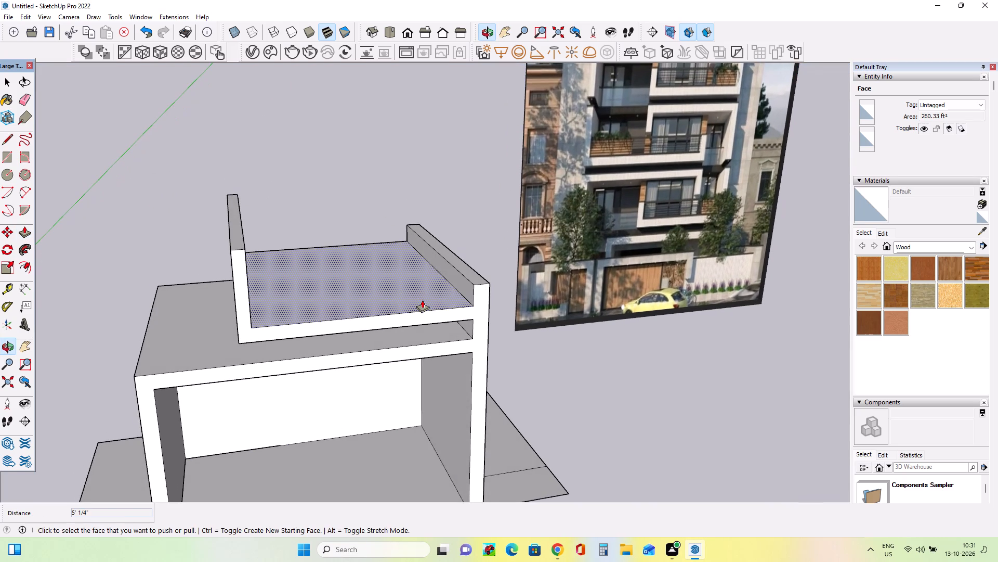
middle_click(421, 302)
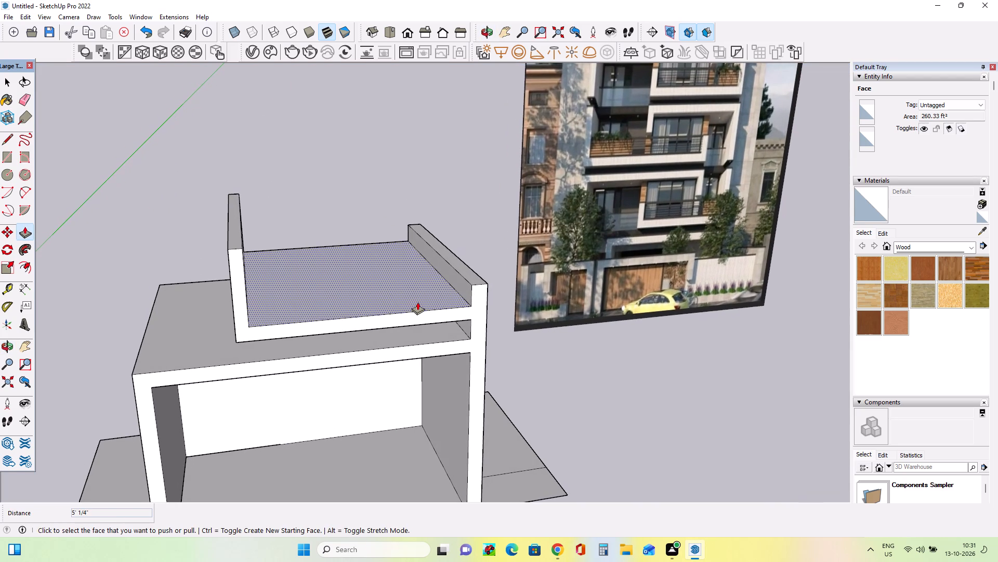
scroll(708, 180, "up", 12)
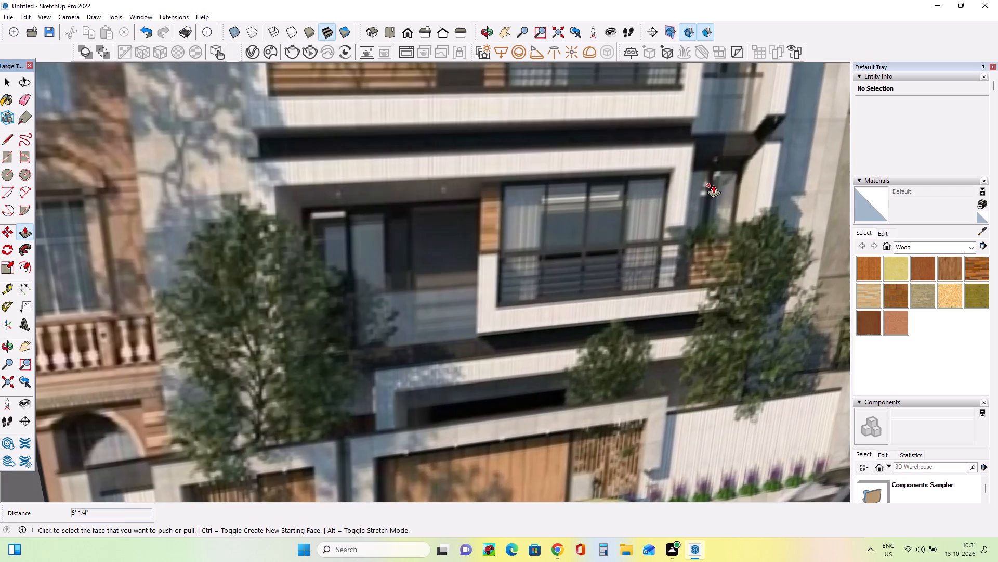
scroll(713, 185, "down", 13)
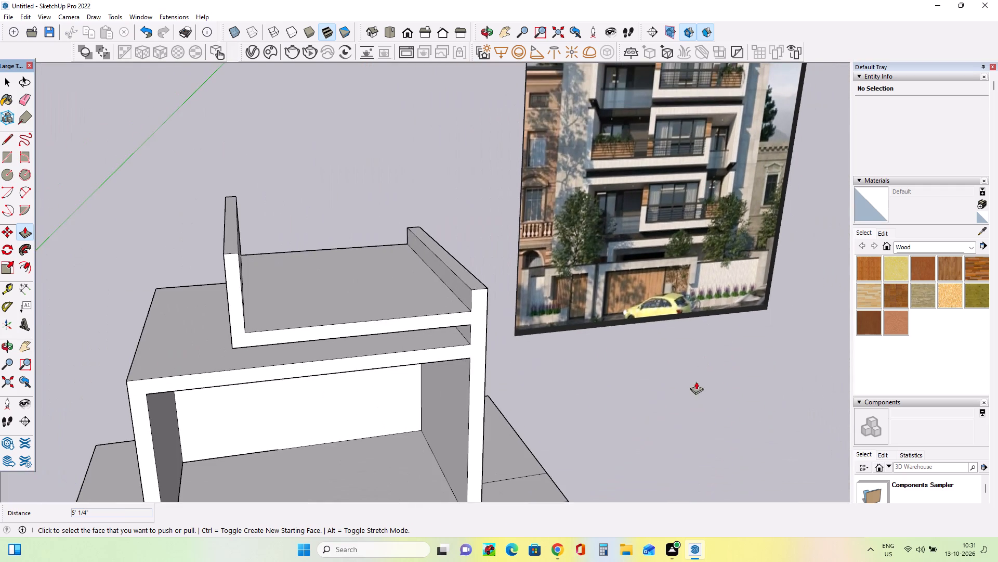
middle_click_drag(619, 388, 576, 368)
middle_click_drag(316, 330, 335, 355)
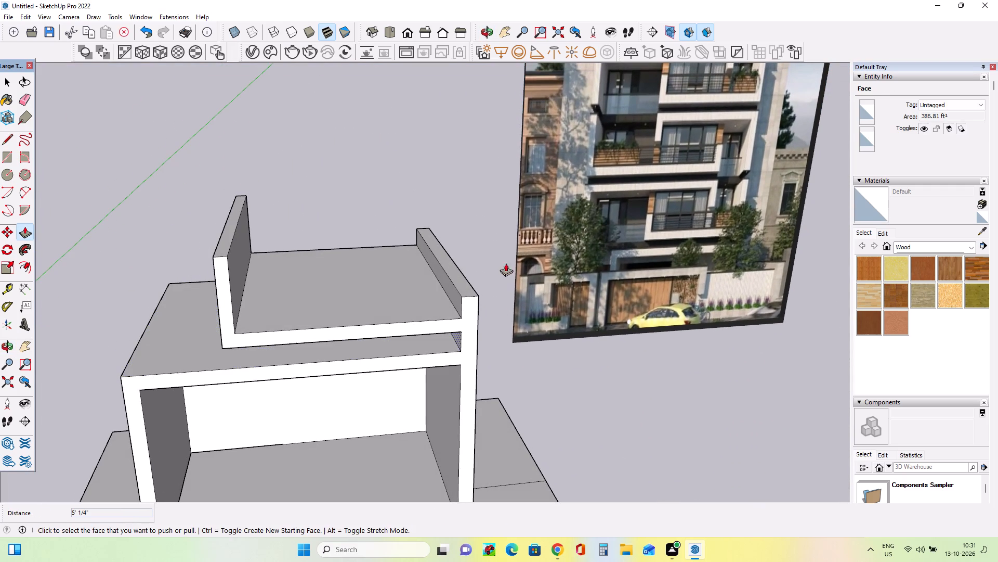
Draw a strip about 8 15/16" wide and 17' 11 11/16" long across the upper slab's top, set in from the raised side wall.
left_click(4, 161)
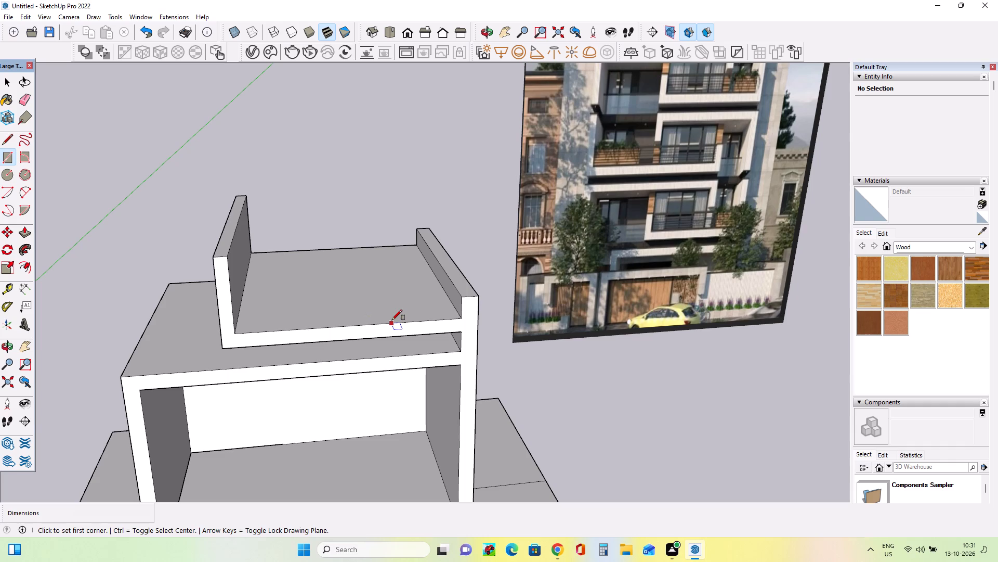
left_click(392, 320)
left_click(374, 245)
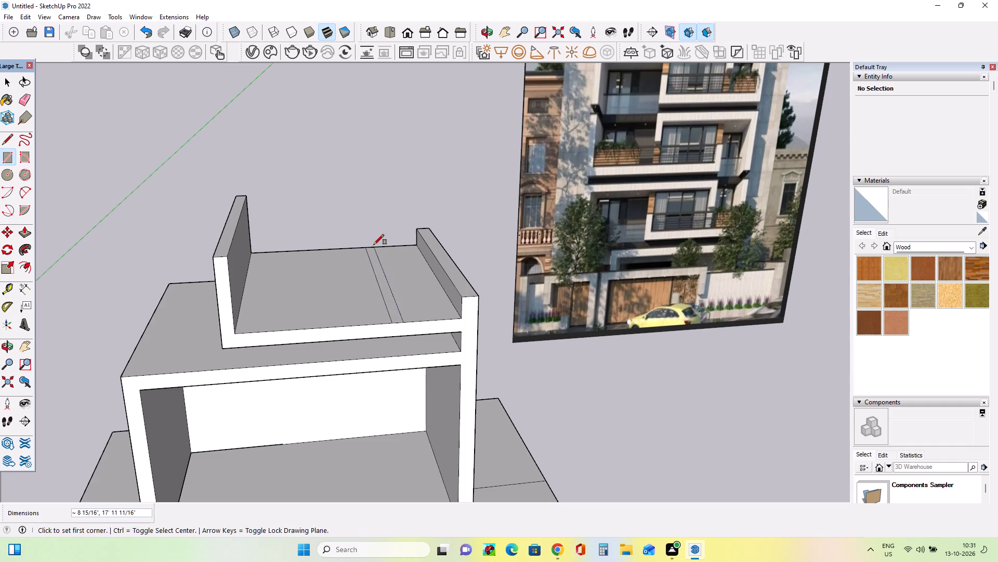
Push/Pull the inner strip up by about 8' 11 1/8" to form an intermediate wall on the upper slab.
middle_click_drag(410, 343, 402, 314)
middle_click_drag(406, 320, 415, 332)
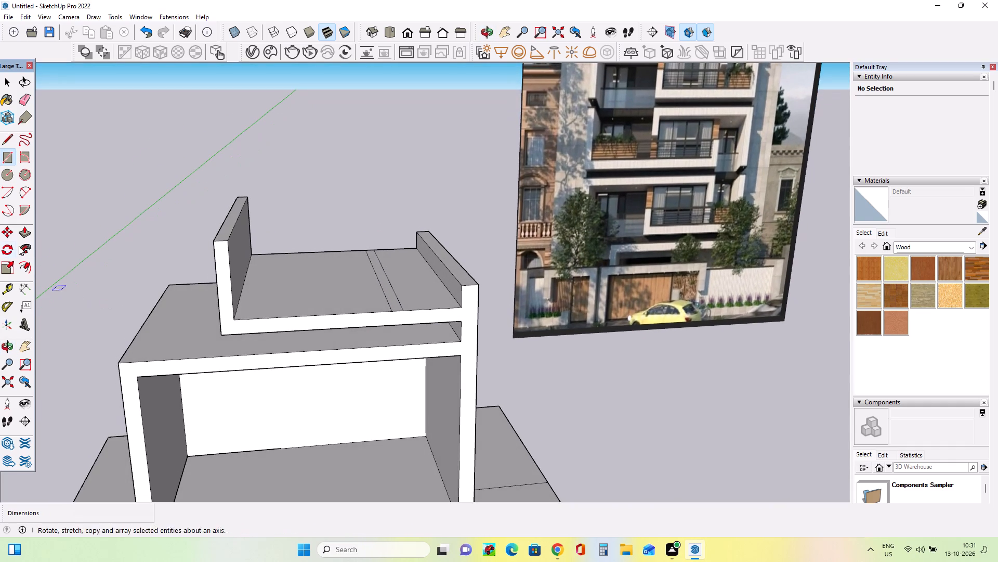
left_click(19, 234)
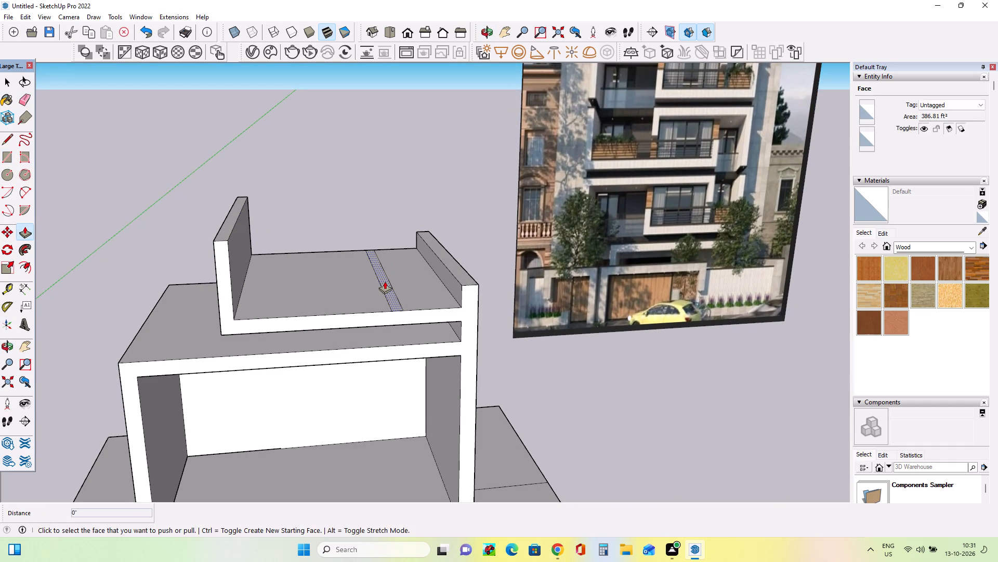
left_click(385, 280)
left_click(351, 160)
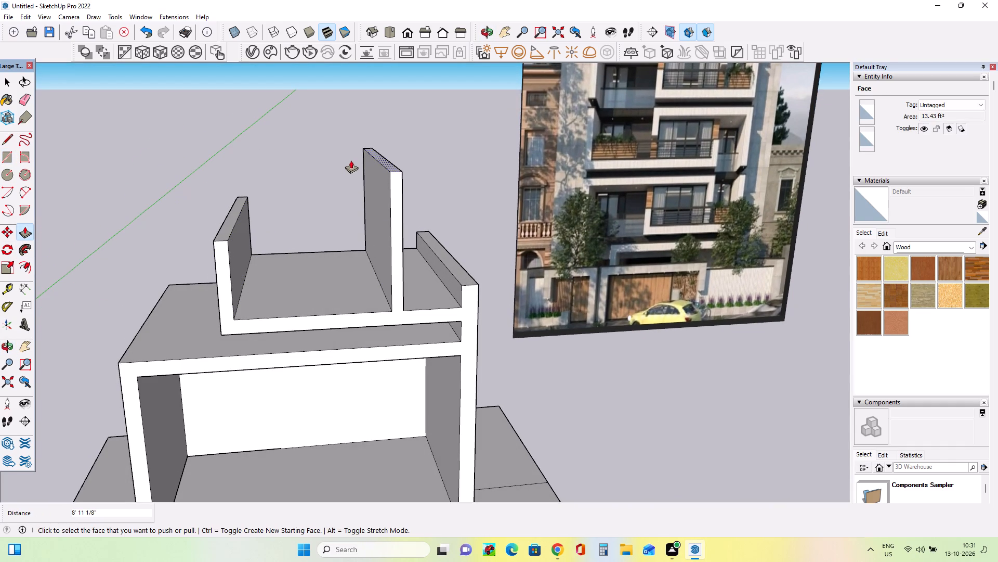
middle_click_drag(376, 182, 398, 165)
scroll(402, 184, "down", 3)
middle_click_drag(361, 171, 397, 198)
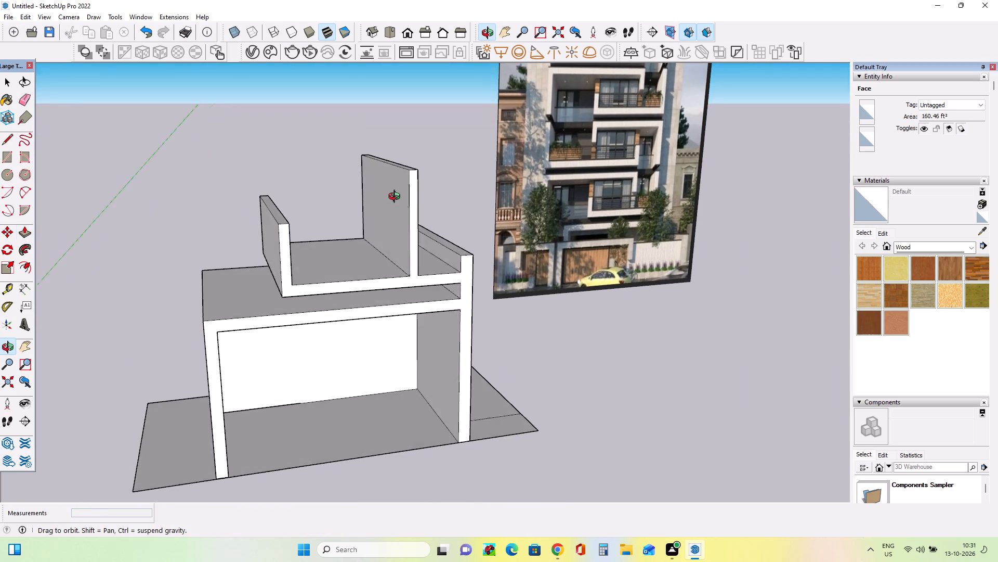
Push/Pull the top of the end wall at the upper slab's free end up by about 2' 7 3/8".
middle_click_drag(397, 198, 427, 200)
middle_click_drag(422, 229, 307, 231)
middle_click(307, 231)
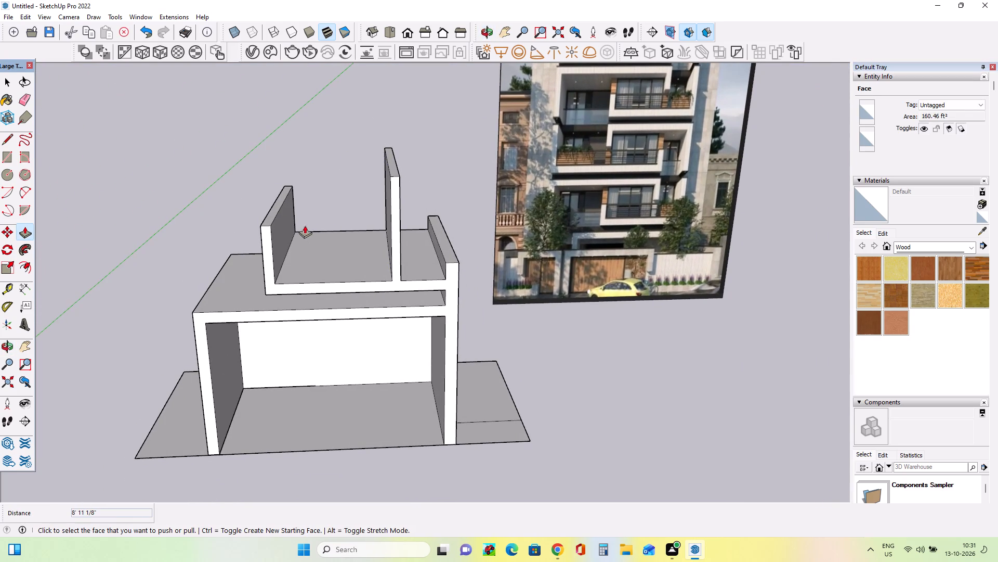
middle_click_drag(281, 211, 293, 215)
left_click(277, 208)
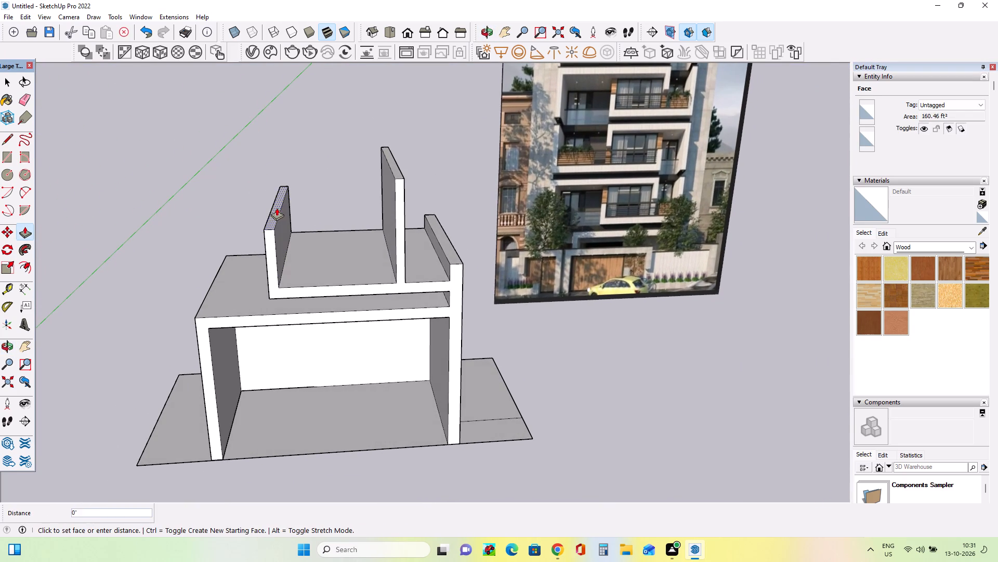
left_click(373, 178)
Push/Pull the top of the intermediate wall up by about 1' 9".
middle_click_drag(389, 254, 422, 189)
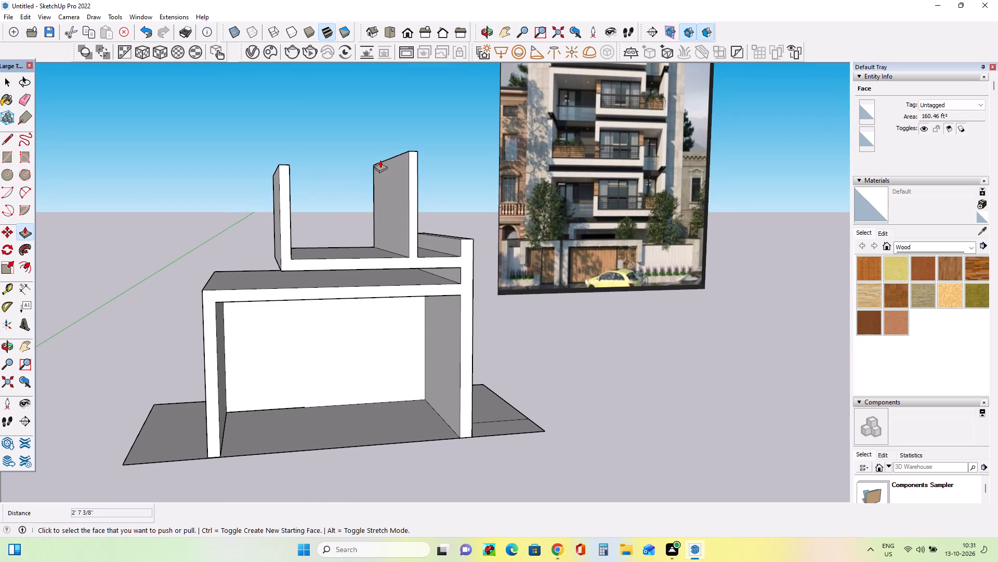
scroll(331, 231, "down", 8)
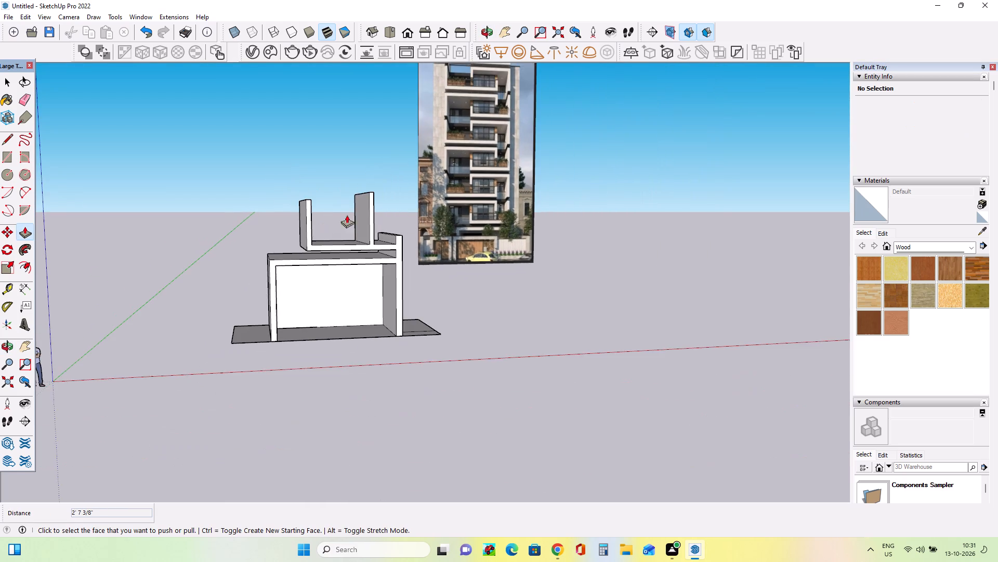
middle_click_drag(373, 176, 401, 287)
left_click(369, 209)
left_click(369, 199)
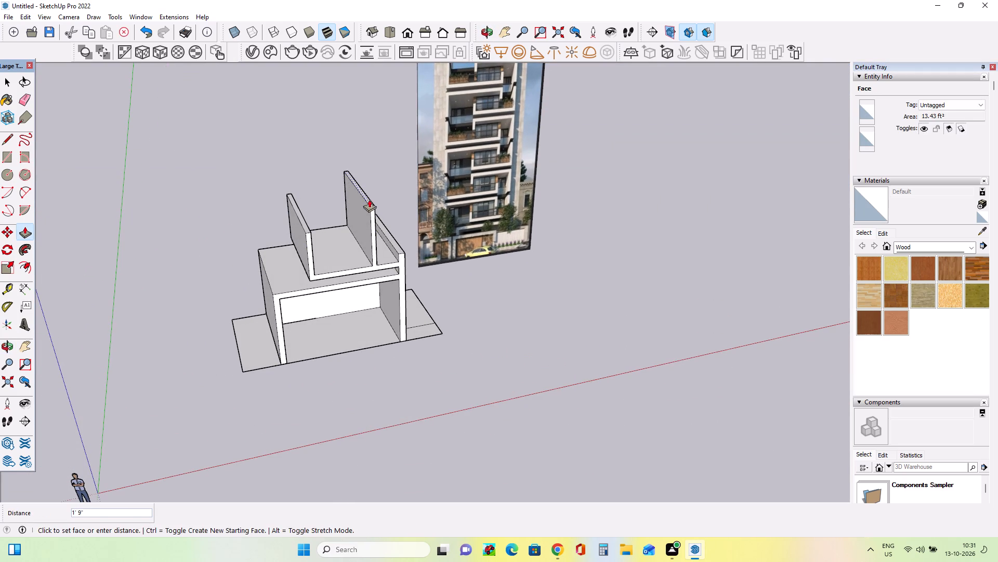
Draw a rectangle about 17' 11 11/16" by 1' 8" along the top edge of the intermediate wall's inner face.
middle_click_drag(292, 221, 364, 211)
scroll(364, 211, "up", 4)
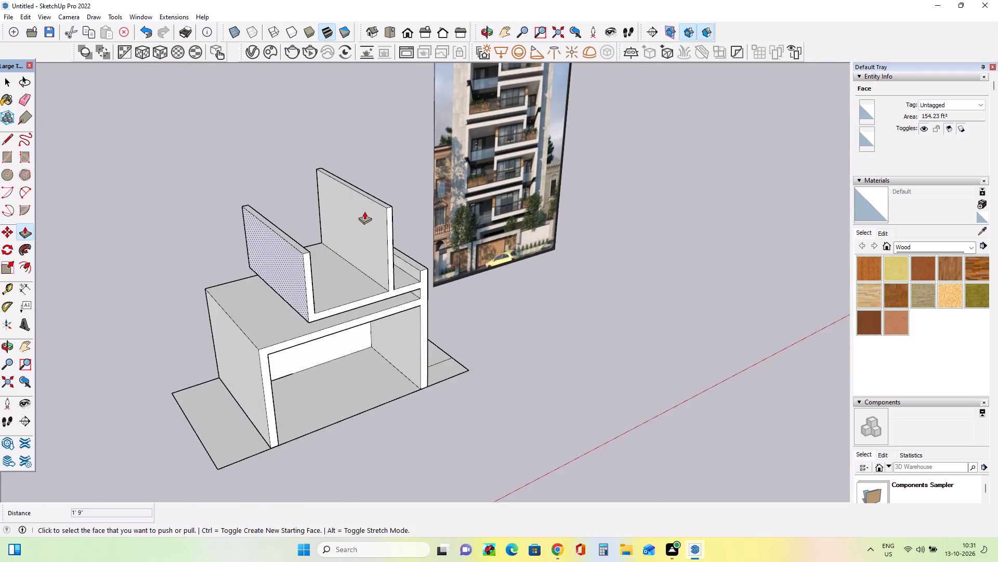
scroll(364, 211, "up", 2)
left_click(9, 152)
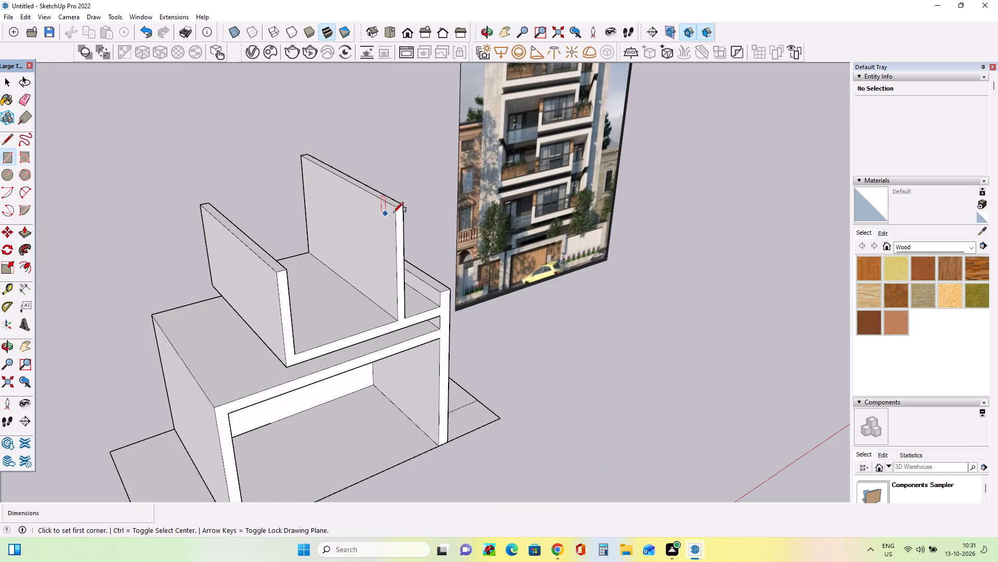
left_click(388, 208)
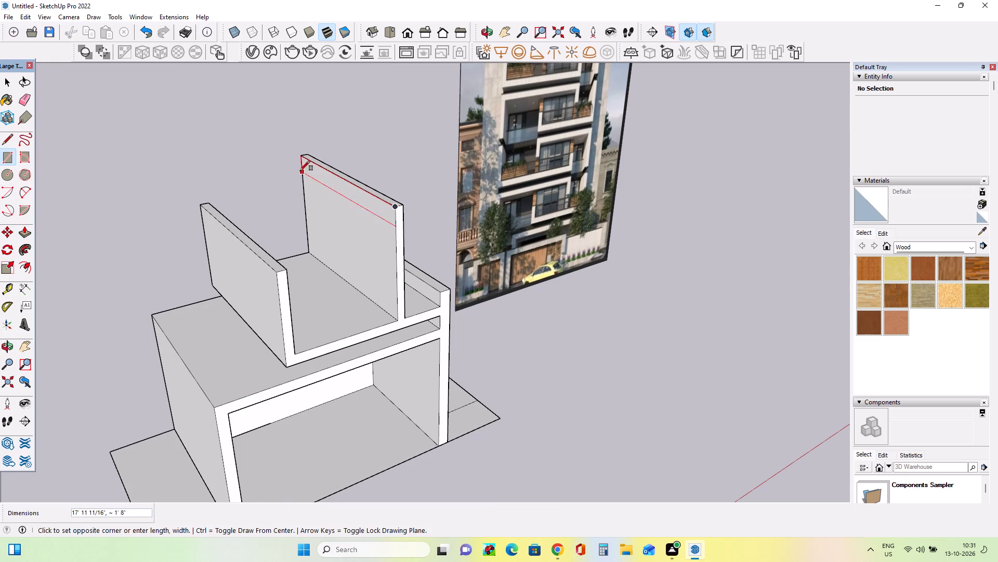
left_click(300, 171)
middle_click_drag(352, 280, 375, 280)
Push/Pull the top strip out by about 11' 2 15/16" past the end wall to form the first-floor roof slab.
left_click(21, 236)
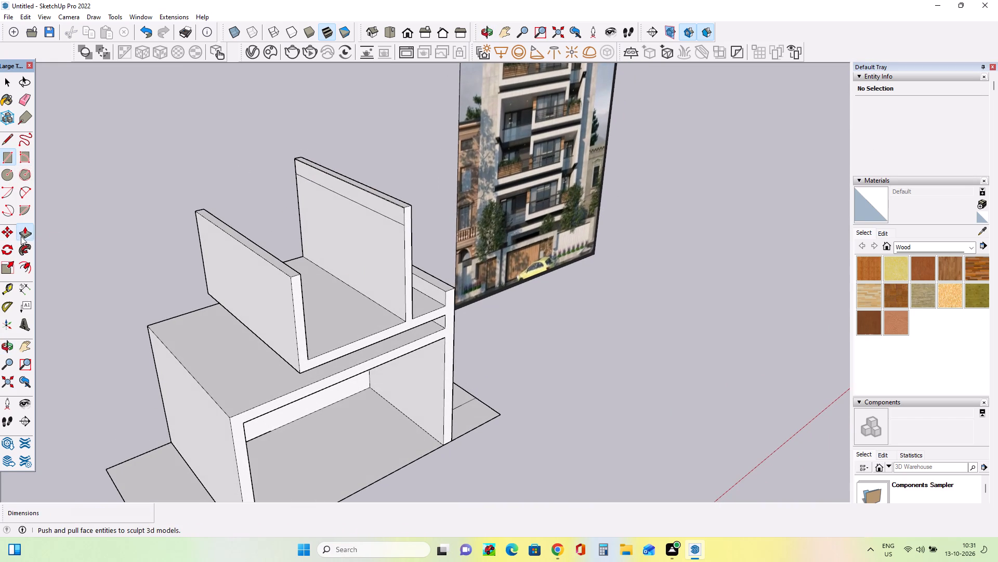
left_click(355, 195)
left_click(239, 226)
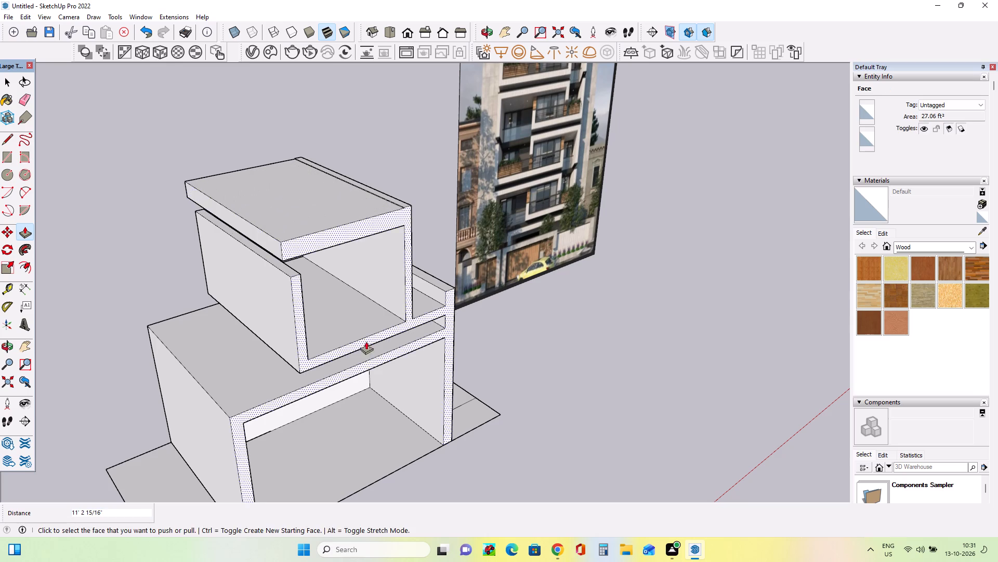
Push/Pull the roof slab's underside up by about 7 5/8" to thin the slab.
middle_click_drag(366, 338, 338, 189)
left_click(338, 184)
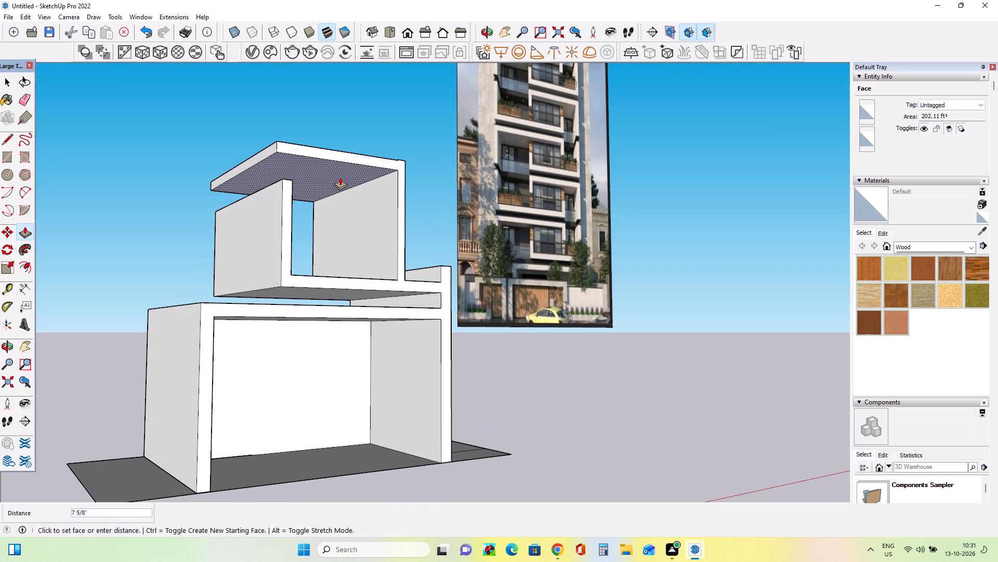
left_click(340, 177)
Compare the box frame of the upper slab, walls and roof with the first-floor window bay in the reference image.
middle_click_drag(339, 270, 278, 386)
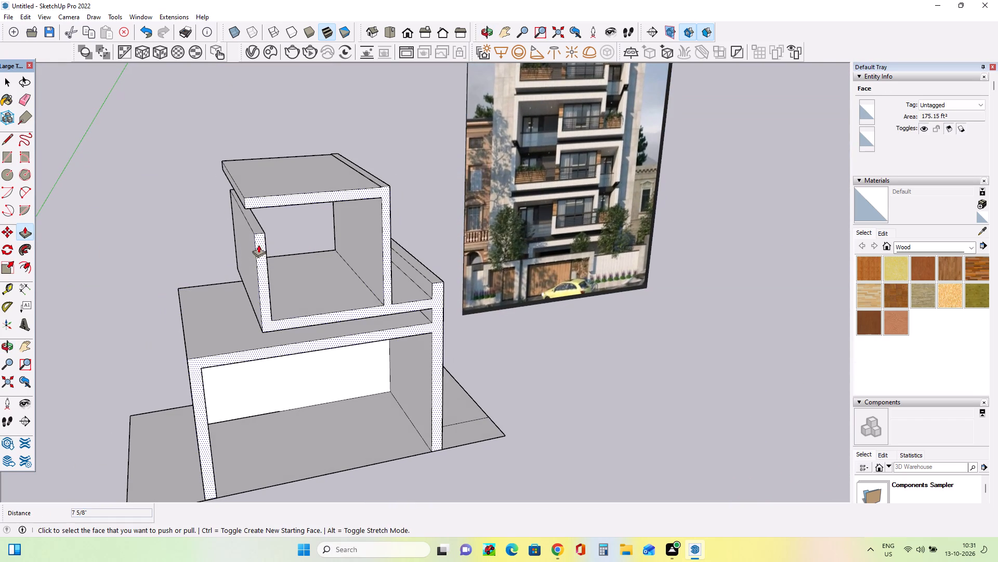
scroll(558, 180, "up", 6)
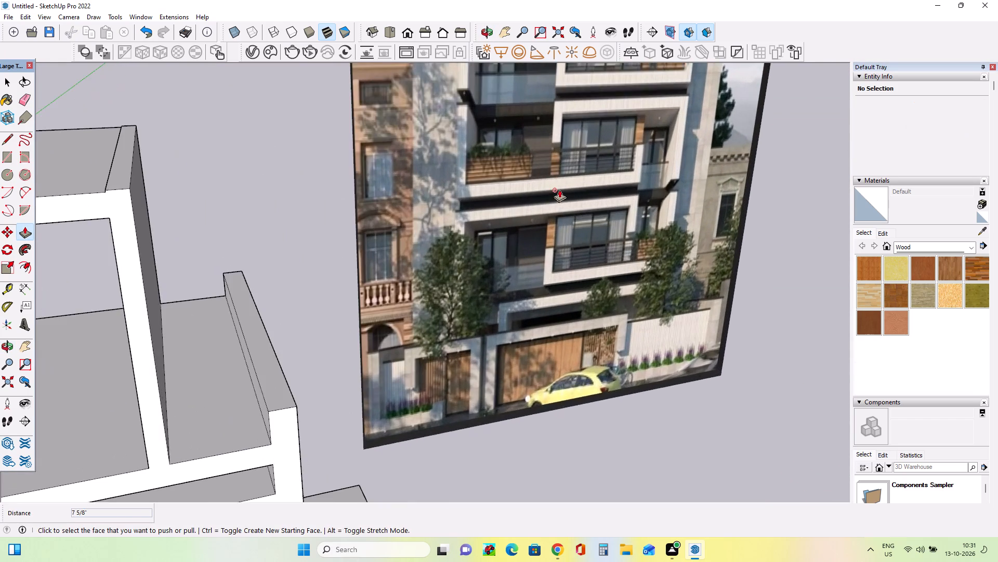
scroll(559, 189, "up", 3)
scroll(566, 199, "down", 1)
scroll(566, 199, "up", 1)
scroll(566, 199, "down", 7)
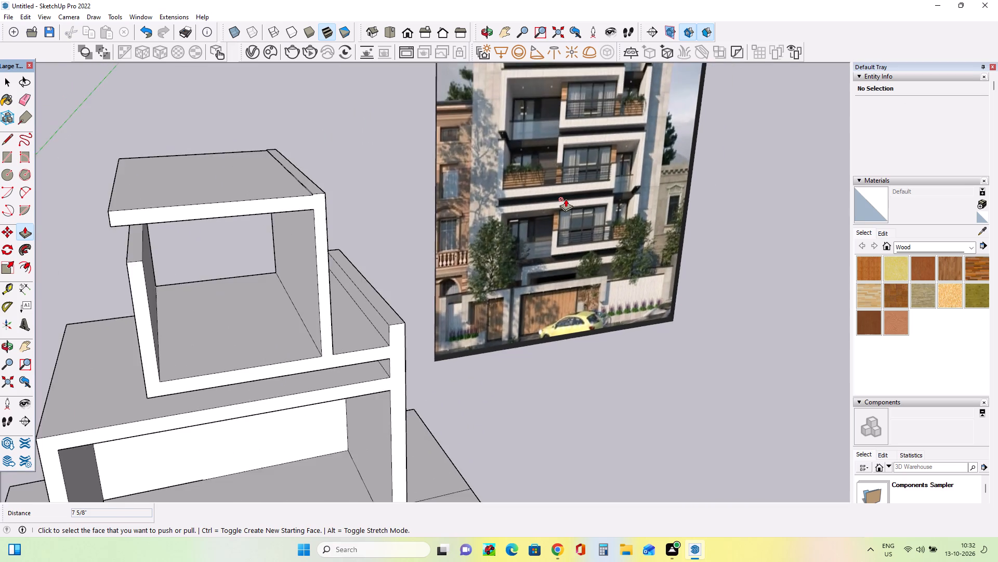
scroll(566, 199, "down", 4)
middle_click_drag(343, 313, 339, 303)
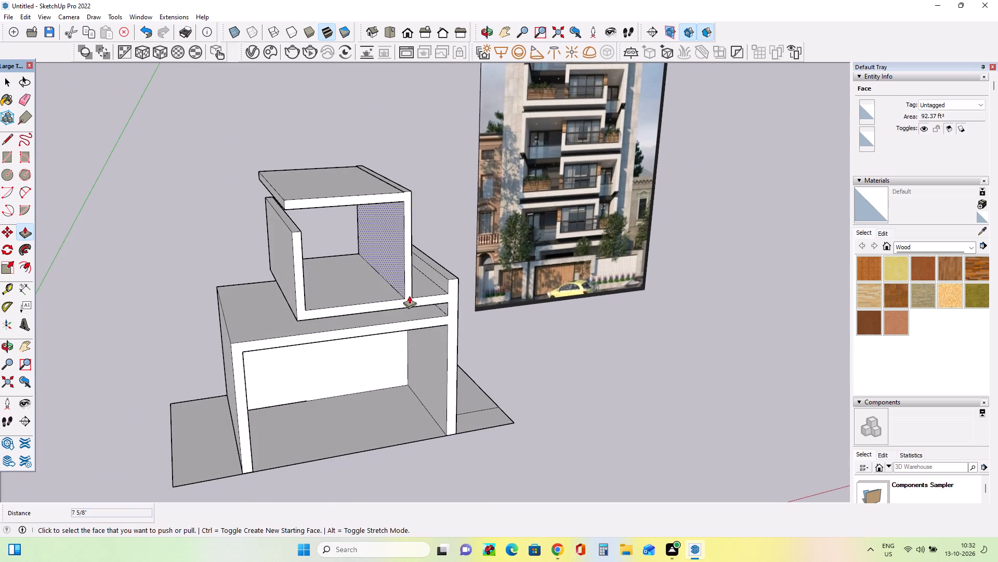
scroll(409, 296, "up", 3)
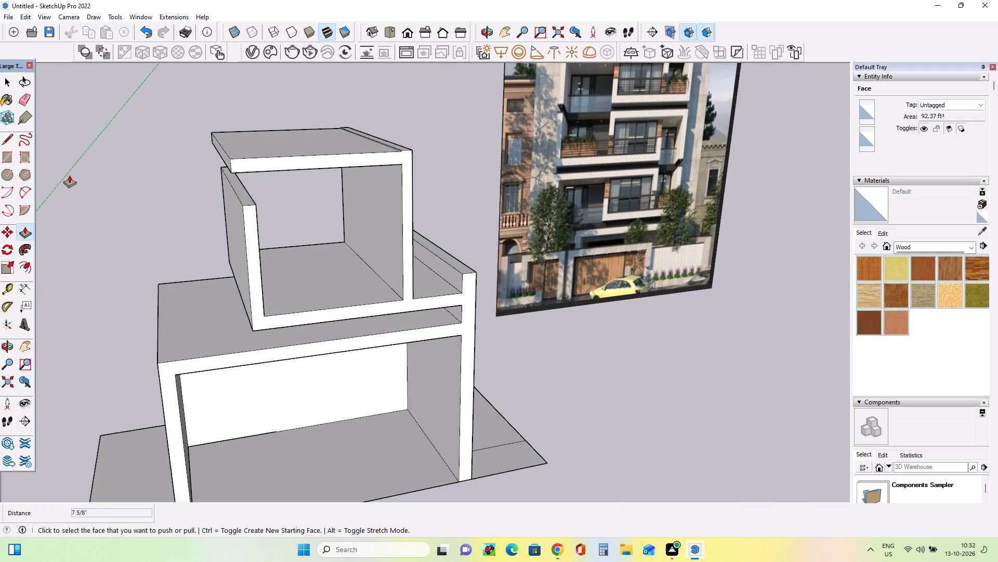
scroll(621, 202, "up", 2)
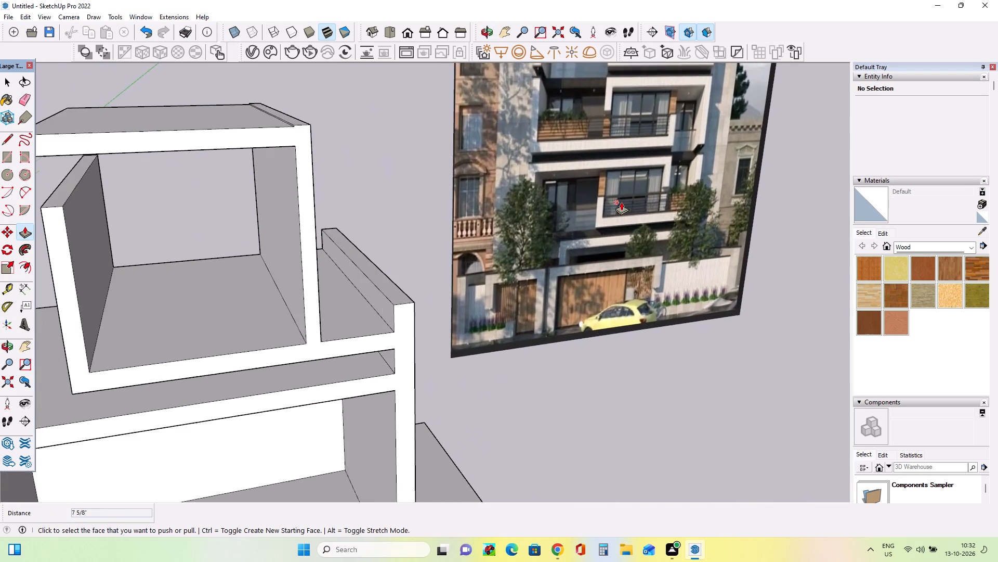
scroll(621, 202, "up", 6)
scroll(621, 202, "down", 6)
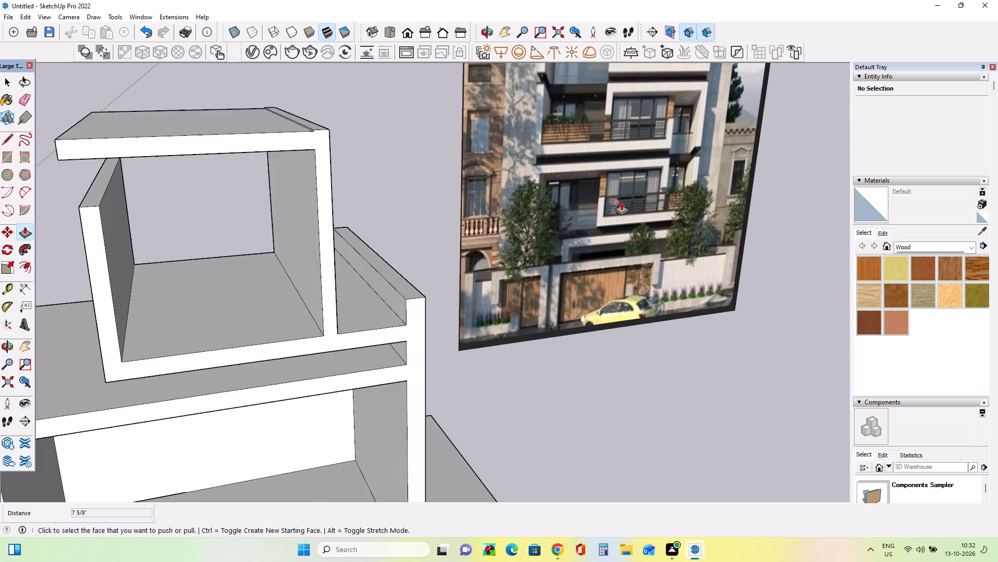
scroll(621, 202, "down", 3)
left_click(370, 161)
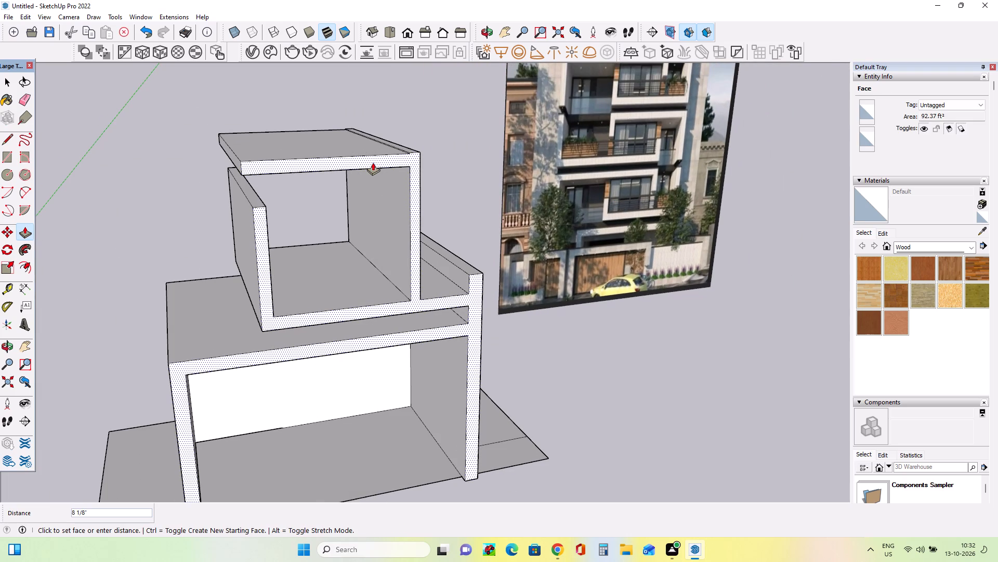
key("Escape")
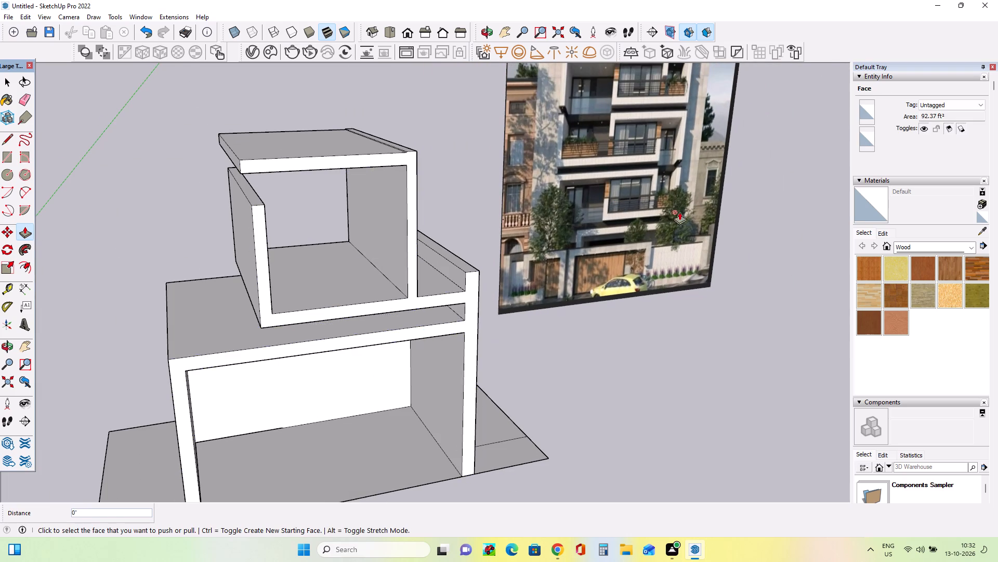
Examine the first-floor window bay, its frame and the recessed balcony beside it up close in the reference image.
scroll(629, 193, "up", 8)
middle_click_drag(626, 205, 625, 143)
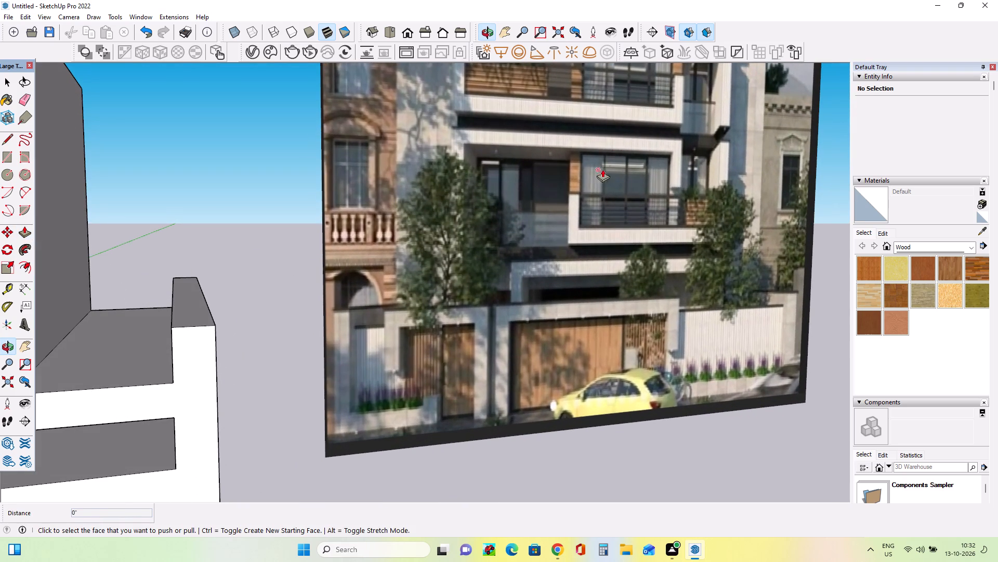
middle_click_drag(598, 180, 598, 196)
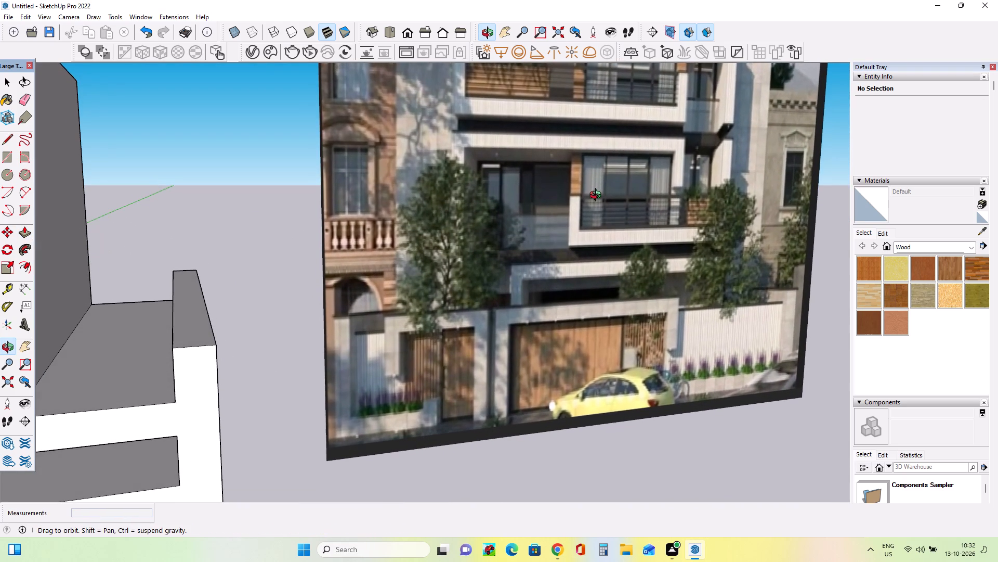
middle_click_drag(598, 196, 373, 231)
middle_click(371, 231)
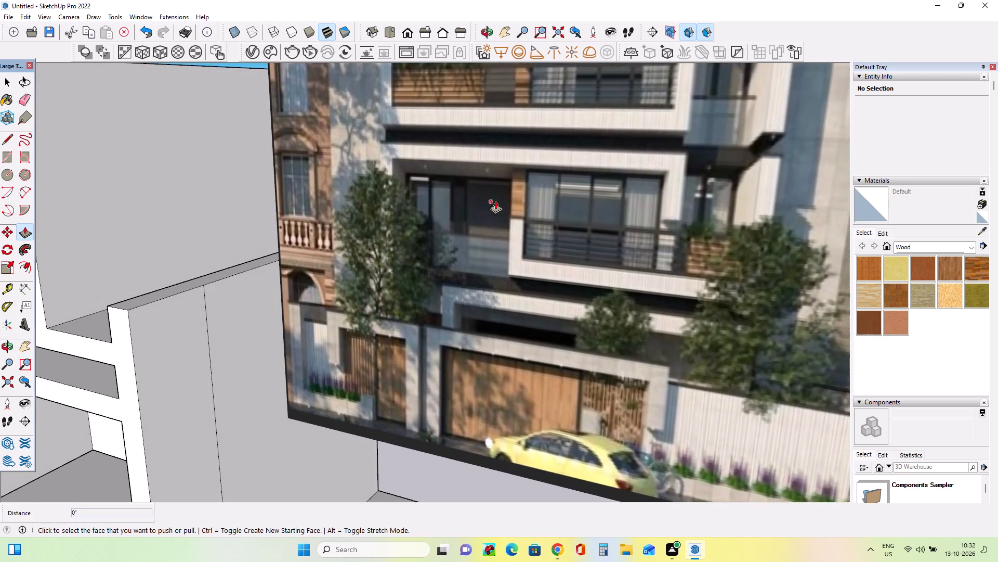
scroll(522, 198, "up", 7)
middle_click_drag(600, 218, 431, 194)
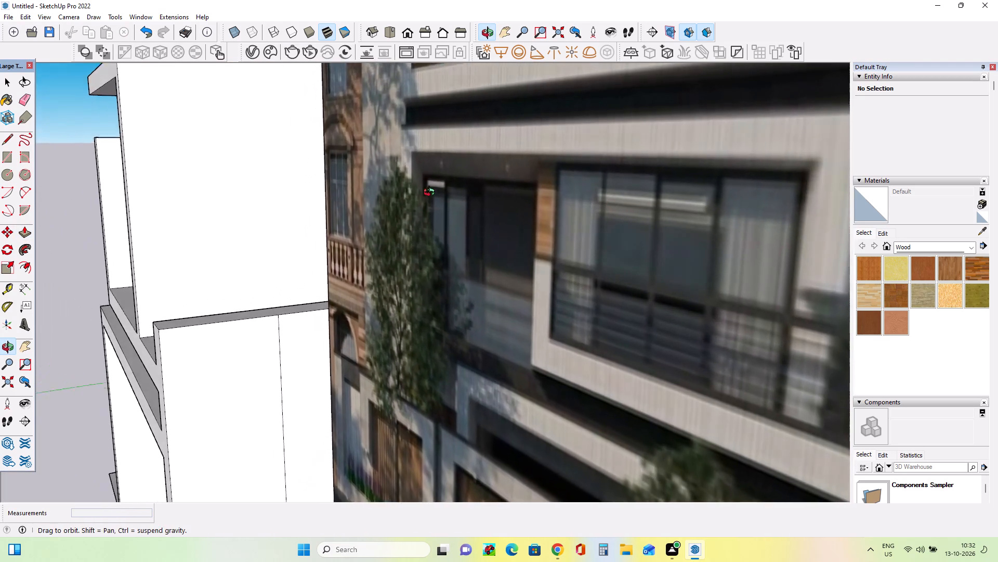
middle_click_drag(431, 194, 588, 161)
scroll(588, 161, "down", 3)
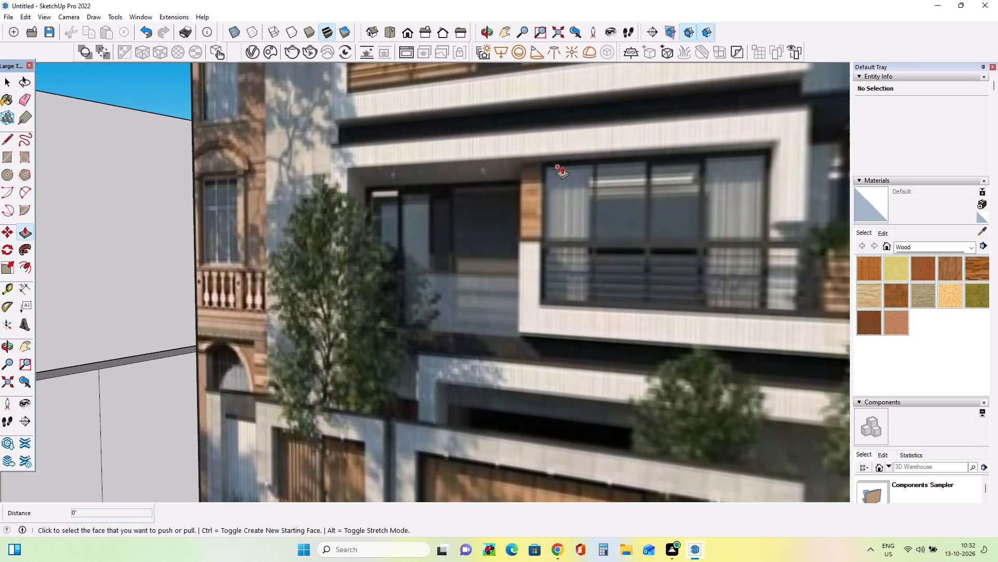
scroll(498, 177, "down", 8)
middle_click_drag(551, 196, 606, 214)
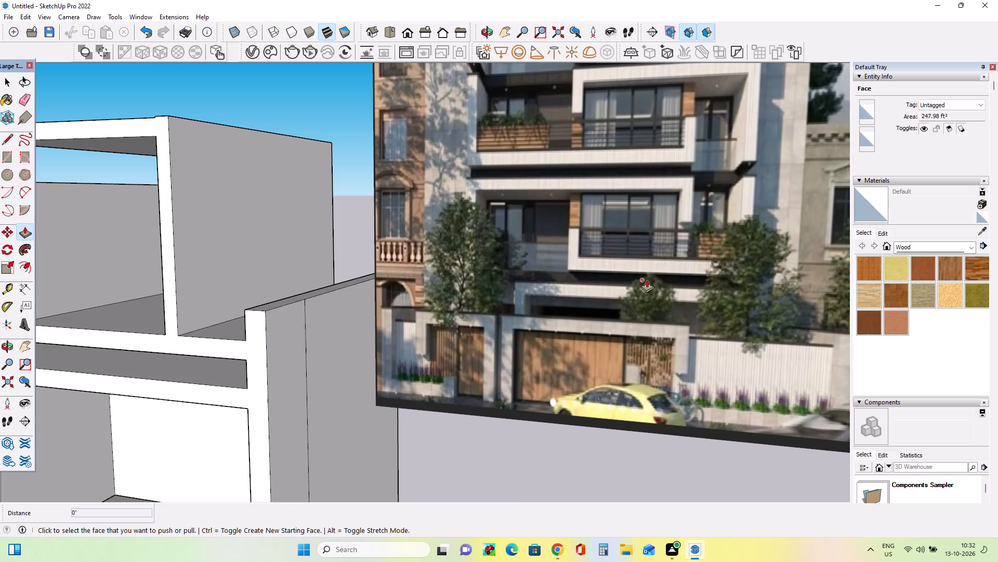
middle_click_drag(353, 376, 470, 368)
scroll(438, 364, "down", 7)
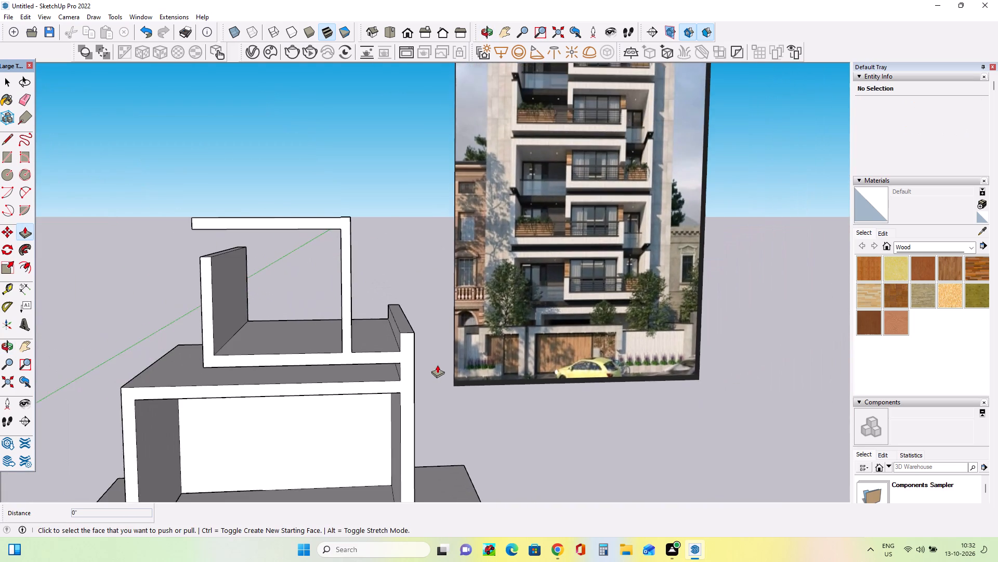
scroll(437, 365, "down", 4)
Push/Pull the end wall's top up by about 2' 1 5/16" to meet the roof slab's underside.
middle_click_drag(326, 368, 376, 407)
scroll(295, 311, "up", 3)
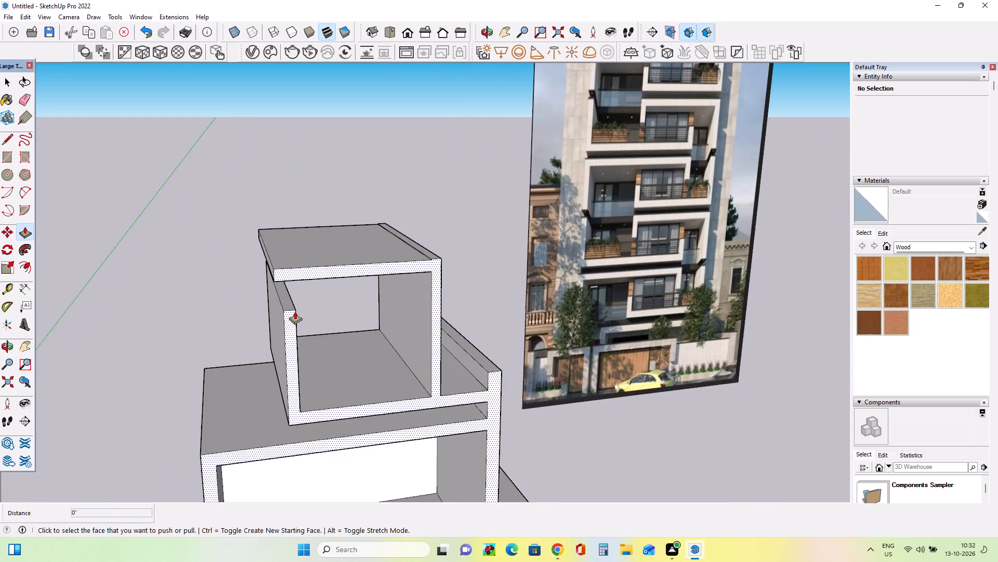
scroll(295, 311, "up", 4)
left_click(288, 298)
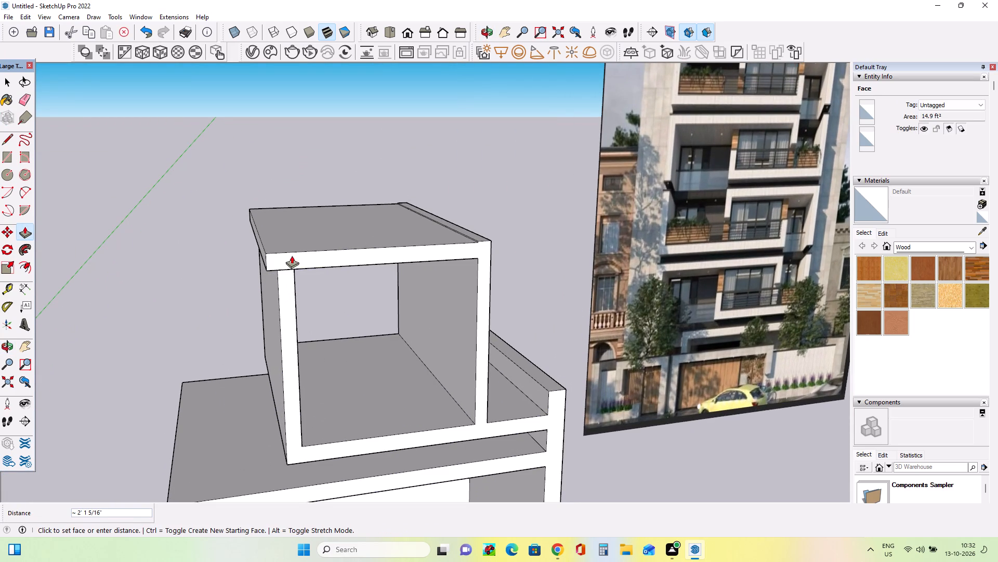
left_click(292, 256)
Draw a line across the base of the end wall's front face to separate it from the slab edge.
middle_click_drag(357, 356, 298, 338)
scroll(298, 338, "down", 4)
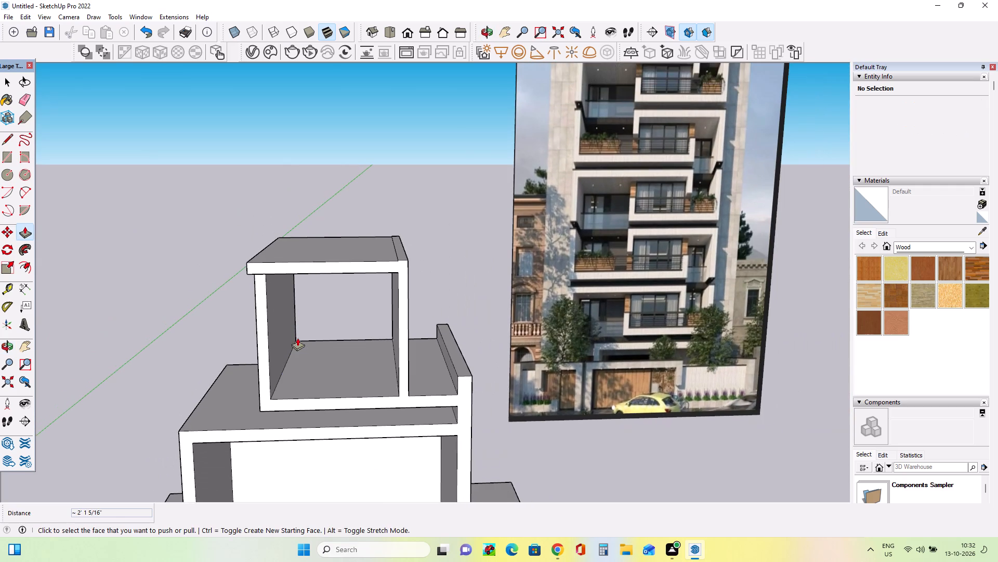
middle_click_drag(298, 340, 300, 368)
middle_click_drag(300, 368, 365, 362)
scroll(411, 364, "up", 3)
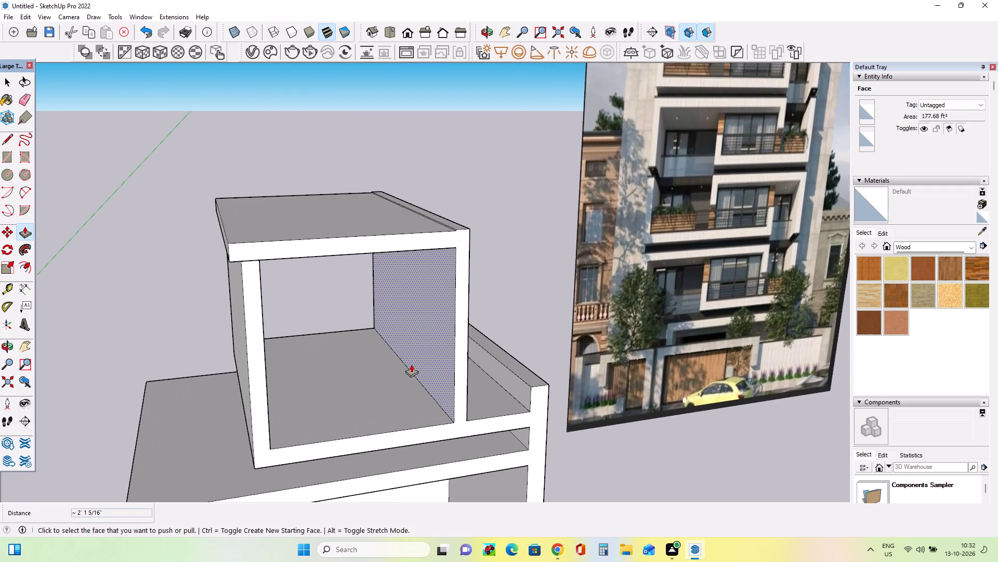
middle_click_drag(323, 307, 435, 305)
middle_click_drag(410, 400, 316, 379)
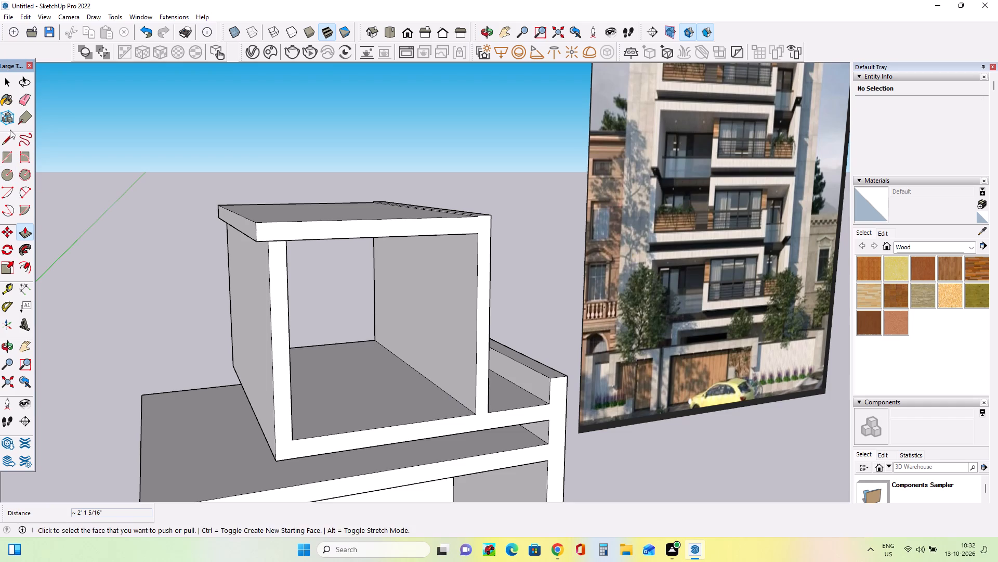
left_click(6, 134)
left_click(293, 440)
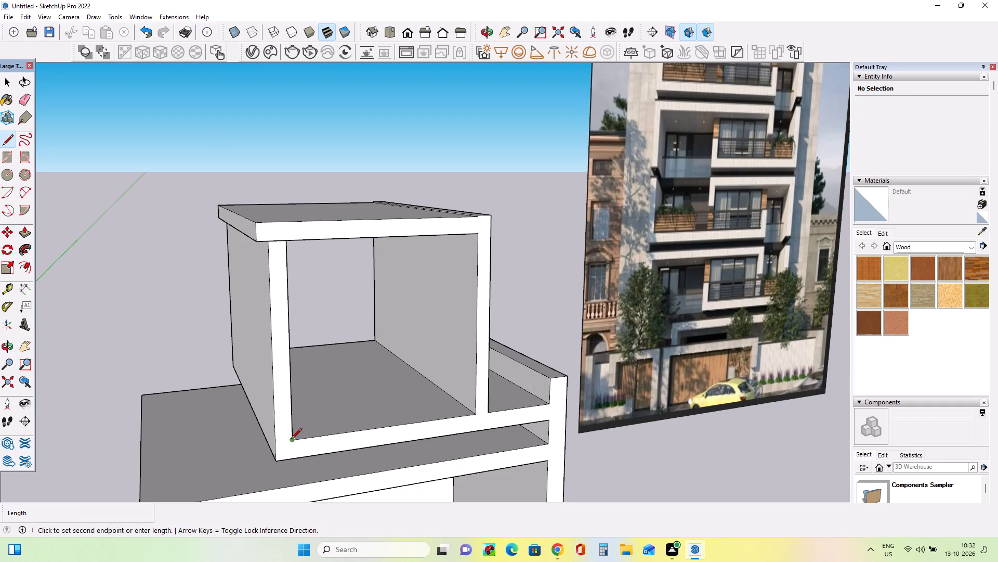
left_click(275, 440)
middle_click_drag(372, 438, 280, 439)
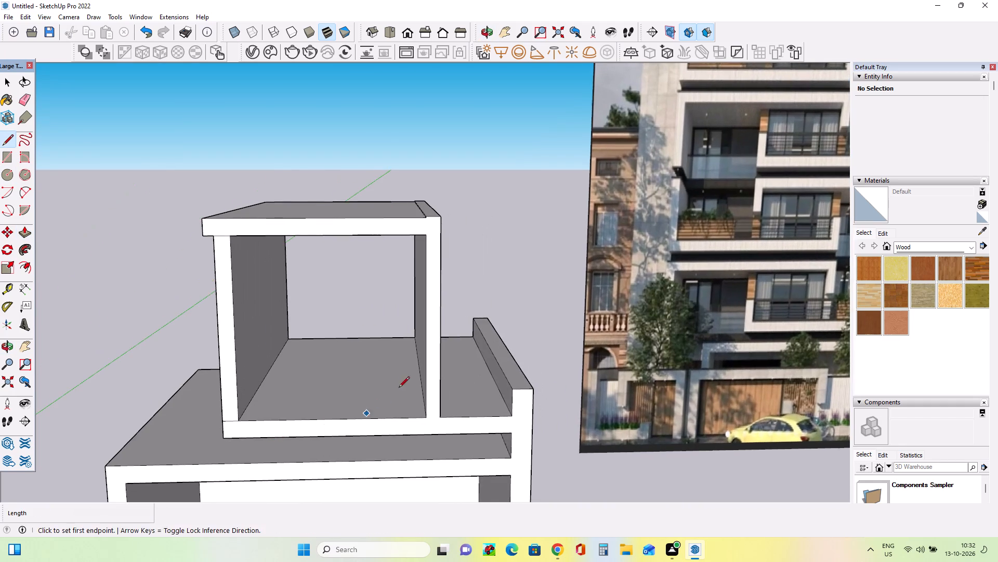
middle_click_drag(400, 386, 562, 354)
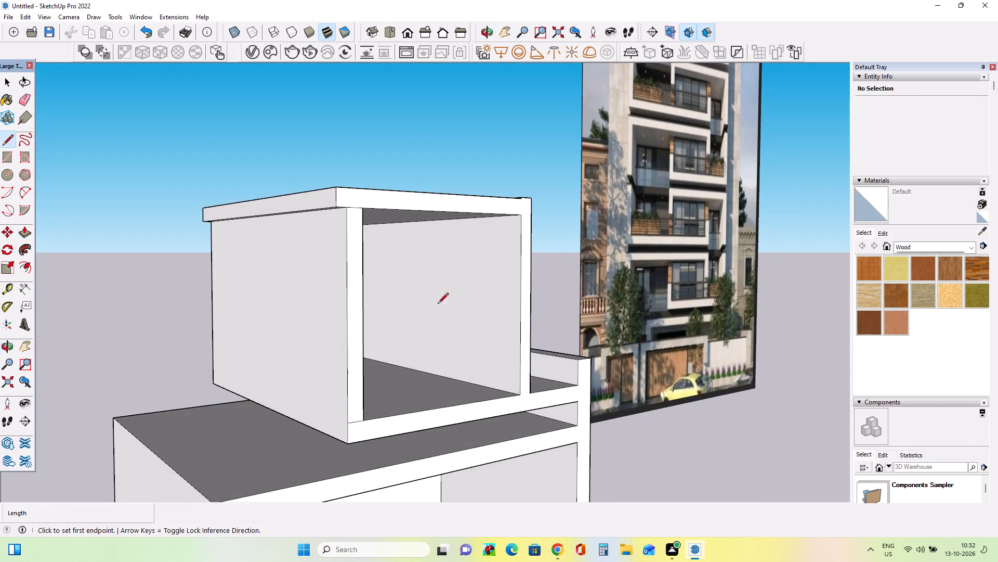
Push/Pull the roof slab's end face outward about 5' 8 1/8" so the roof overhangs beyond the end wall.
middle_click_drag(292, 324, 338, 348)
left_click(20, 233)
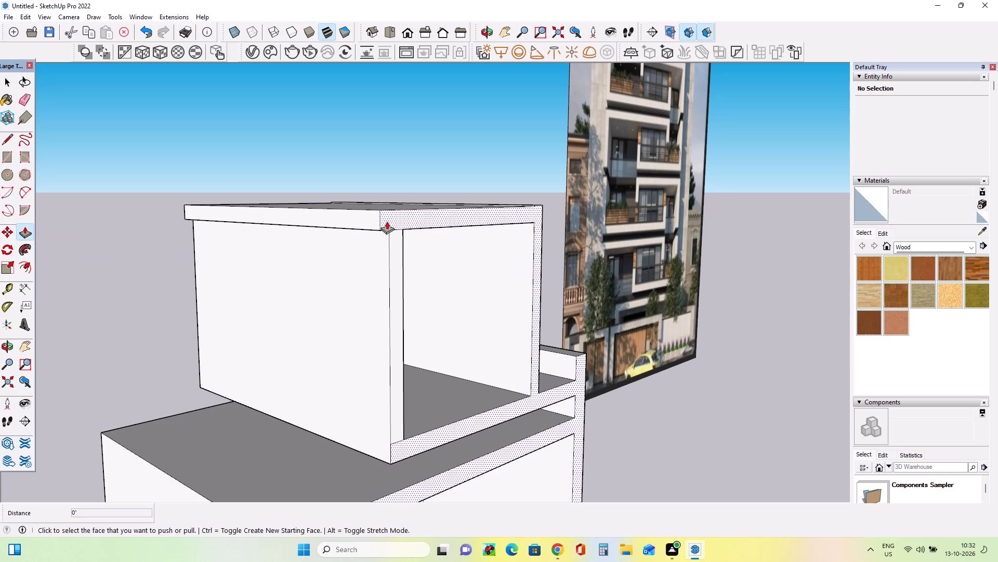
left_click(367, 220)
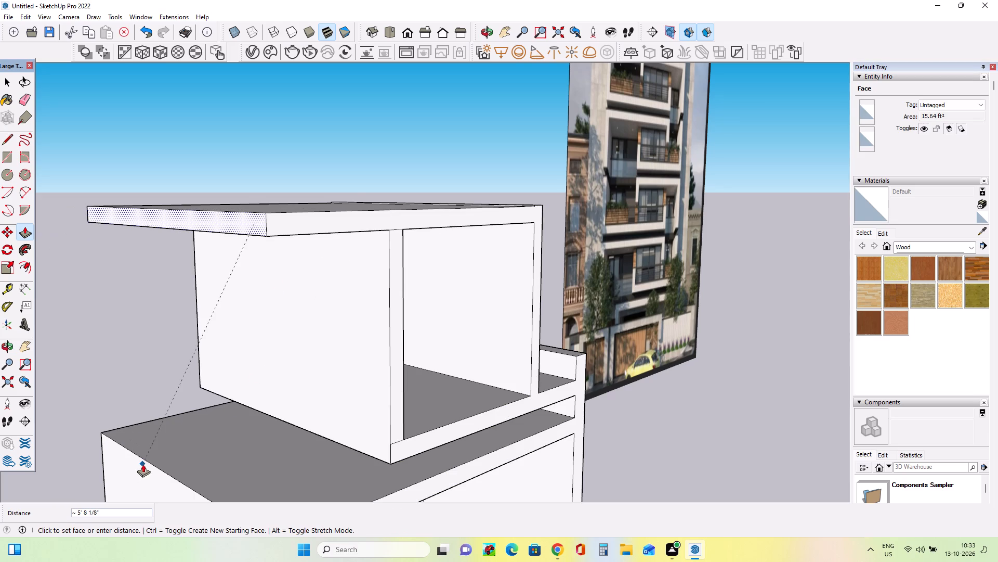
left_click(143, 465)
Push/Pull the end wall's front face back under the roof by about 1' 7/16" and a further 7 1/4".
middle_click_drag(379, 384, 255, 368)
scroll(317, 350, "down", 3)
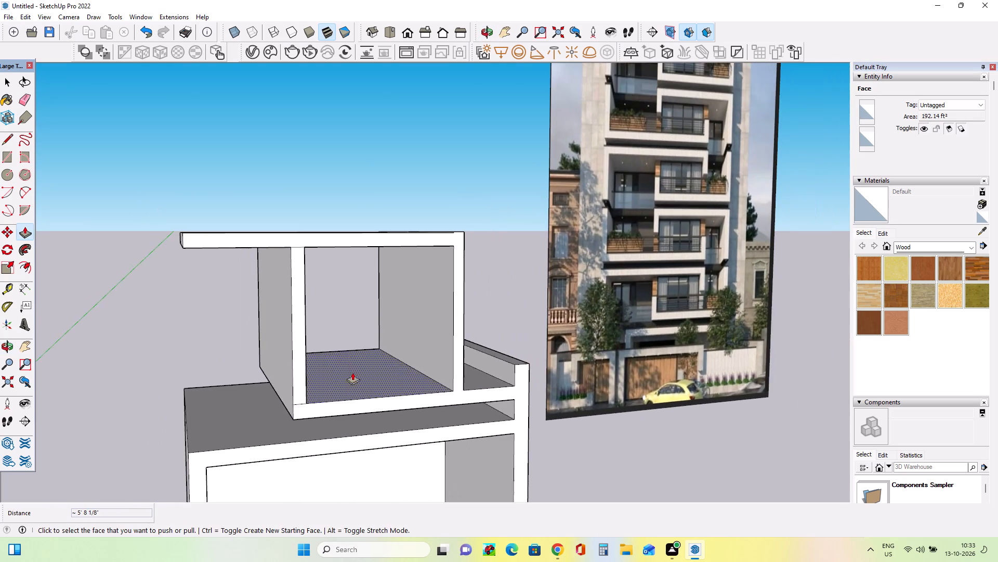
middle_click_drag(352, 382, 296, 426)
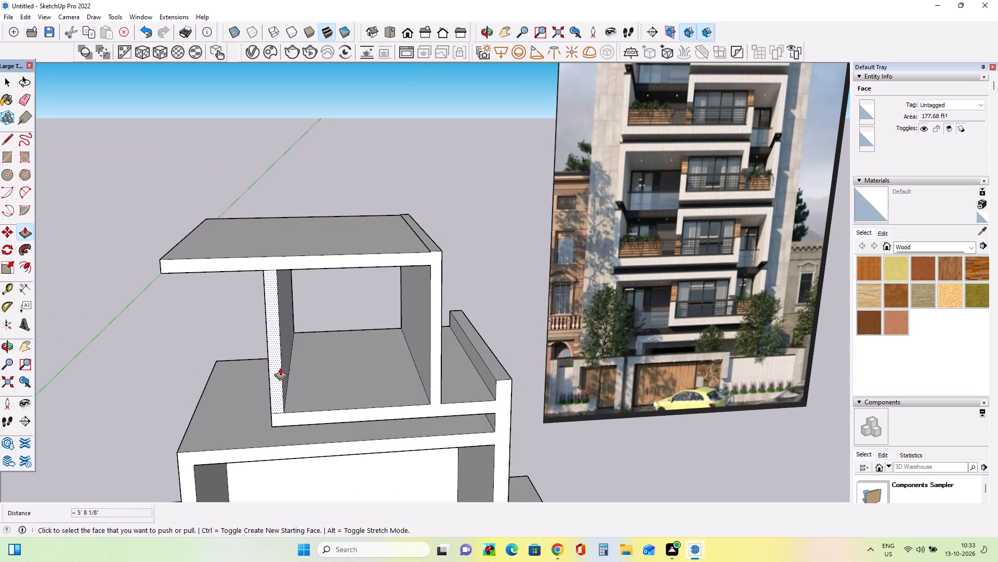
left_click(277, 369)
left_click(279, 364)
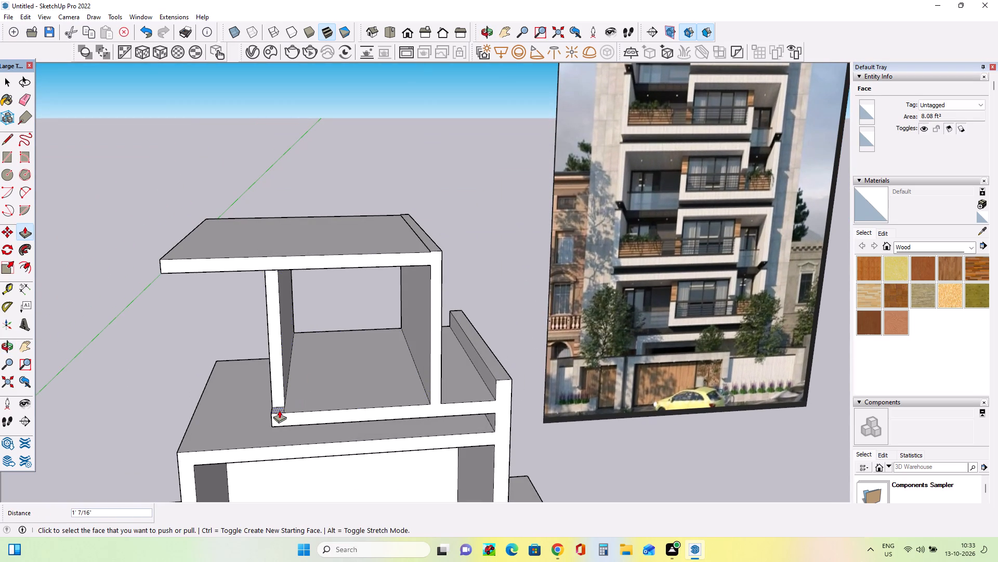
middle_click_drag(330, 350, 385, 241)
left_click(300, 290)
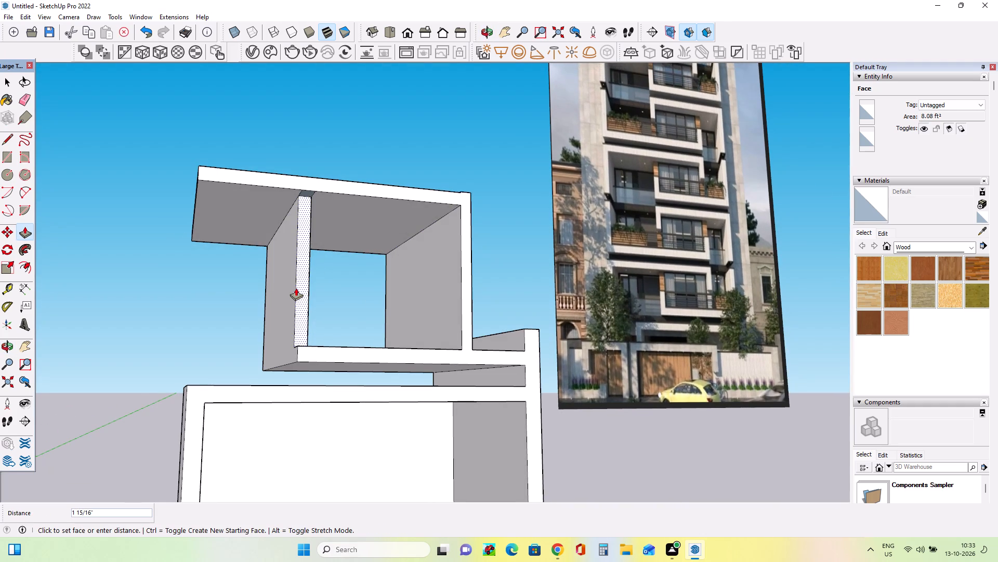
left_click(296, 288)
Examine the first-floor window bay and side balcony in the reference image against the recessed end wall of the box frame.
middle_click_drag(391, 300, 313, 391)
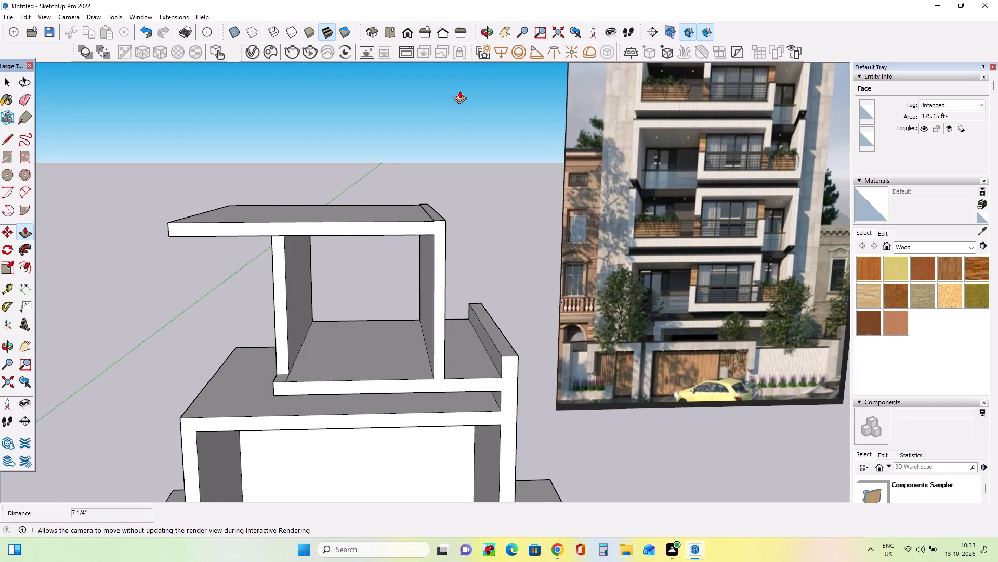
middle_click_drag(331, 350, 344, 365)
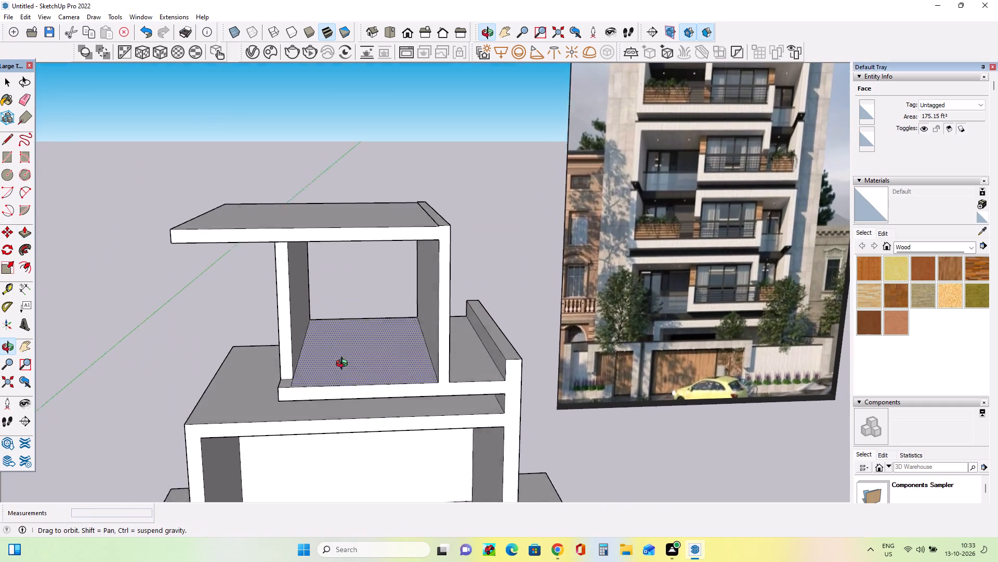
middle_click_drag(344, 365, 360, 391)
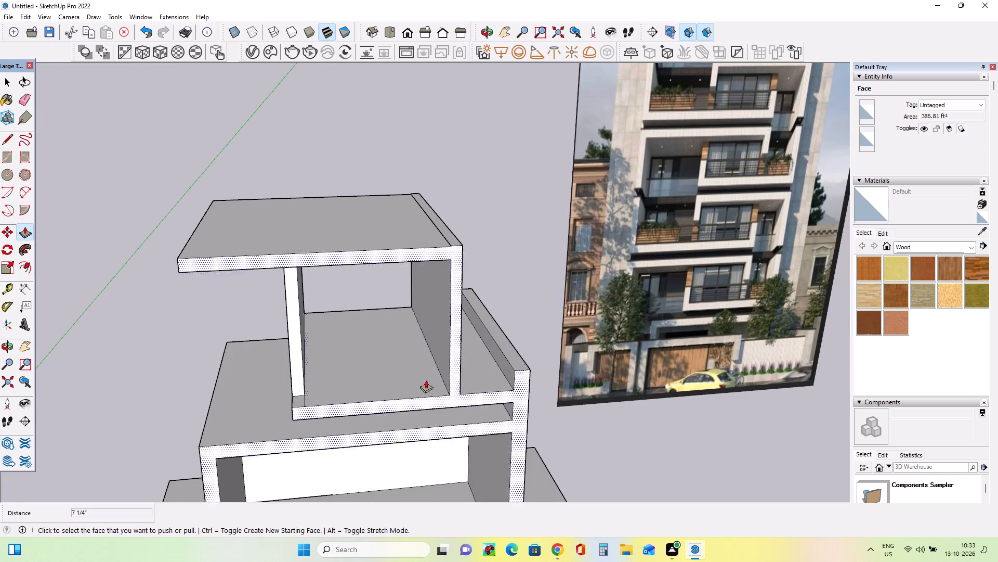
middle_click_drag(412, 364, 419, 361)
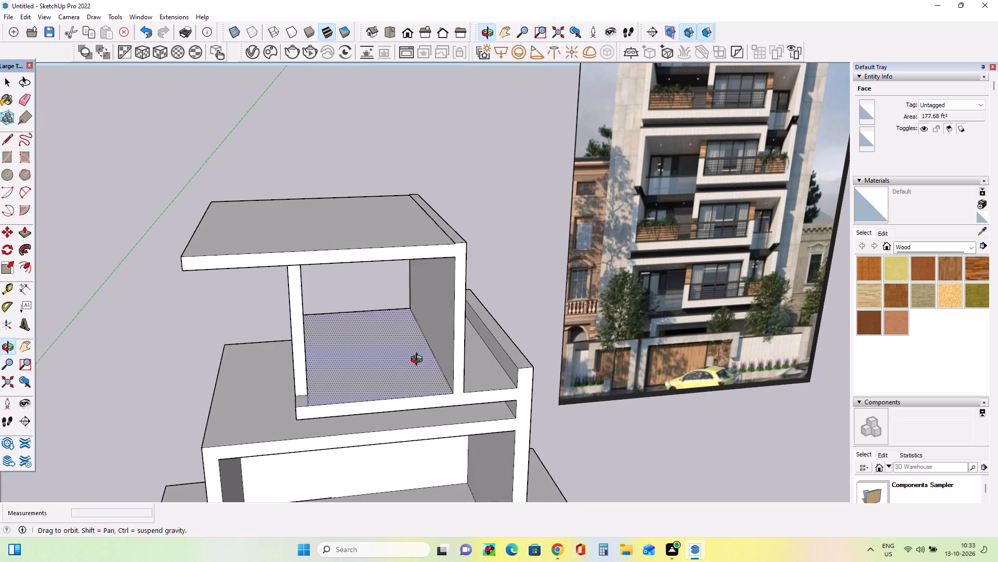
middle_click_drag(419, 361, 426, 351)
scroll(747, 270, "up", 3)
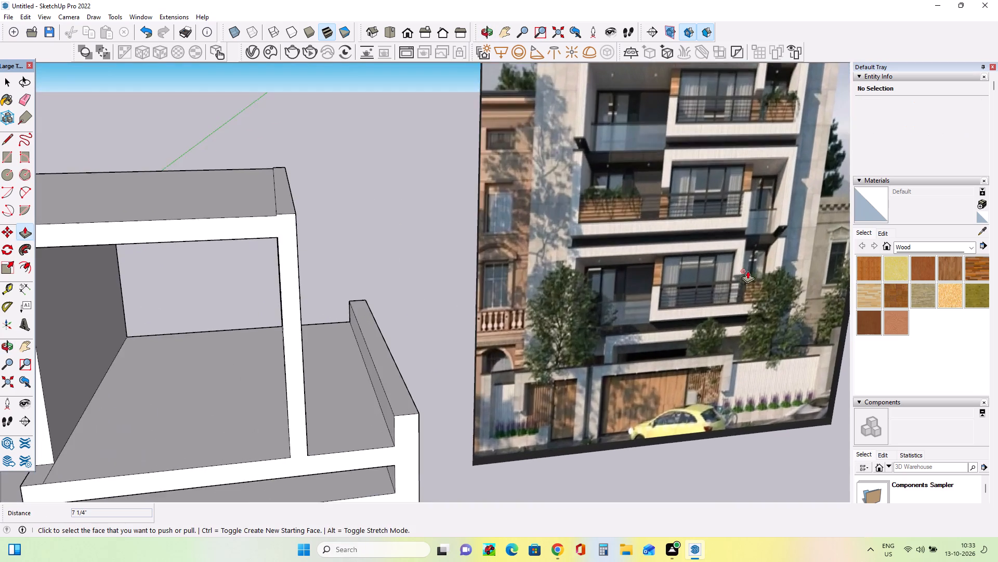
scroll(747, 271, "up", 10)
scroll(726, 294, "down", 11)
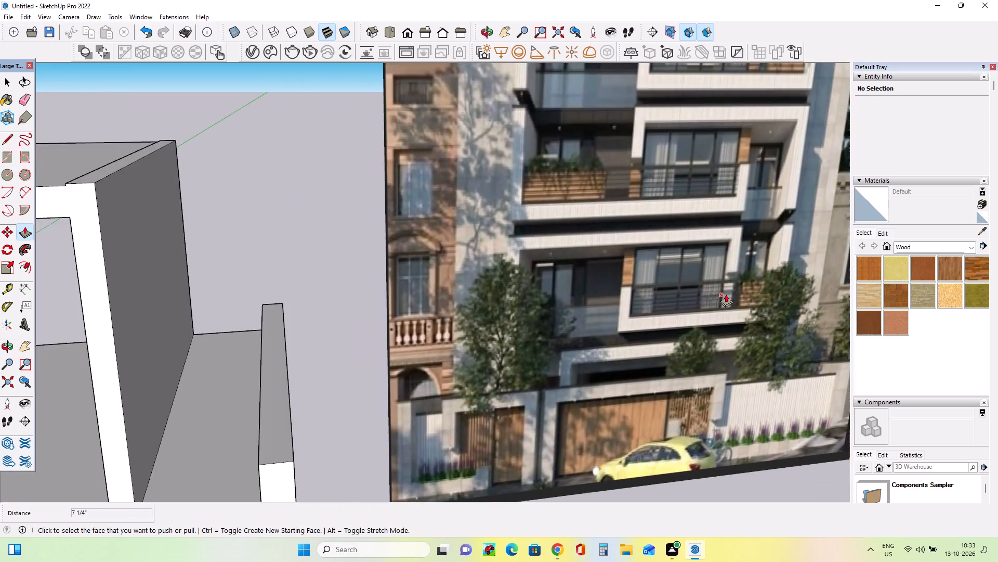
scroll(726, 294, "down", 6)
scroll(507, 360, "up", 4)
middle_click_drag(549, 377, 535, 363)
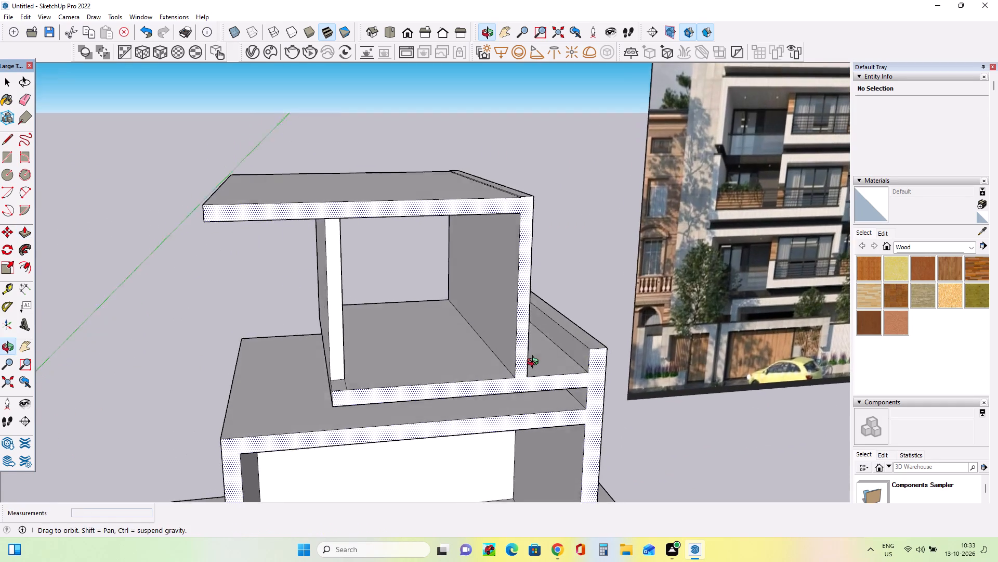
middle_click_drag(535, 363, 531, 359)
Draw a line about 8 15/16" long across the base of the opposite side wall's front face, separating it from the slab edge.
left_click(5, 138)
scroll(556, 355, "up", 3)
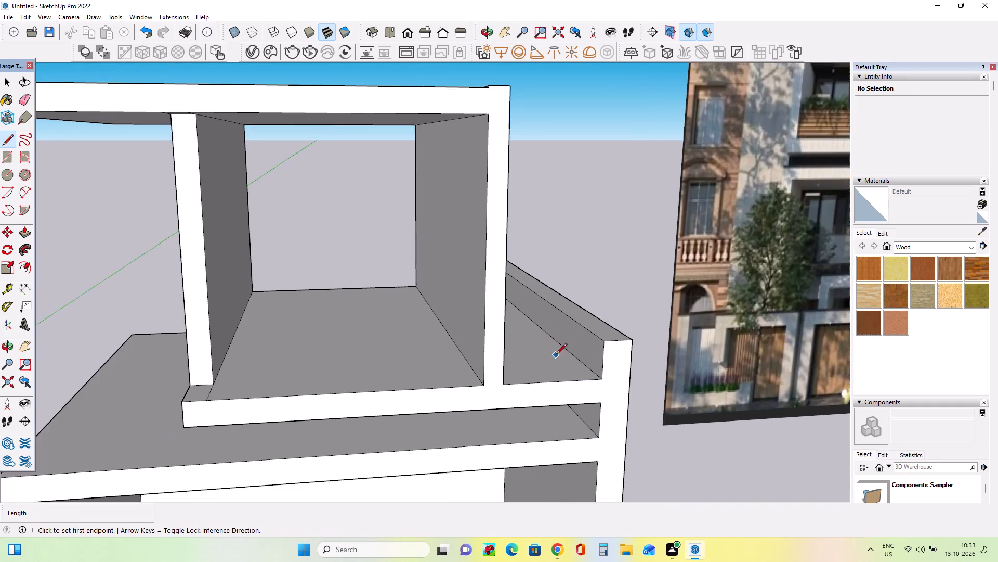
scroll(556, 355, "up", 4)
left_click(467, 391)
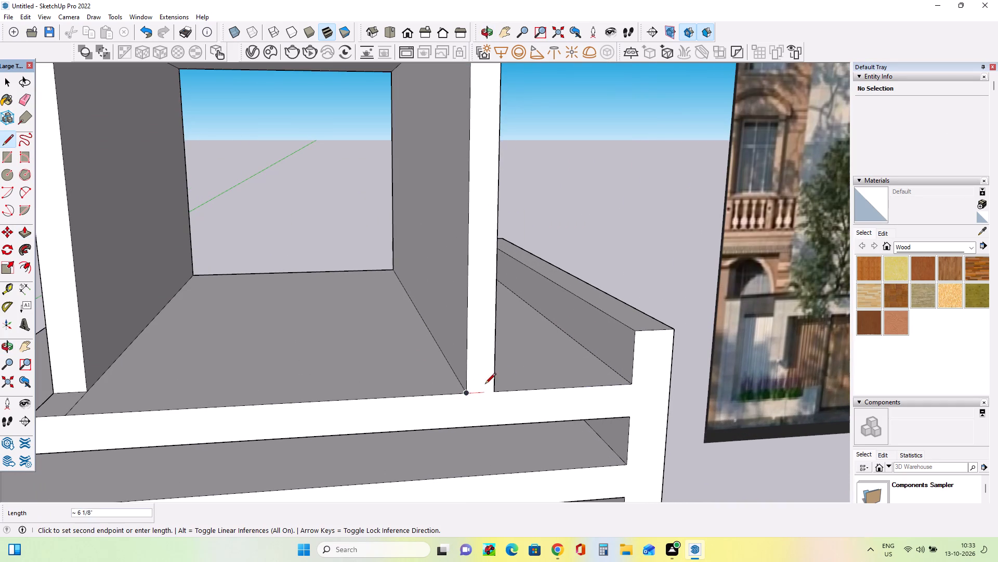
left_click(492, 387)
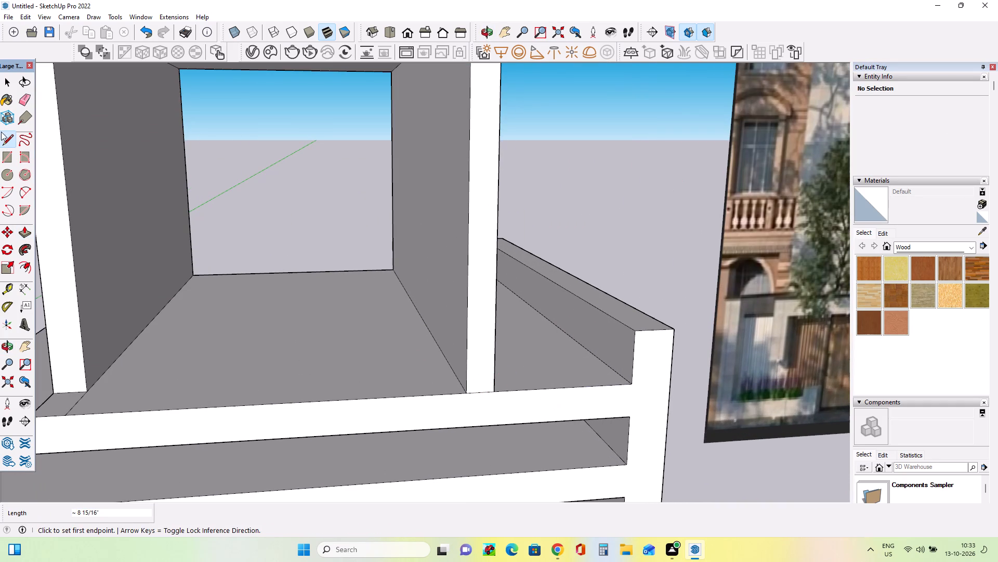
Push/Pull the opposite side wall's front face back 1' 7 11/16" to set it behind the slab edge.
left_click(32, 229)
left_click(483, 299)
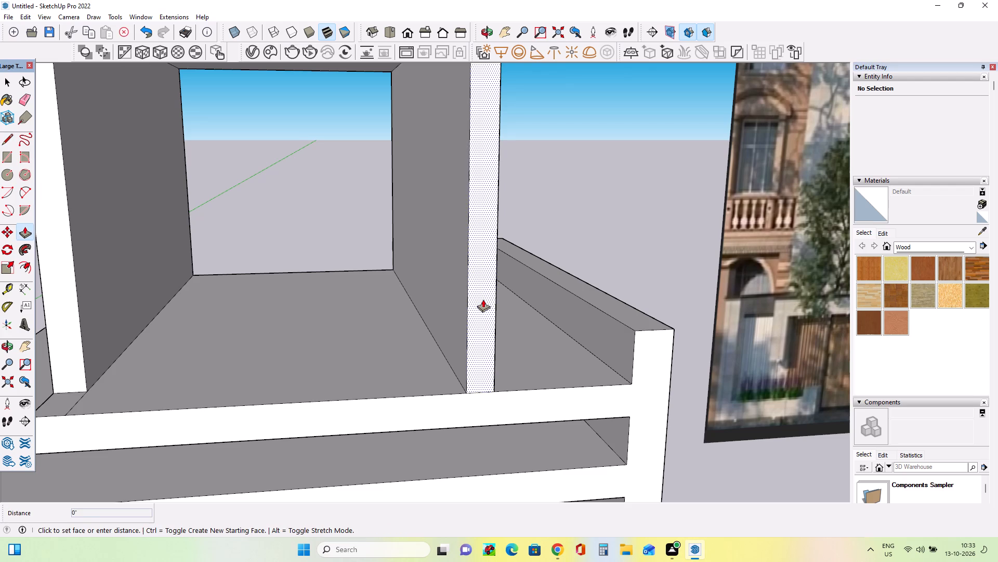
left_click(55, 254)
Push/Pull the end wall's inner face by 1 15/16" to thin the wall.
middle_click_drag(455, 312, 466, 342)
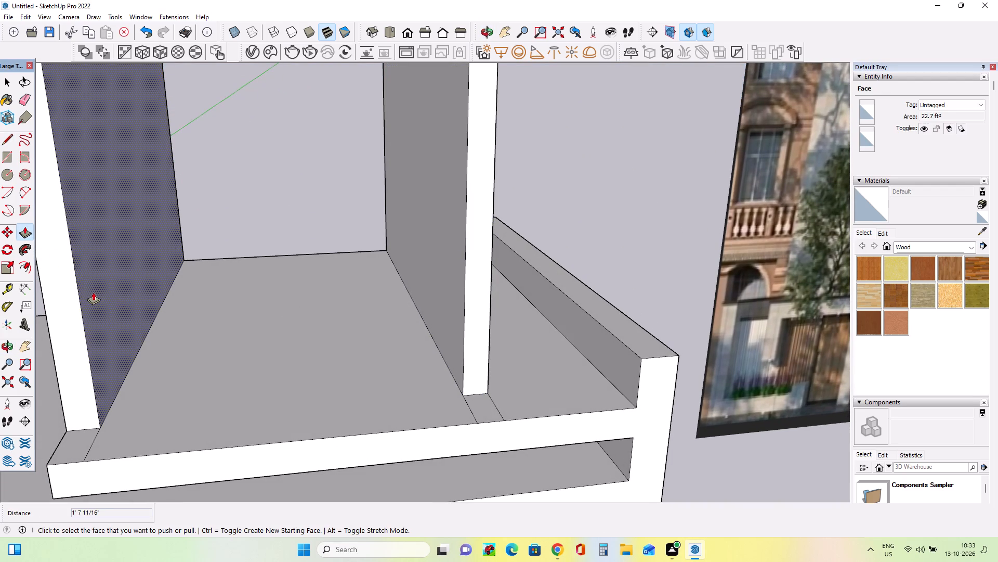
left_click(93, 292)
left_click(86, 287)
scroll(270, 288, "down", 8)
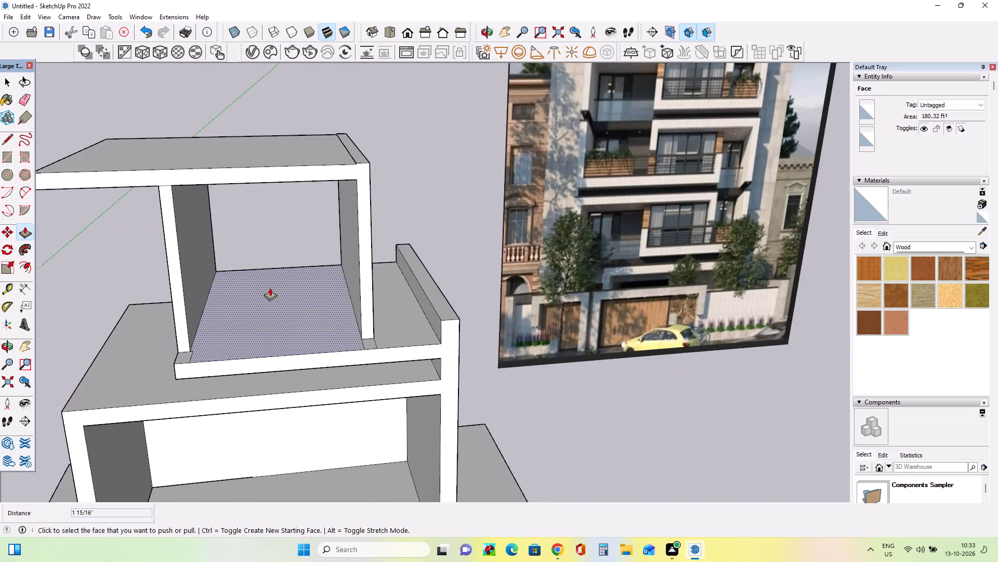
Compare the overhanging roof slab, set-back walls and ground-floor frame with the full facade in the reference image.
middle_click_drag(275, 286, 310, 241)
middle_click_drag(320, 244, 459, 266)
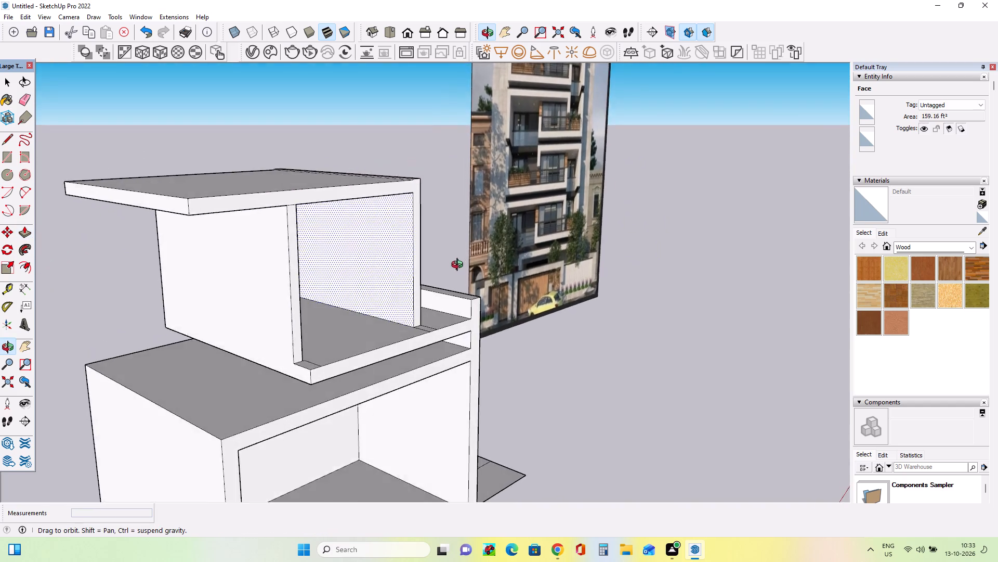
middle_click_drag(459, 266, 379, 298)
scroll(380, 298, "down", 3)
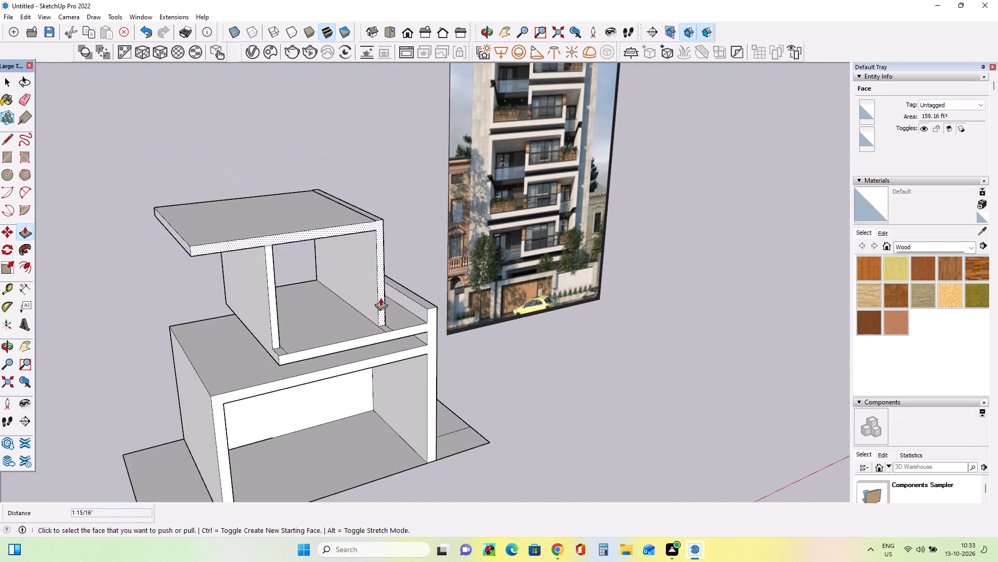
middle_click_drag(515, 275, 460, 287)
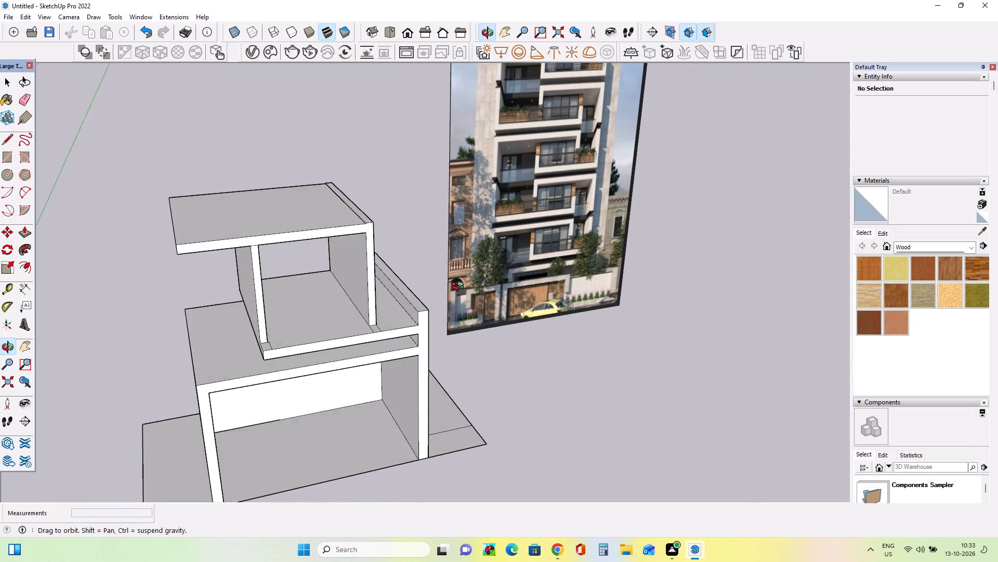
middle_click_drag(460, 287, 432, 259)
scroll(432, 259, "down", 4)
middle_click_drag(229, 328, 243, 328)
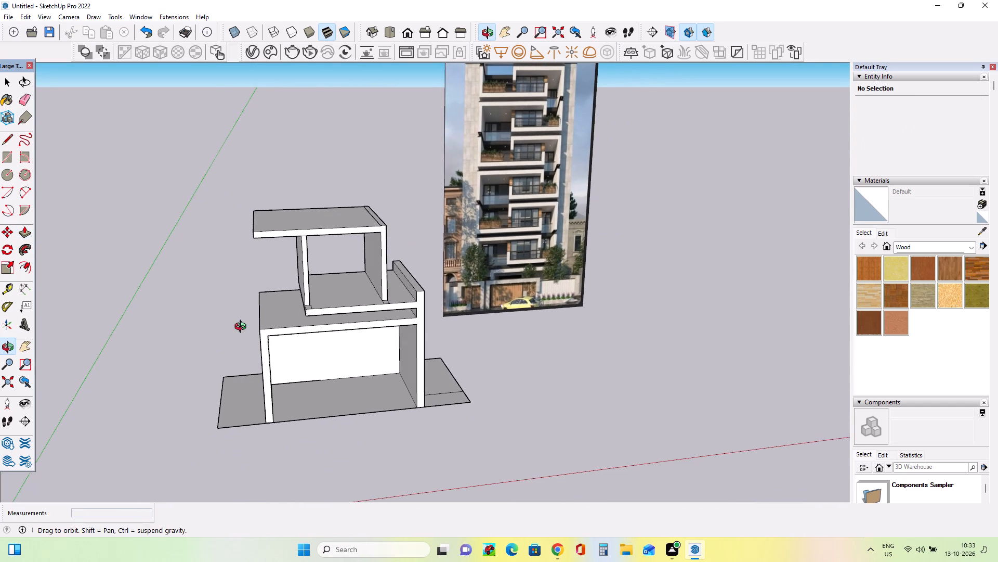
middle_click_drag(243, 328, 245, 328)
scroll(235, 329, "up", 3)
middle_click_drag(235, 329, 274, 324)
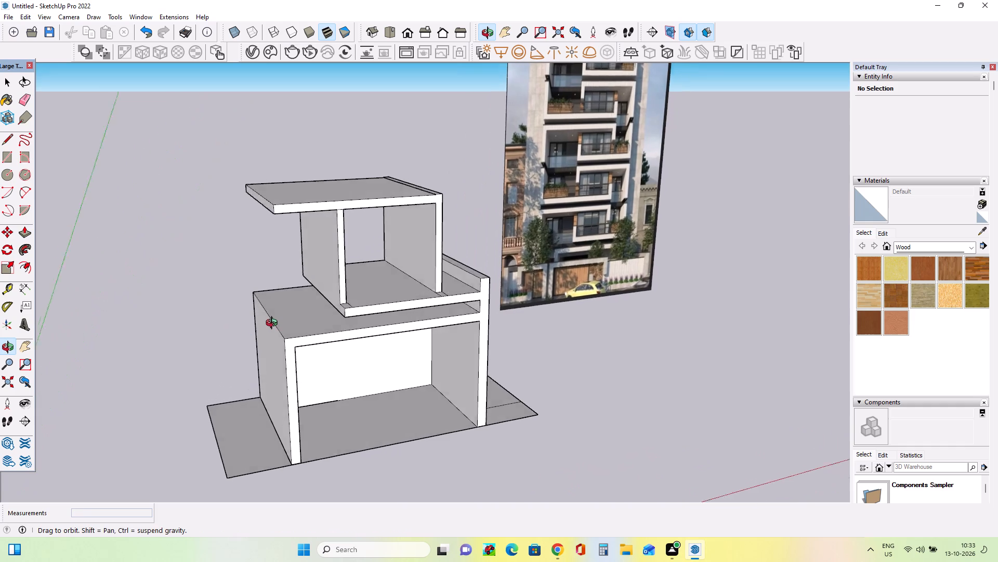
middle_click_drag(274, 324, 274, 324)
middle_click(265, 343)
scroll(265, 347, "down", 3)
middle_click_drag(400, 343, 374, 343)
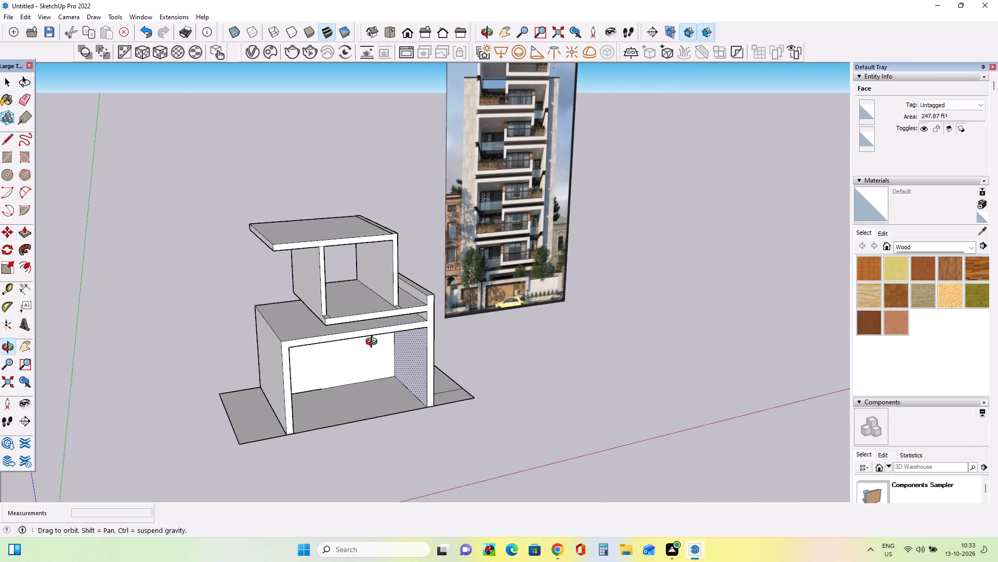
middle_click_drag(374, 343, 245, 344)
middle_click_drag(498, 397, 608, 437)
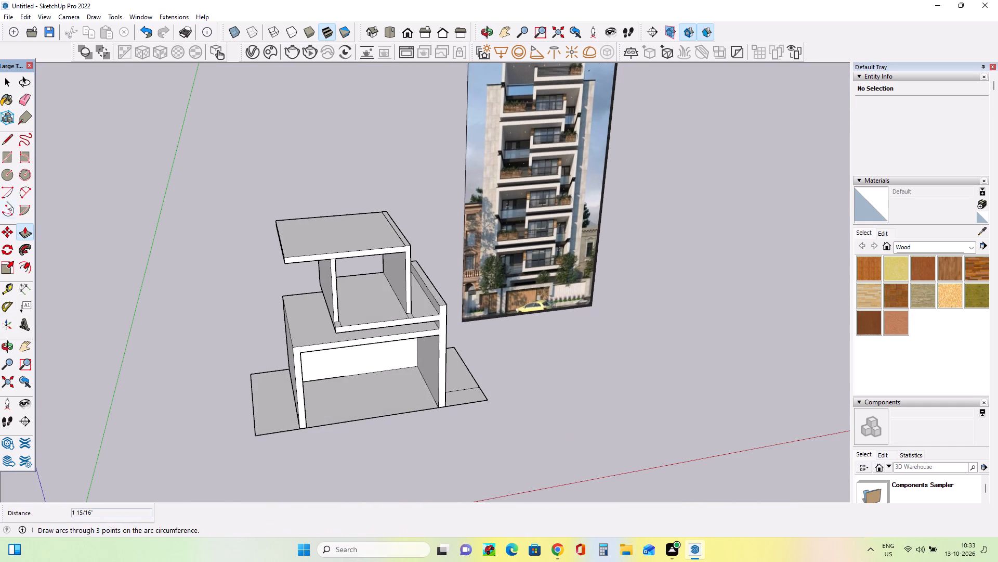
Extend the base plane's dividing line from the tall side wall's foot across the ground floor to the opposite edge, about 29' 1 1/2".
left_click(4, 140)
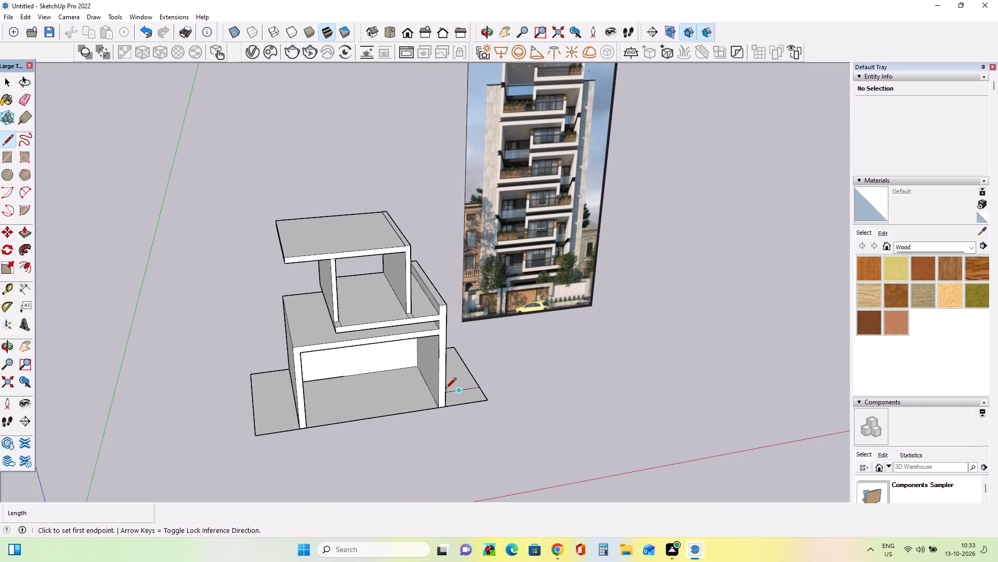
middle_click_drag(446, 389, 342, 411)
left_click(432, 392)
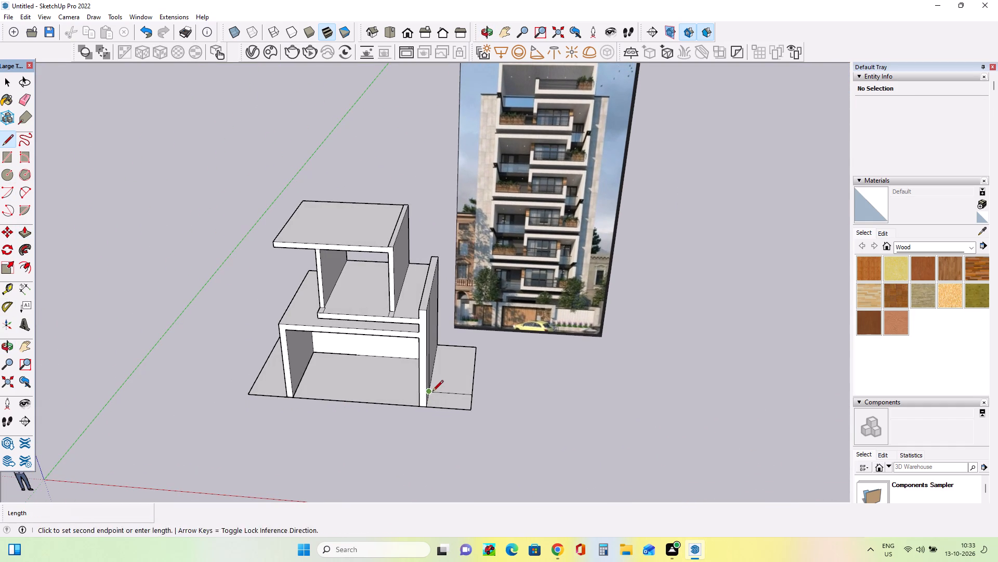
middle_click_drag(247, 374, 386, 378)
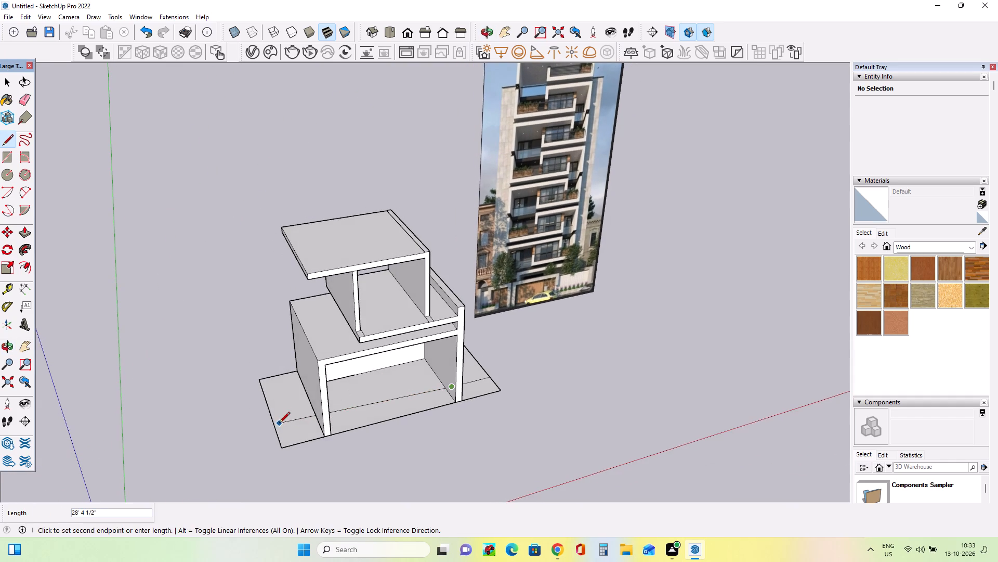
left_click(275, 429)
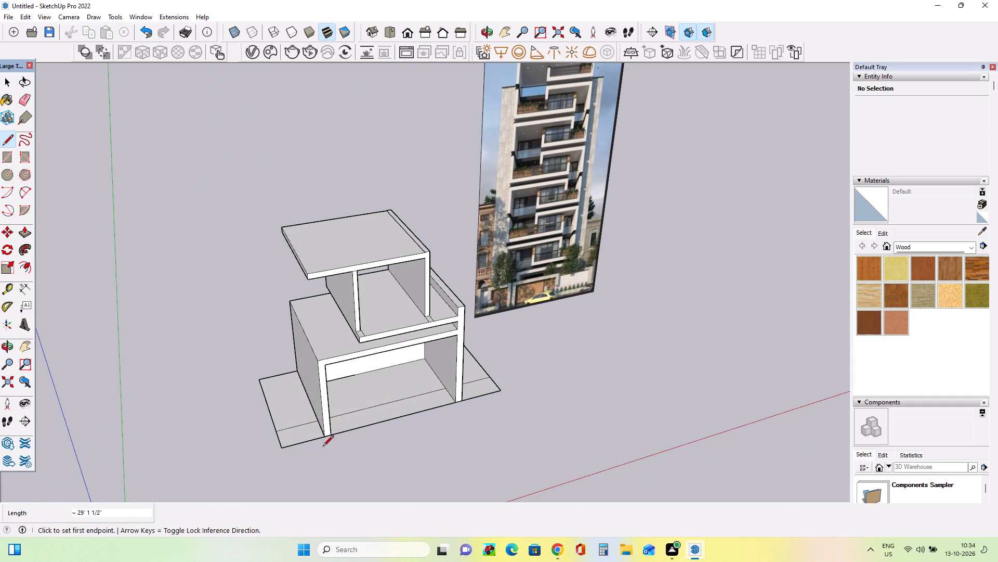
Examine the ground-floor opening, divided base and upper box frame from several angles alongside the reference facade.
middle_click_drag(323, 447, 414, 443)
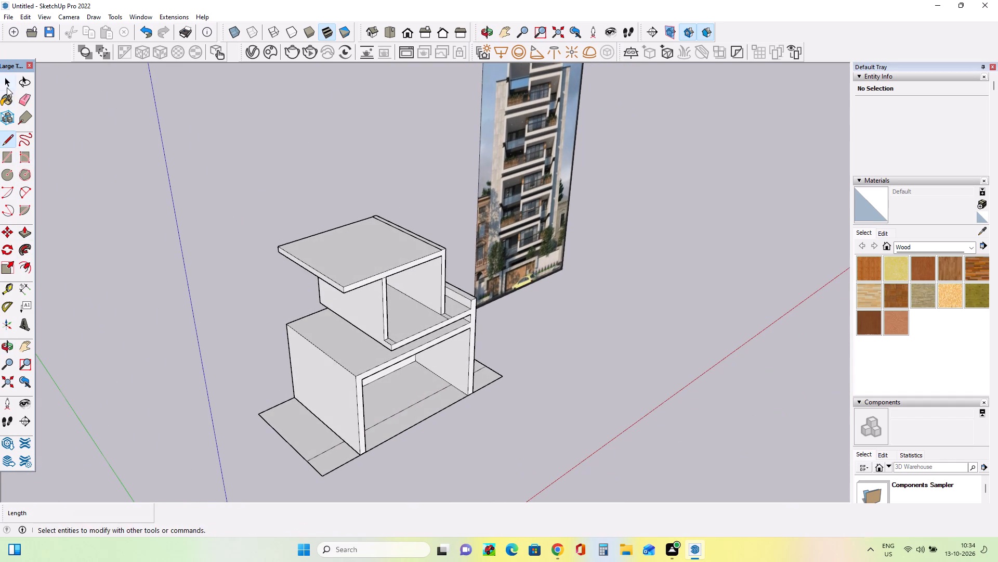
scroll(134, 286, "down", 4)
middle_click_drag(214, 329, 124, 268)
scroll(281, 260, "up", 7)
scroll(314, 331, "down", 4)
middle_click_drag(329, 330, 222, 328)
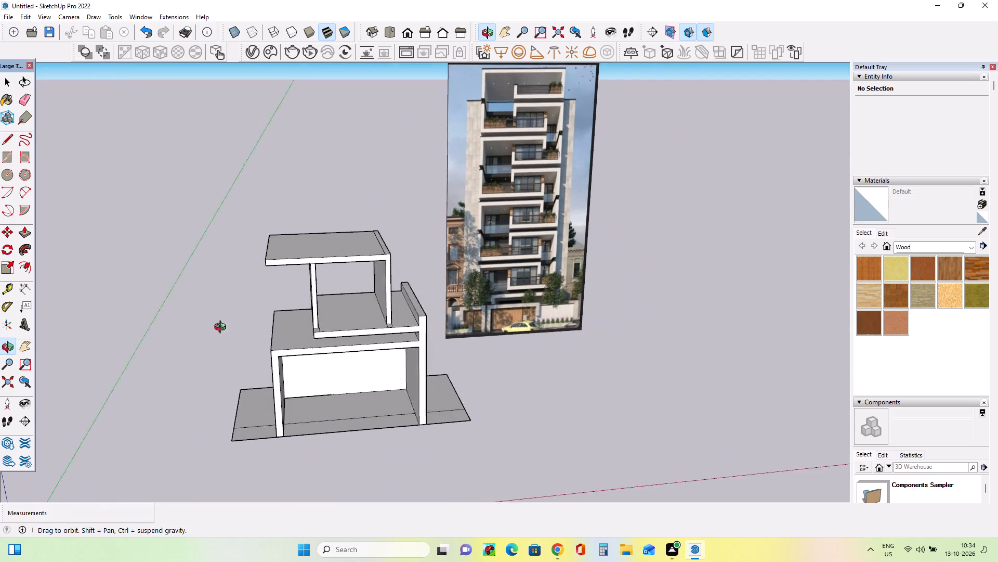
middle_click_drag(222, 328, 197, 335)
middle_click_drag(323, 333, 397, 328)
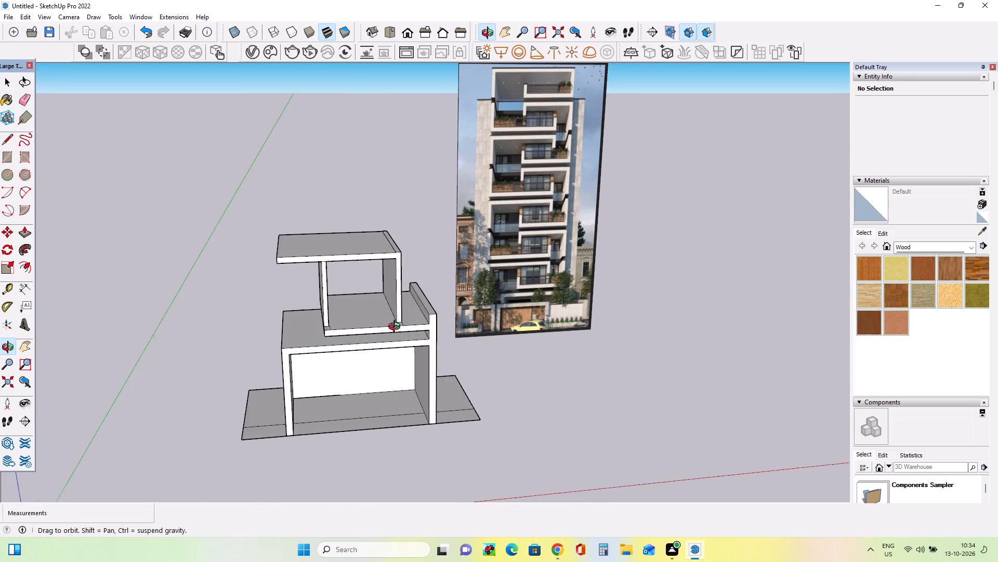
middle_click_drag(397, 328, 436, 325)
scroll(322, 342, "up", 2)
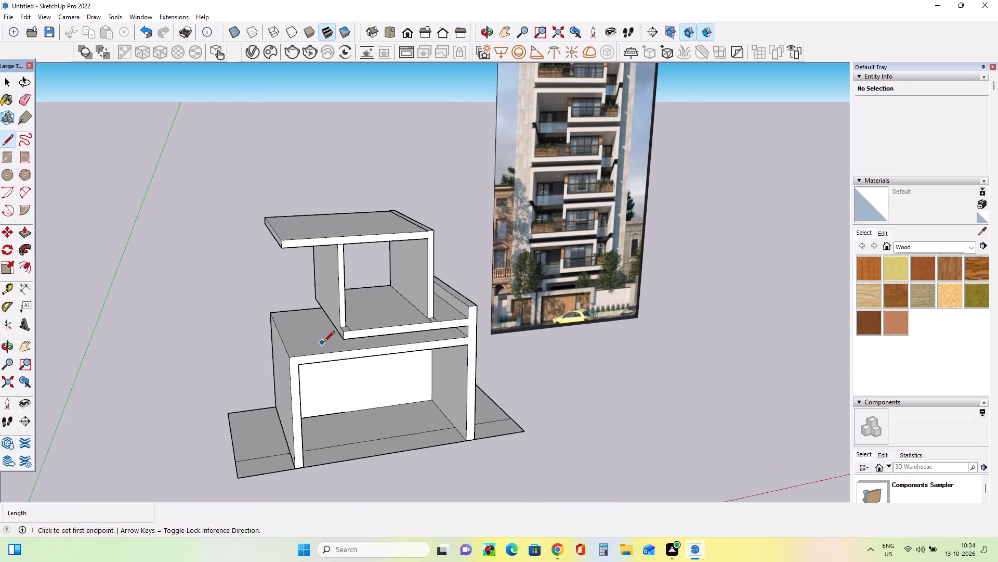
scroll(337, 349, "up", 1)
middle_click_drag(342, 366, 351, 387)
middle_click_drag(316, 394, 316, 377)
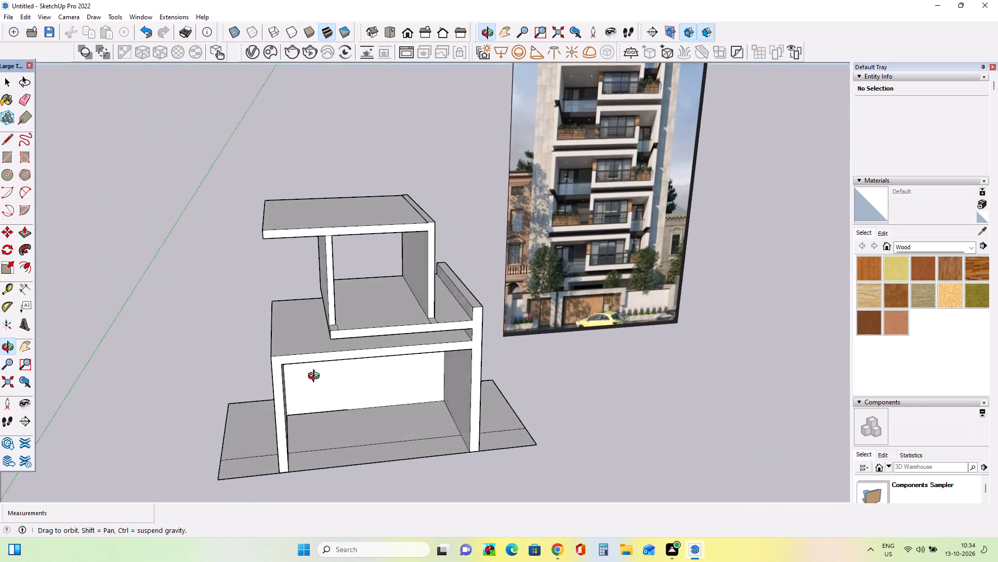
Shift the ground-floor end wall outward by pushing its outer face 1' 3 9/16" and its inner face about 1' 2 9/16".
middle_click_drag(316, 377, 340, 372)
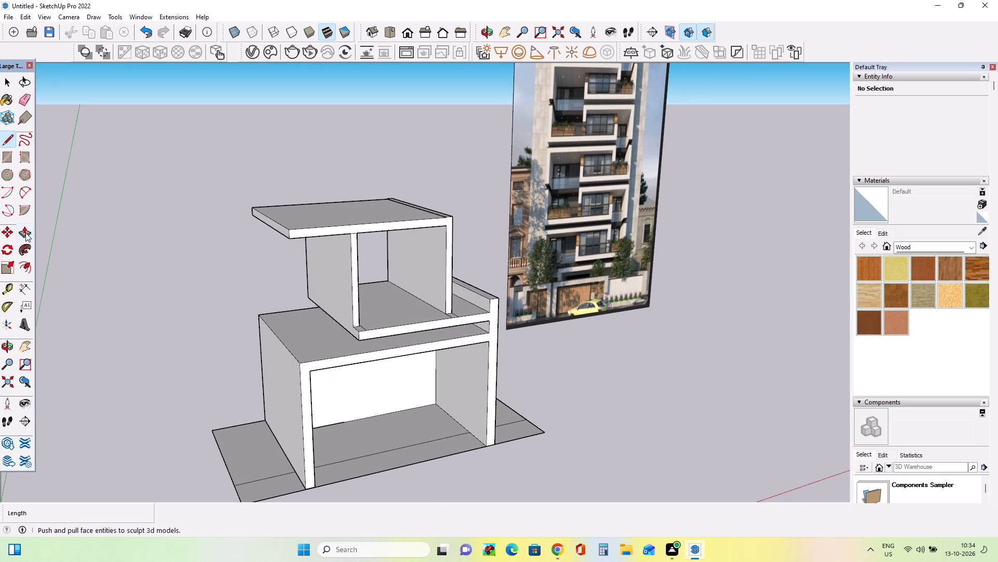
left_click(25, 233)
left_click(294, 423)
left_click(282, 426)
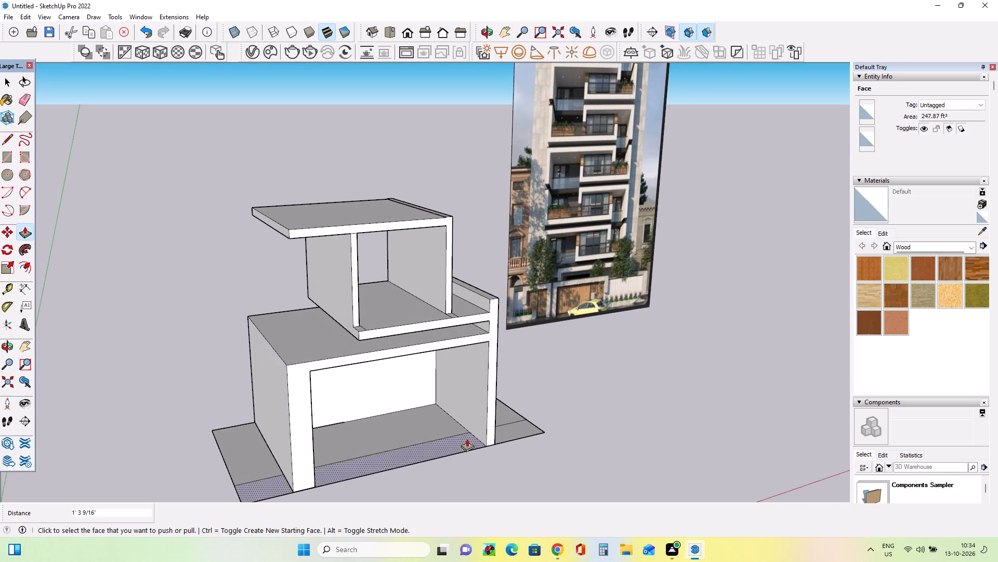
middle_click_drag(467, 439, 263, 428)
left_click(292, 398)
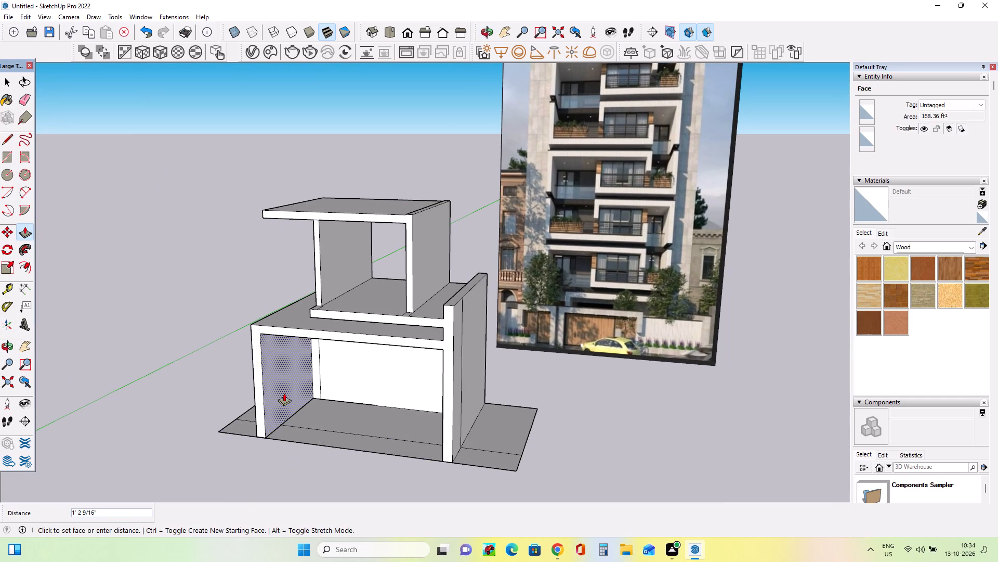
left_click(284, 393)
Push/Pull the upper box's end wall outward about 4' 10 3/8" toward the edge of its floor slab.
middle_click_drag(376, 409, 520, 411)
middle_click_drag(337, 382, 345, 393)
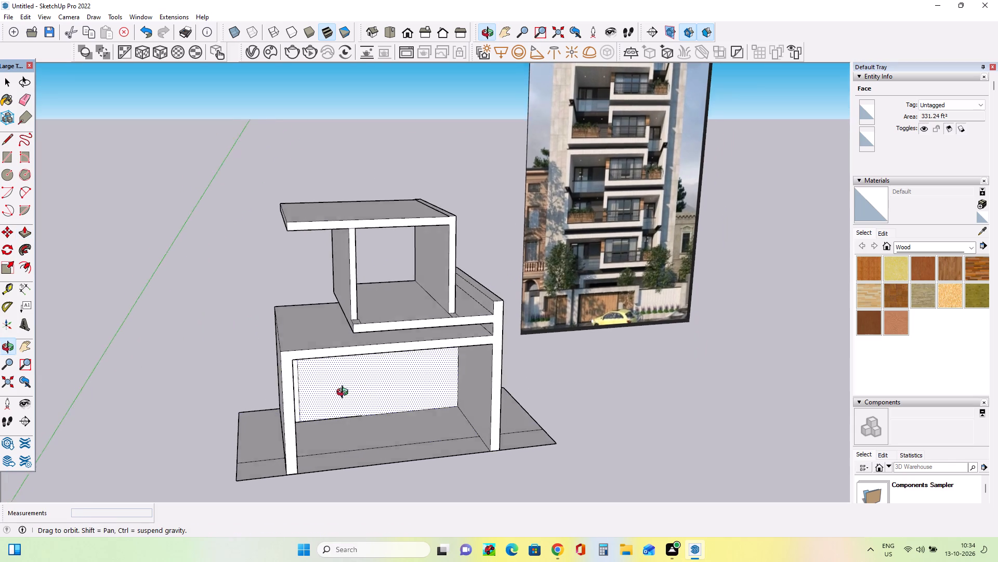
middle_click_drag(345, 393, 379, 388)
middle_click_drag(405, 432, 280, 431)
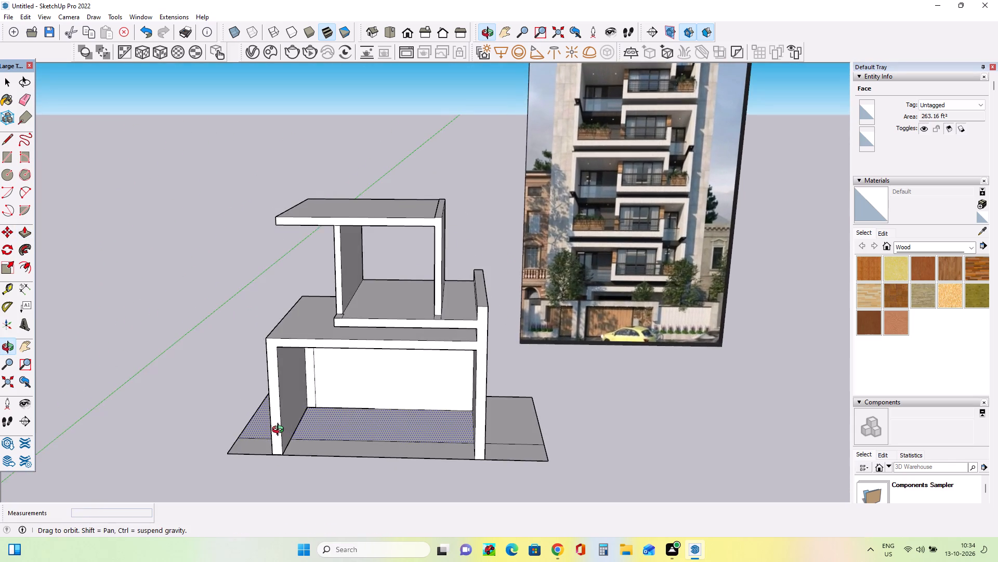
middle_click_drag(280, 431, 427, 430)
left_click(372, 327)
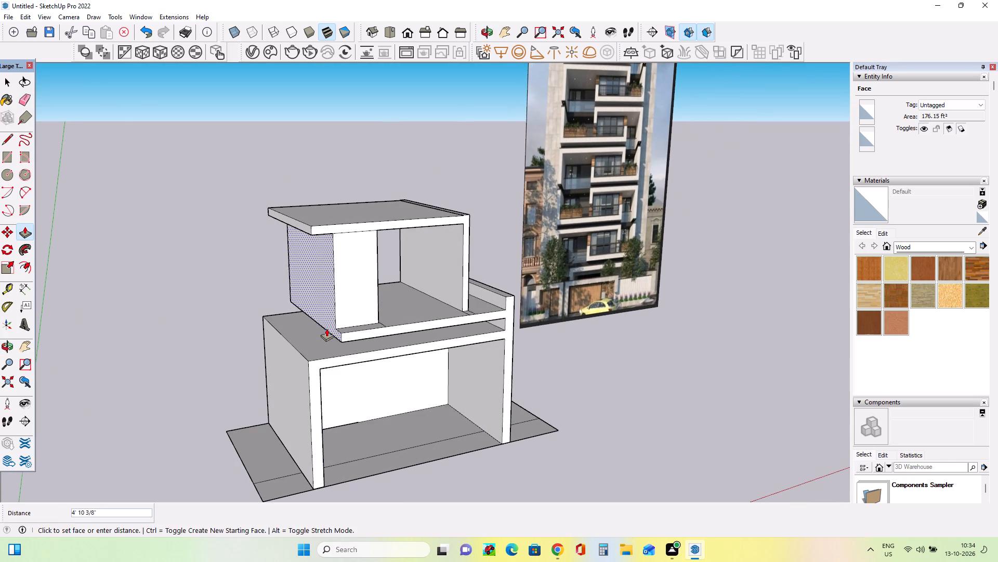
left_click(326, 328)
Shift the ground-floor end wall farther outward, moving its outer face about 6 15/16" and its inner face 3 15/16".
middle_click_drag(402, 347, 372, 360)
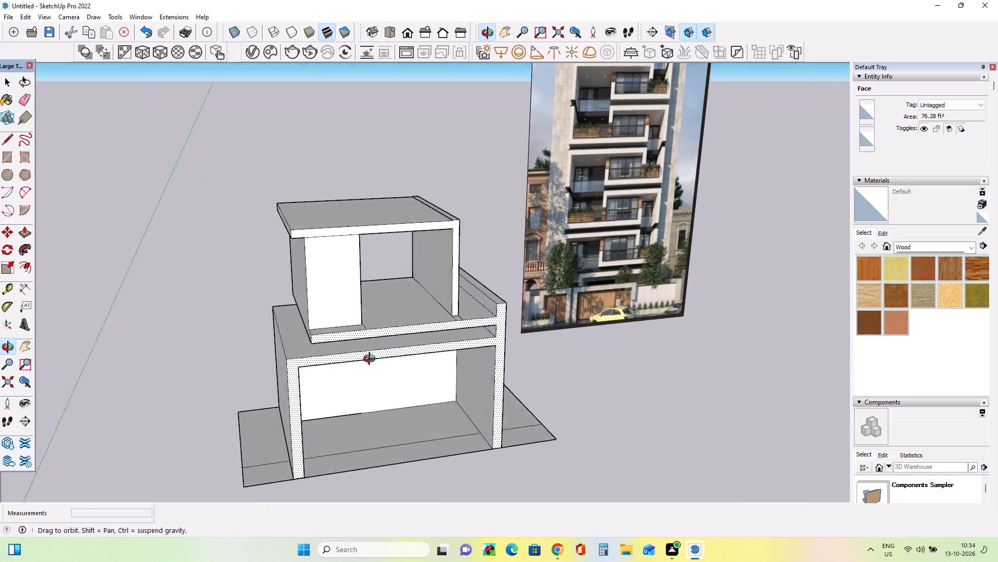
middle_click_drag(372, 360, 418, 357)
left_click(300, 396)
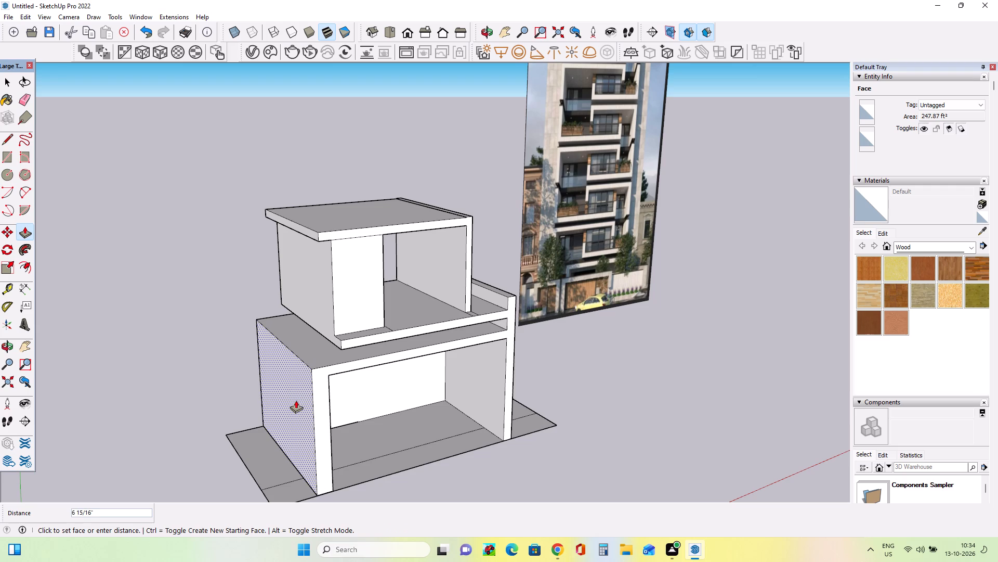
left_click(296, 400)
middle_click_drag(415, 404, 224, 410)
left_click(282, 399)
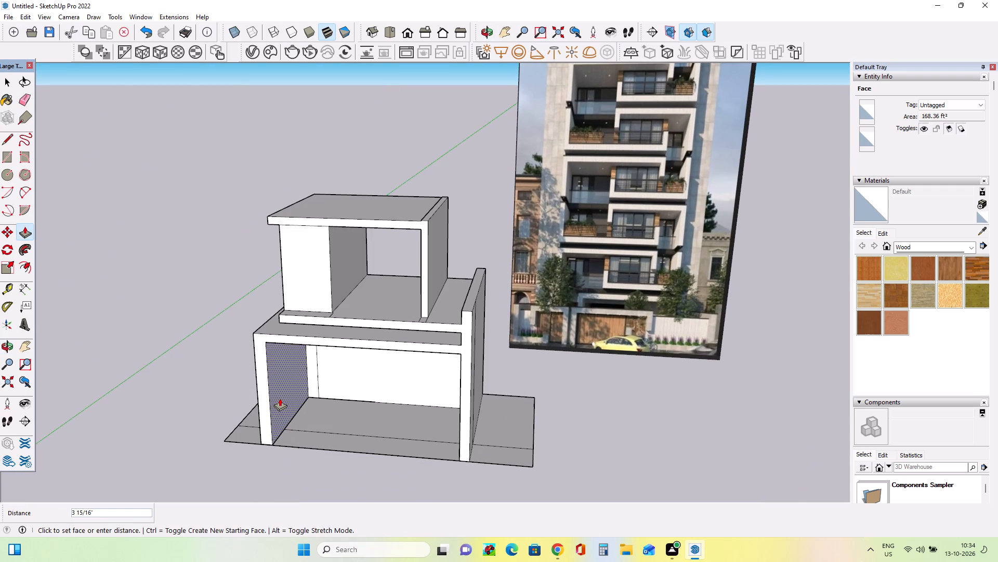
left_click(280, 398)
Push/Pull the inner face of the upper box's end wall outward 4' 2 1/2" to thin the wall.
scroll(373, 387, "up", 1)
middle_click_drag(379, 395, 387, 409)
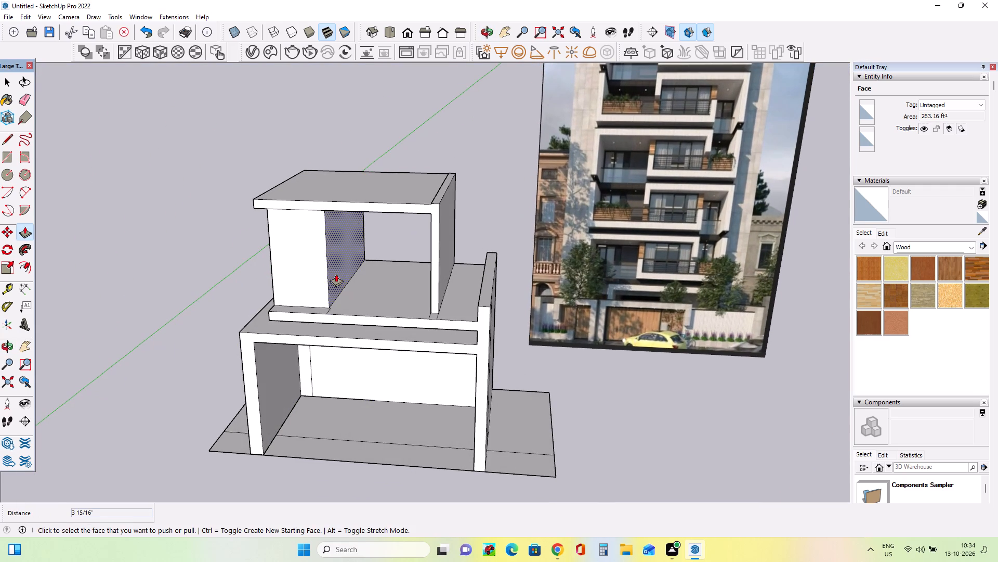
left_click(336, 274)
left_click(337, 268)
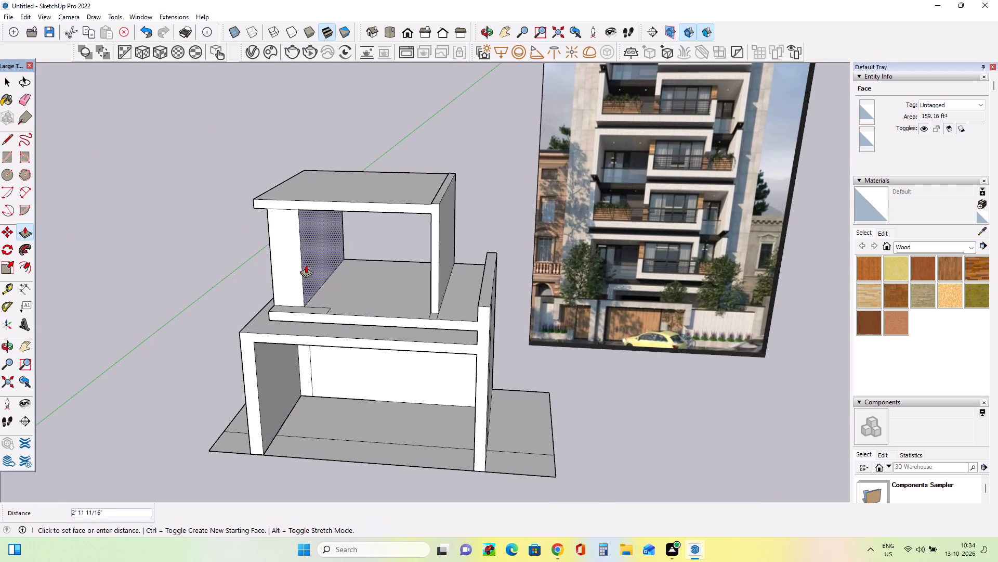
left_click(297, 260)
Thin the upper box's end wall by a further 2 3/16" from its inner face.
middle_click_drag(351, 358, 442, 355)
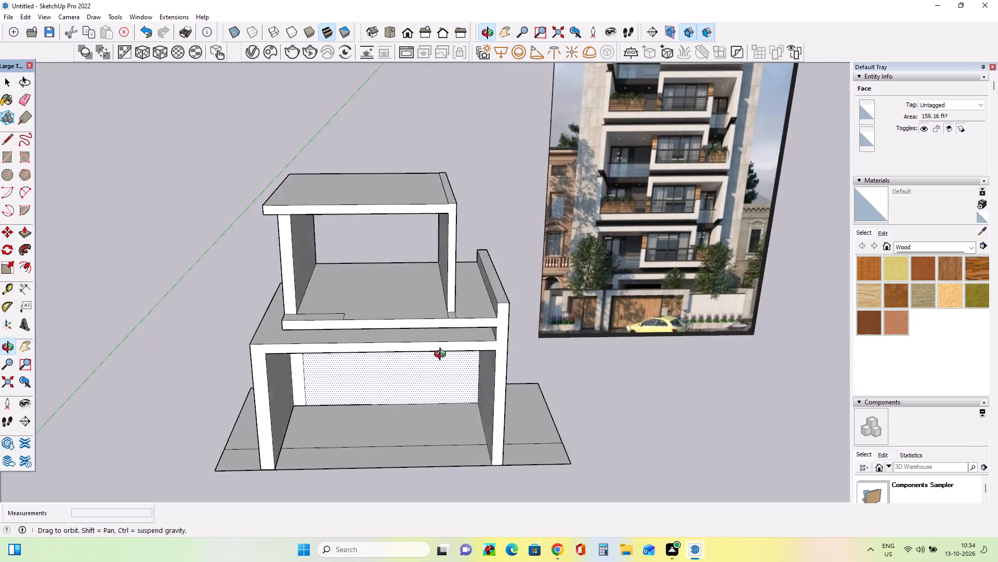
middle_click_drag(442, 355, 473, 342)
middle_click_drag(364, 311, 369, 328)
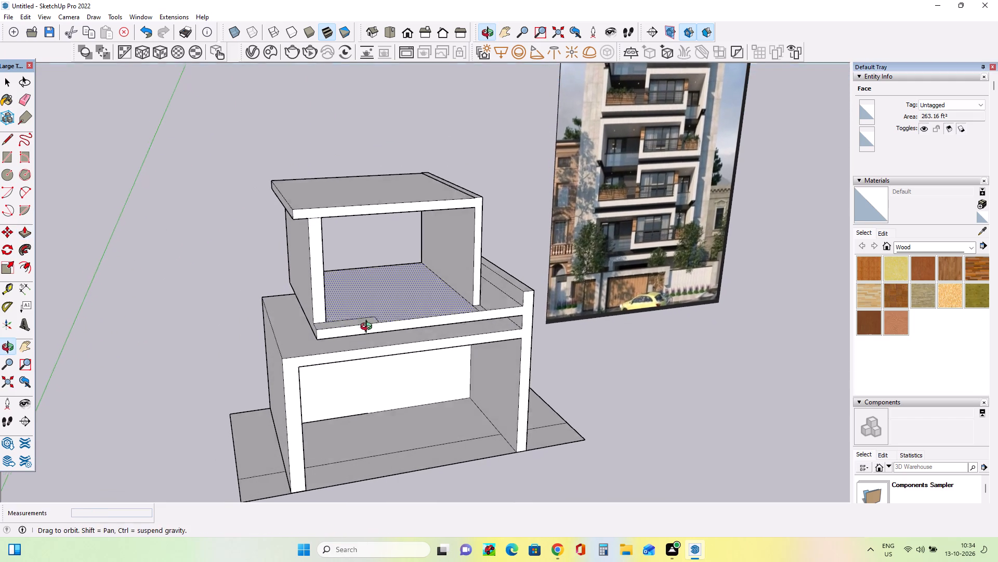
middle_click_drag(369, 328, 369, 328)
middle_click_drag(352, 365, 324, 310)
scroll(285, 292, "up", 1)
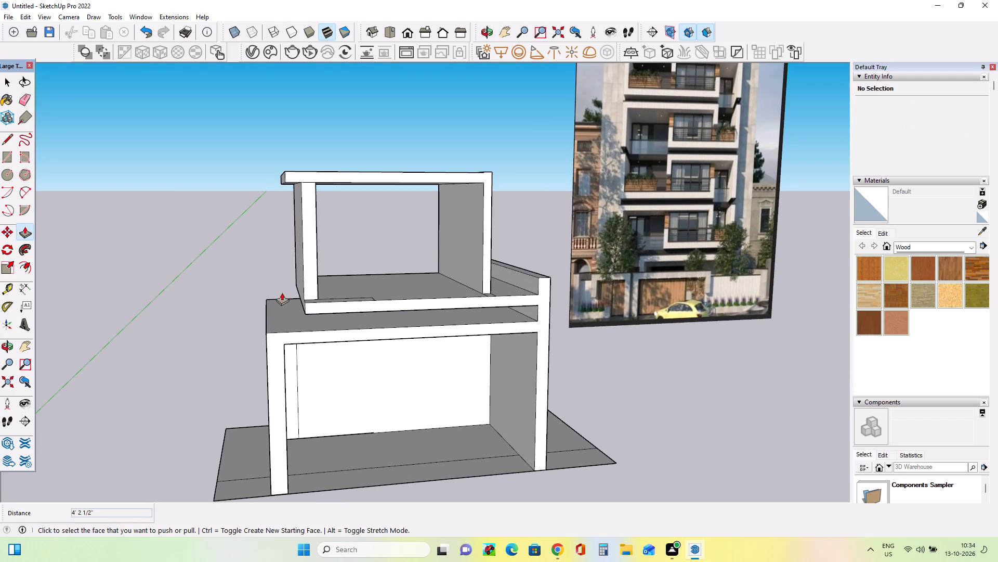
middle_click_drag(421, 251, 417, 318)
middle_click_drag(385, 339, 385, 340)
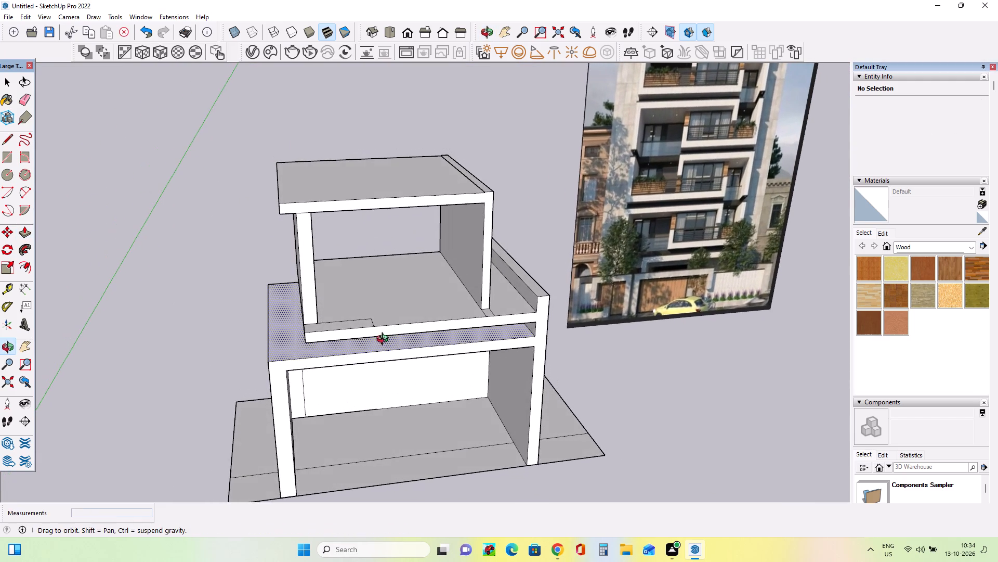
middle_click_drag(385, 340, 337, 356)
middle_click_drag(342, 355, 413, 326)
middle_click_drag(414, 324, 344, 369)
left_click(307, 258)
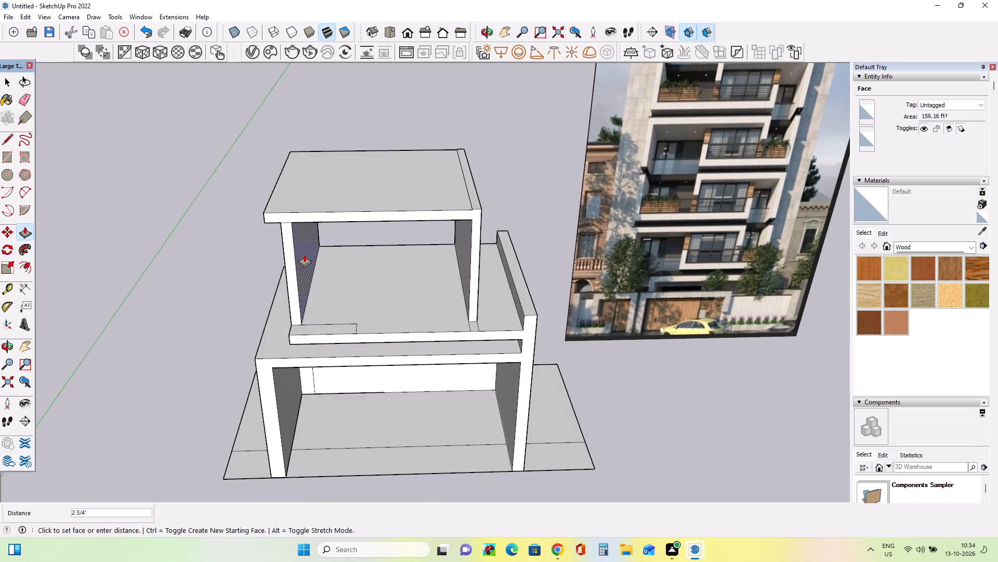
left_click(305, 254)
Draw a rectangle about 17' 11 11/16" by 3' 11/16" along the base's outer side to widen the base plane beyond the end wall.
middle_click_drag(398, 363, 427, 296)
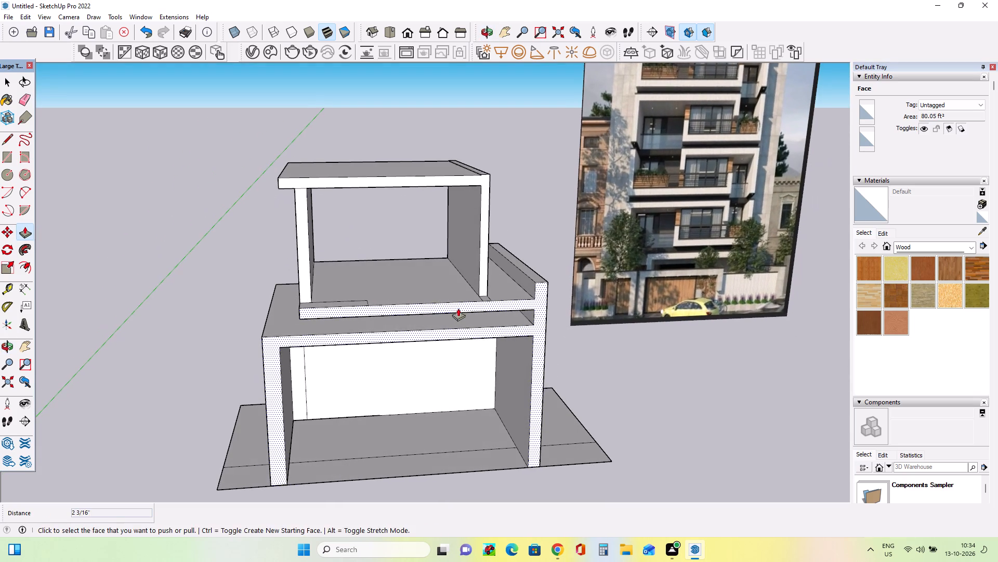
middle_click_drag(458, 308, 432, 314)
scroll(432, 314, "down", 3)
middle_click_drag(430, 314, 451, 311)
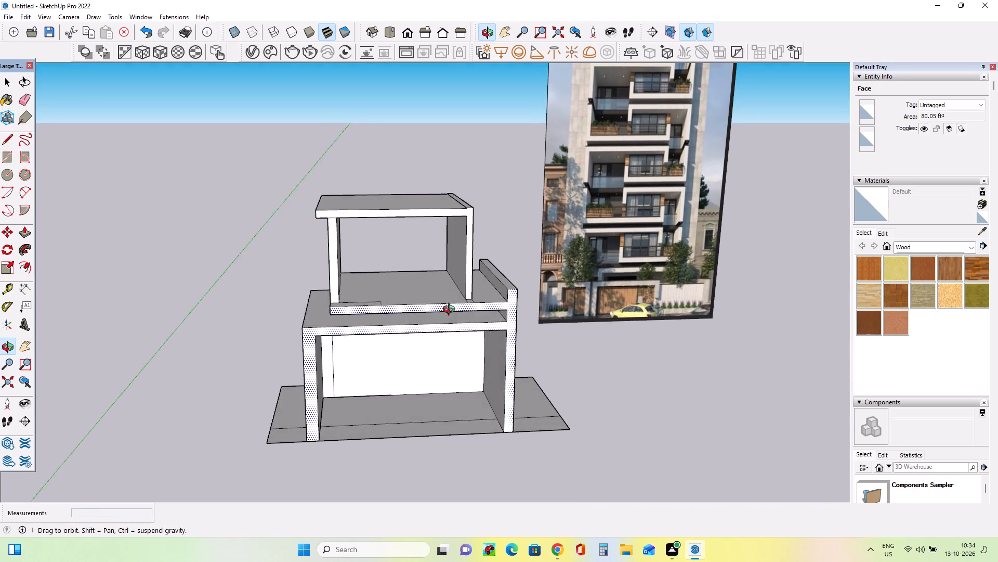
middle_click_drag(451, 311, 460, 330)
scroll(322, 401, "up", 1)
middle_click_drag(308, 406, 337, 396)
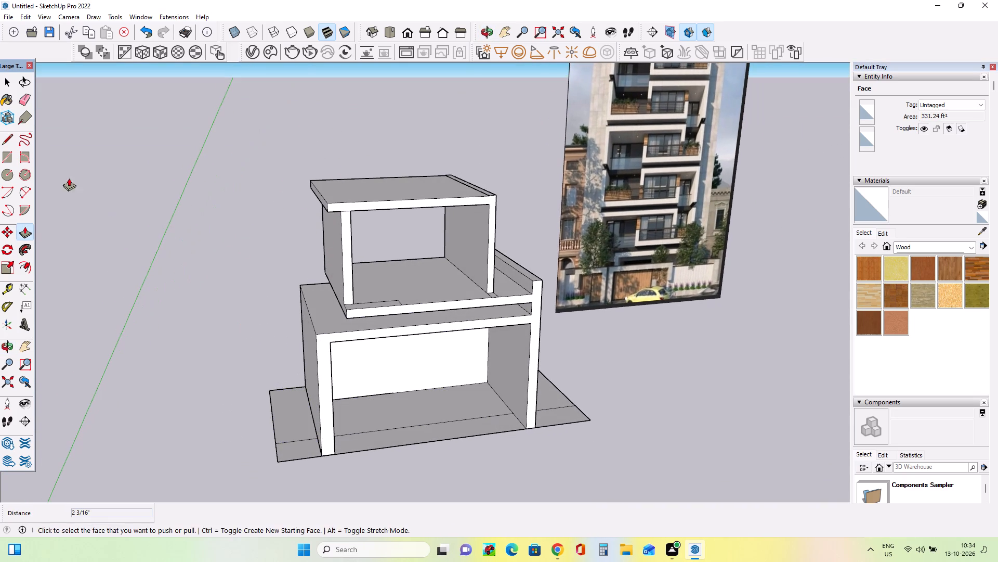
left_click(6, 158)
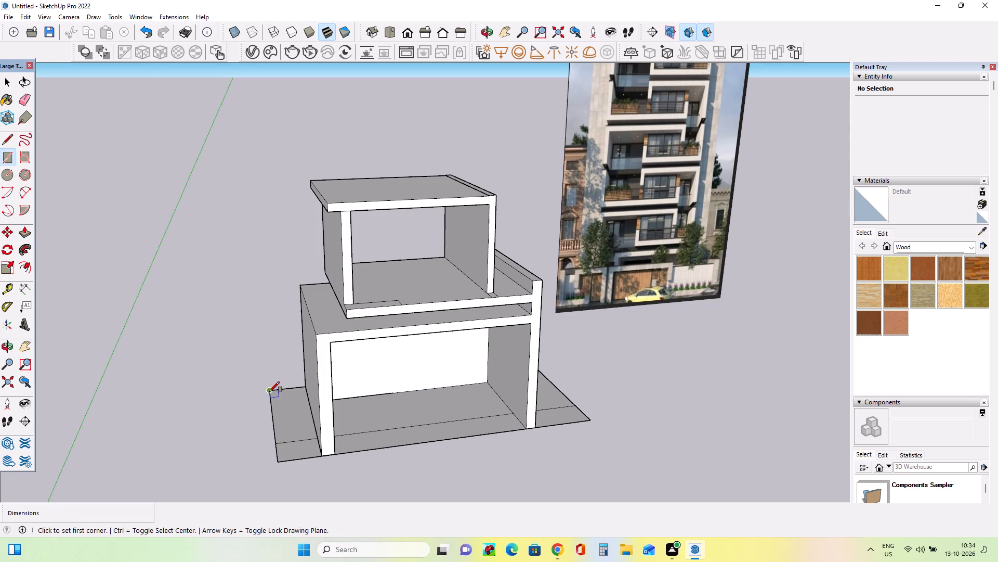
left_click(269, 392)
left_click(278, 462)
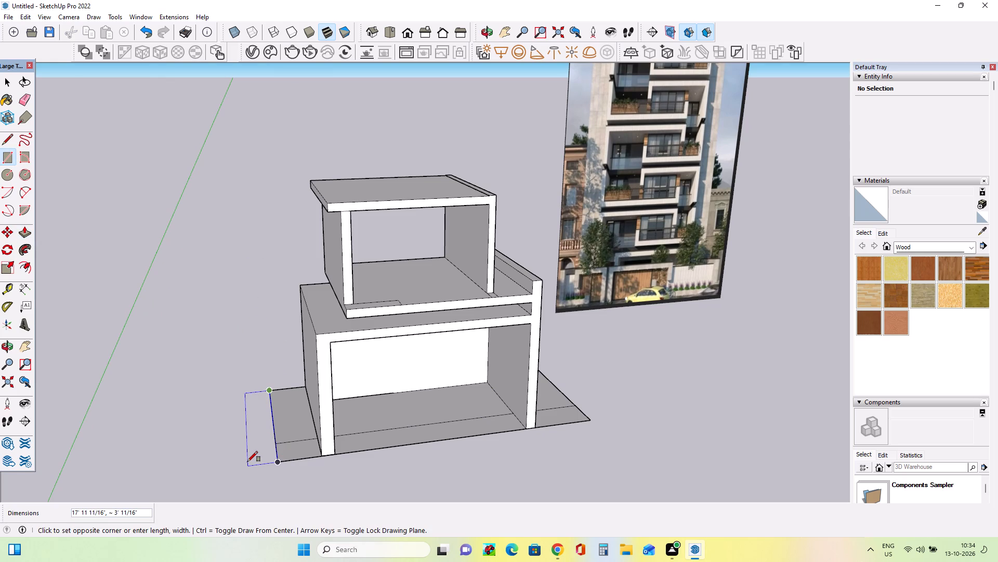
left_click(247, 462)
Examine the widened base, upper box frame and roof overhang from several angles against the reference facade.
middle_click_drag(366, 439, 293, 459)
middle_click(299, 462)
middle_click_drag(304, 463, 316, 468)
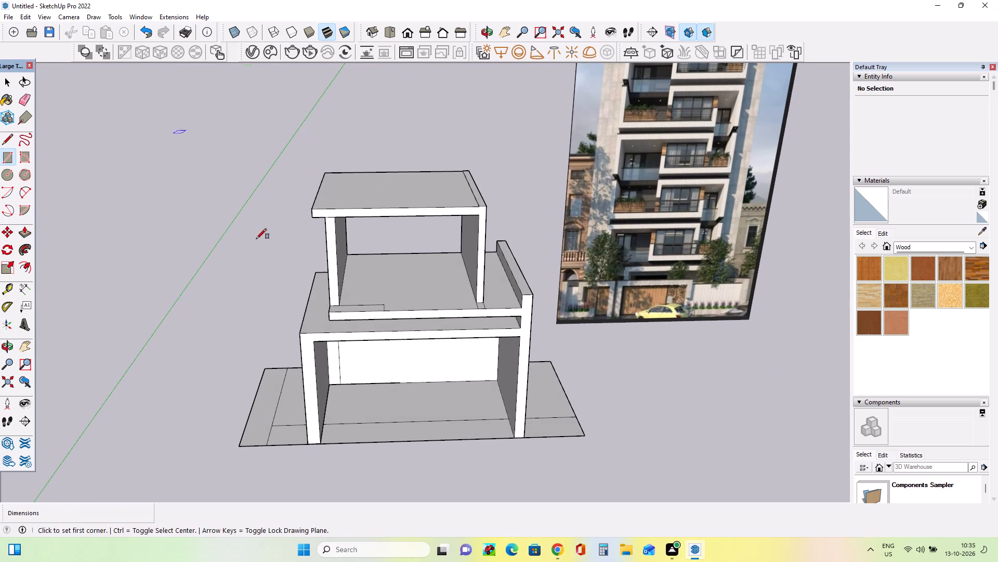
middle_click_drag(425, 334, 441, 363)
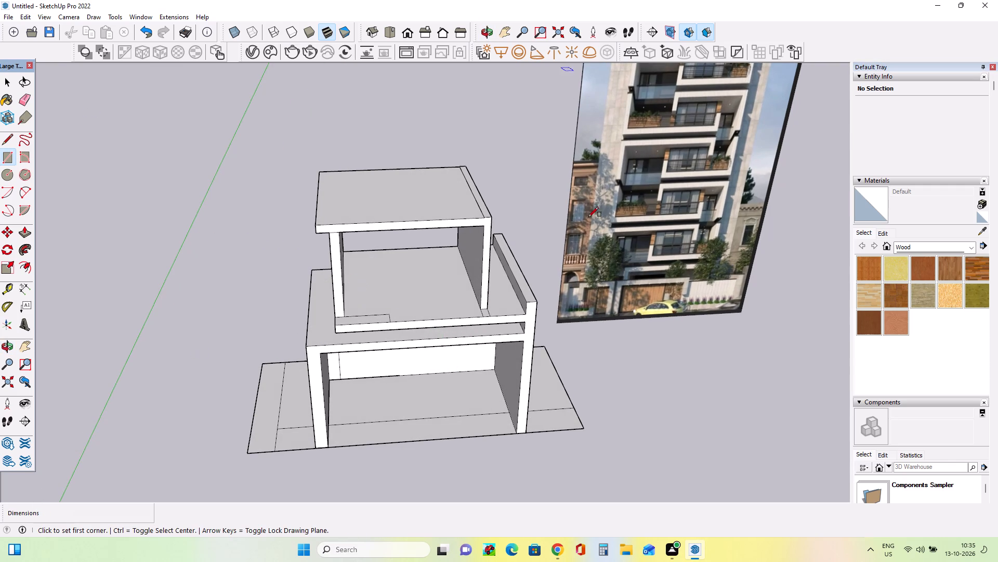
middle_click_drag(375, 244, 408, 212)
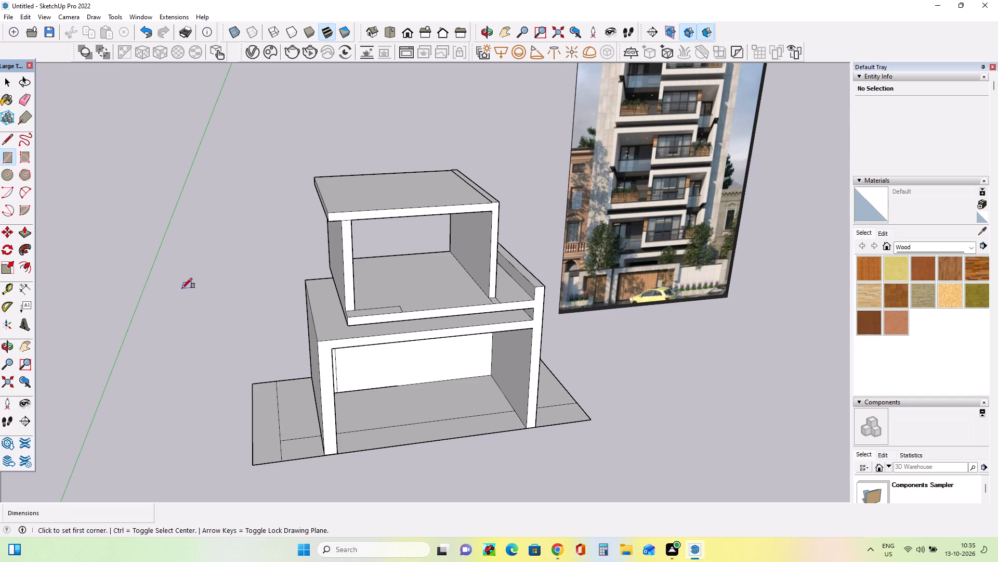
scroll(182, 288, "down", 8)
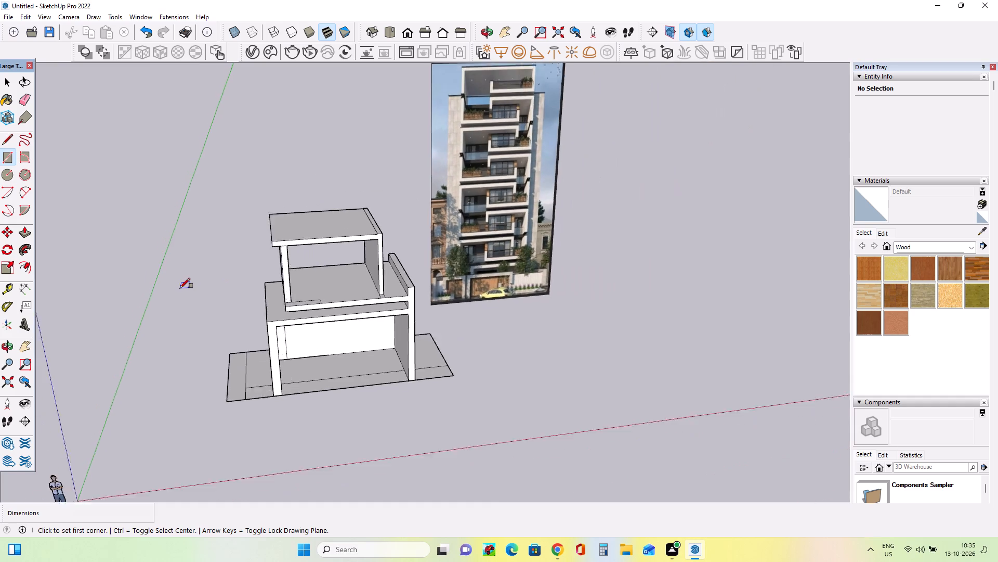
scroll(375, 264, "up", 6)
scroll(355, 269, "down", 2)
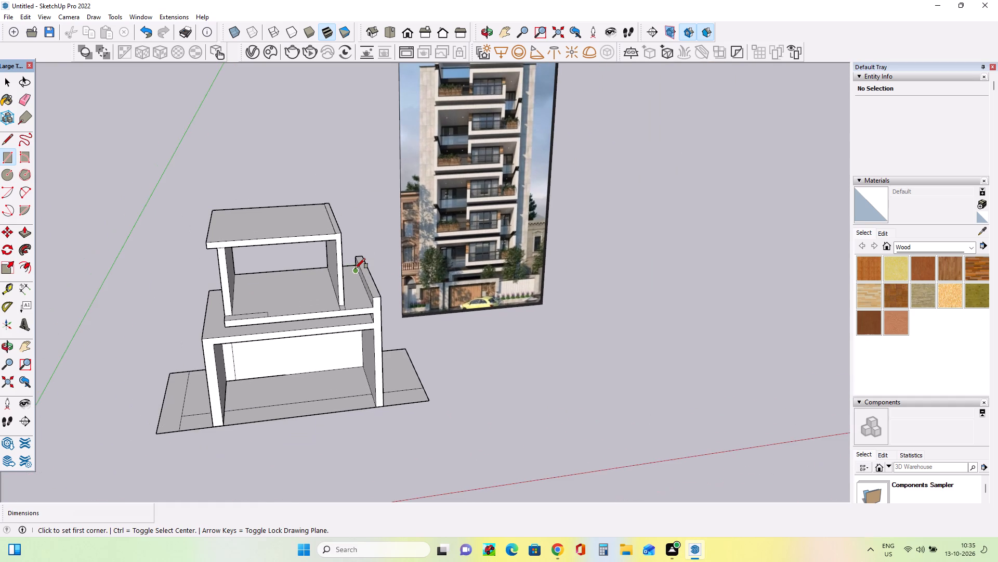
middle_click_drag(355, 269, 353, 275)
scroll(321, 224, "up", 3)
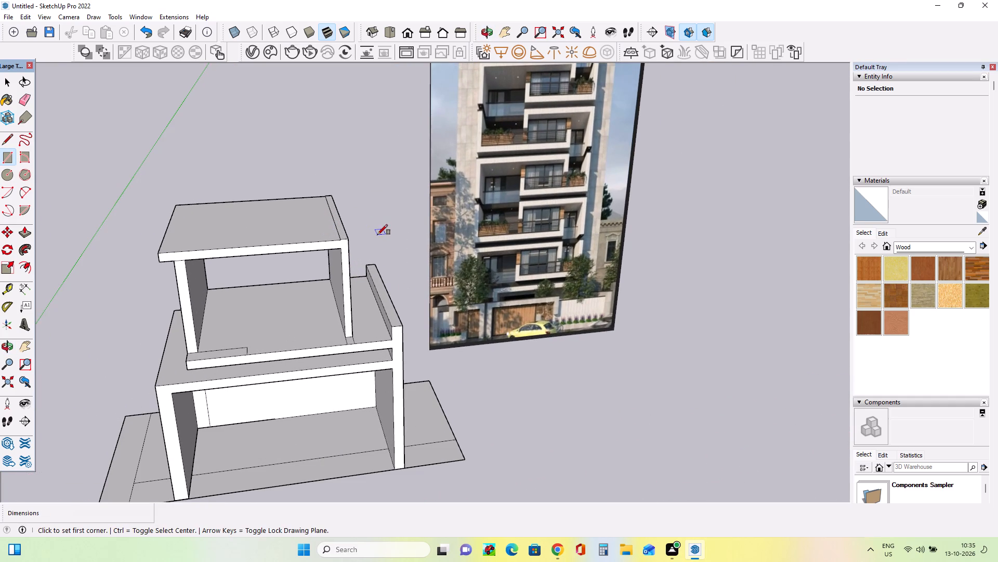
middle_click_drag(375, 236, 394, 240)
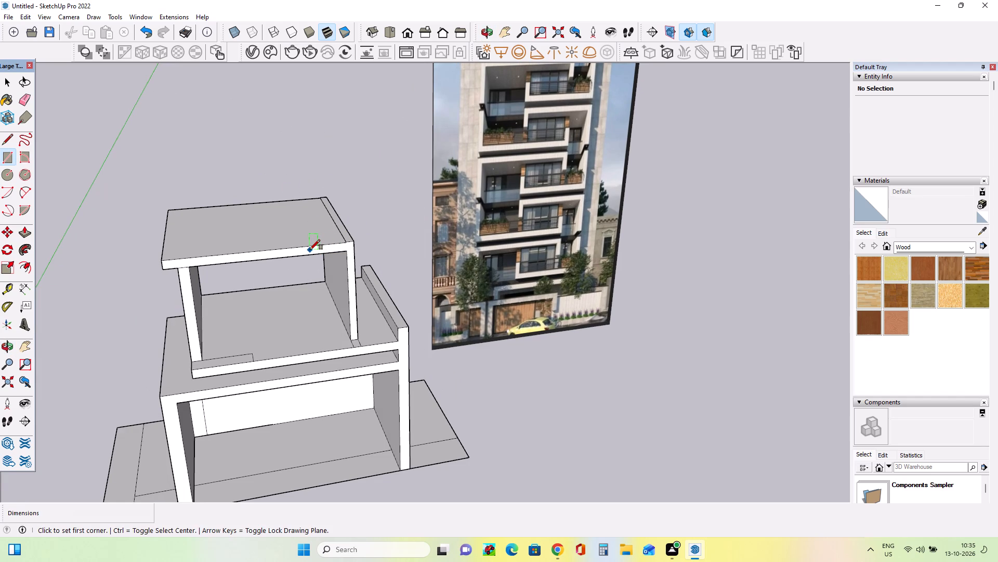
middle_click_drag(309, 249, 318, 207)
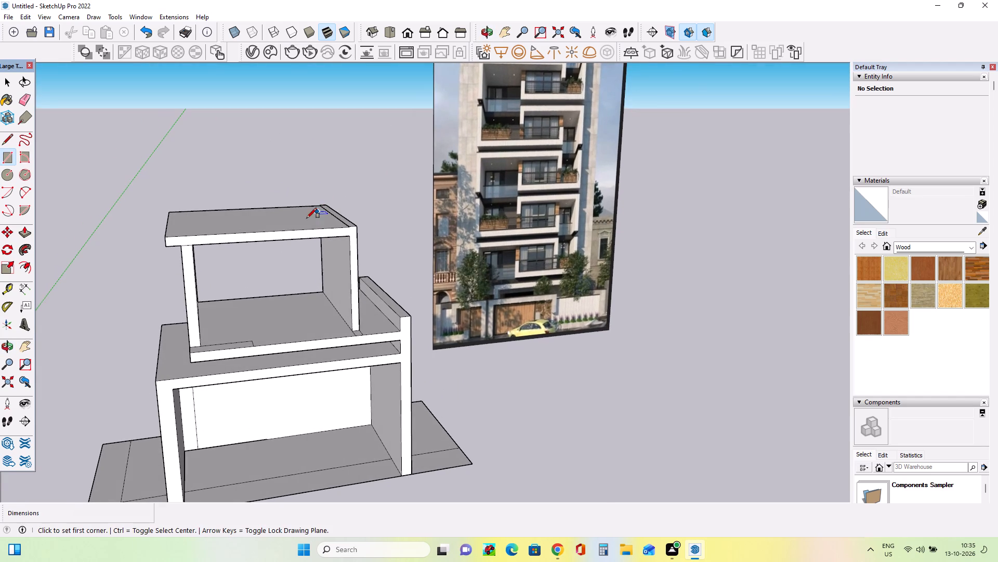
scroll(277, 227, "up", 2)
scroll(277, 227, "down", 2)
middle_click_drag(277, 227, 286, 235)
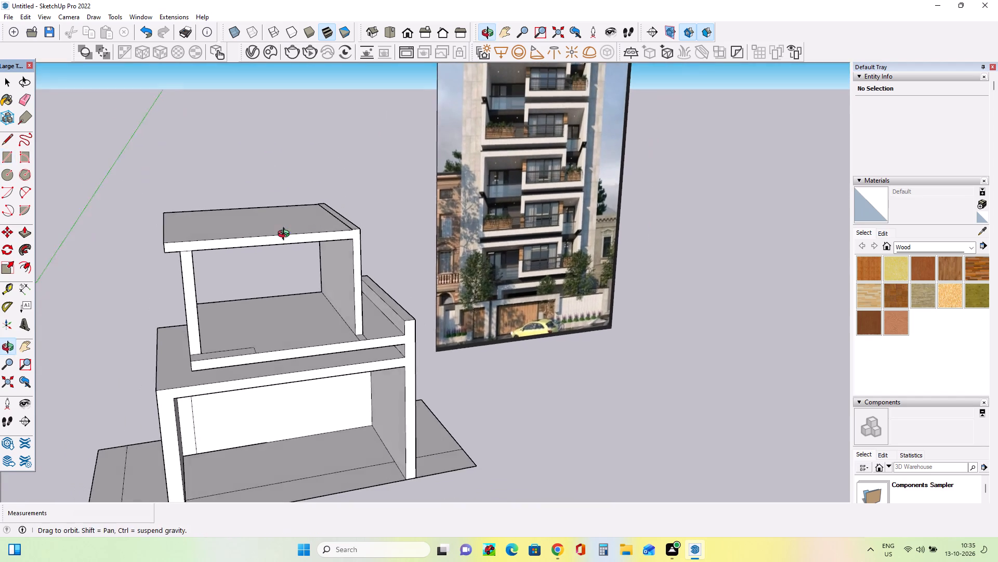
middle_click_drag(286, 235, 258, 245)
middle_click_drag(267, 282, 307, 263)
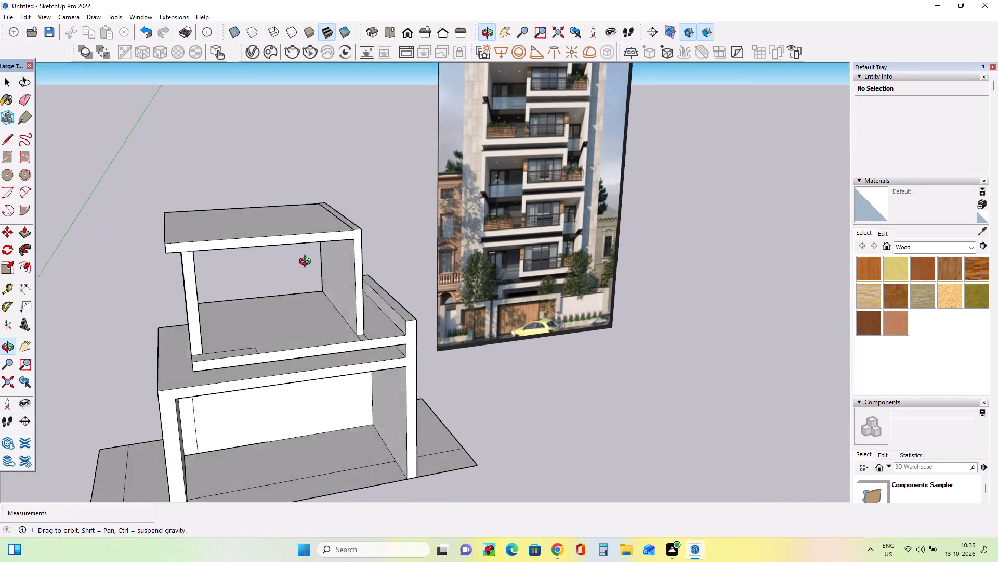
middle_click_drag(307, 263, 308, 261)
middle_click_drag(269, 314, 263, 303)
middle_click_drag(283, 295, 310, 288)
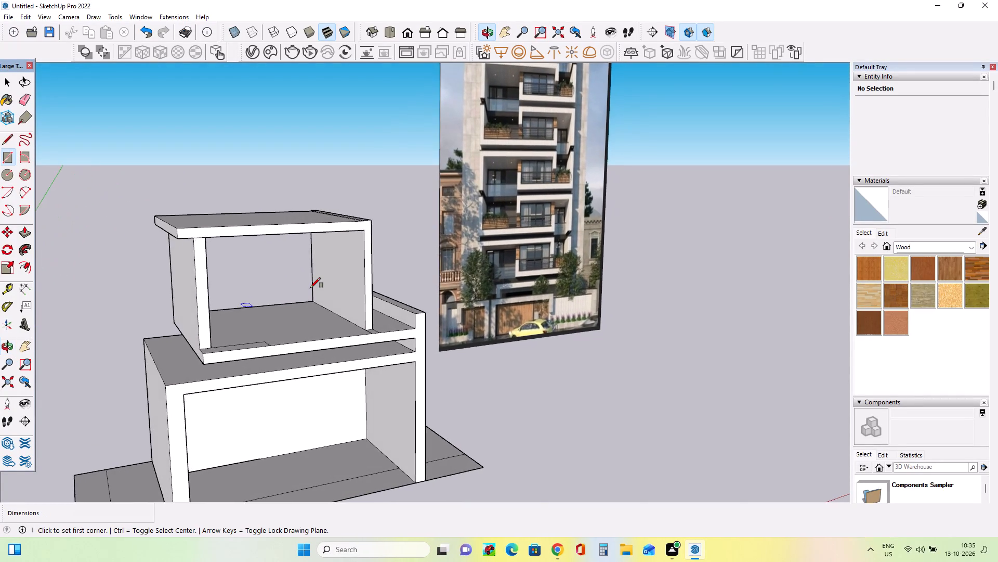
Push/Pull the roof slab's end face outward so the slab overhangs the new strip of the base.
scroll(310, 288, "down", 4)
middle_click_drag(311, 288, 395, 302)
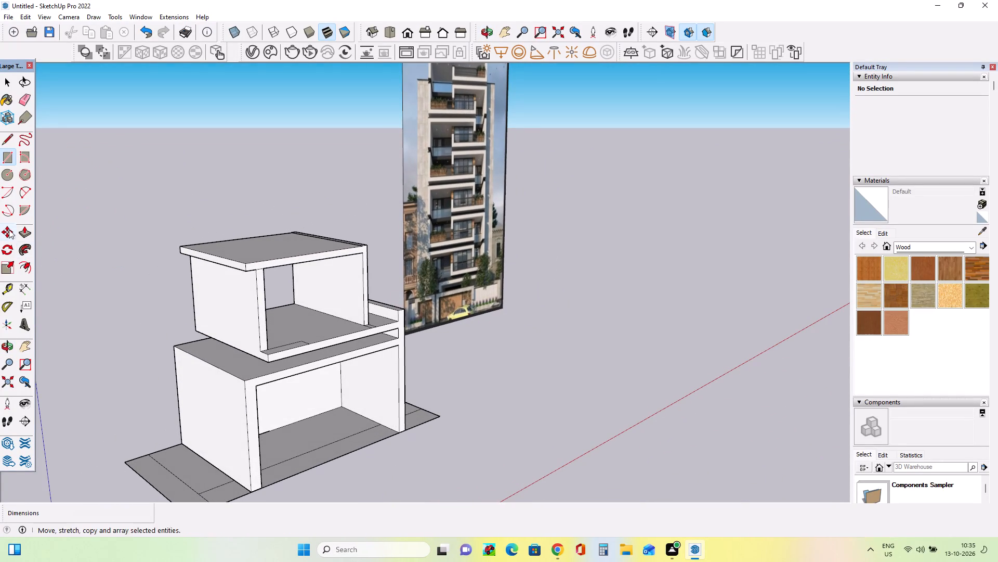
left_click(28, 234)
left_click(243, 263)
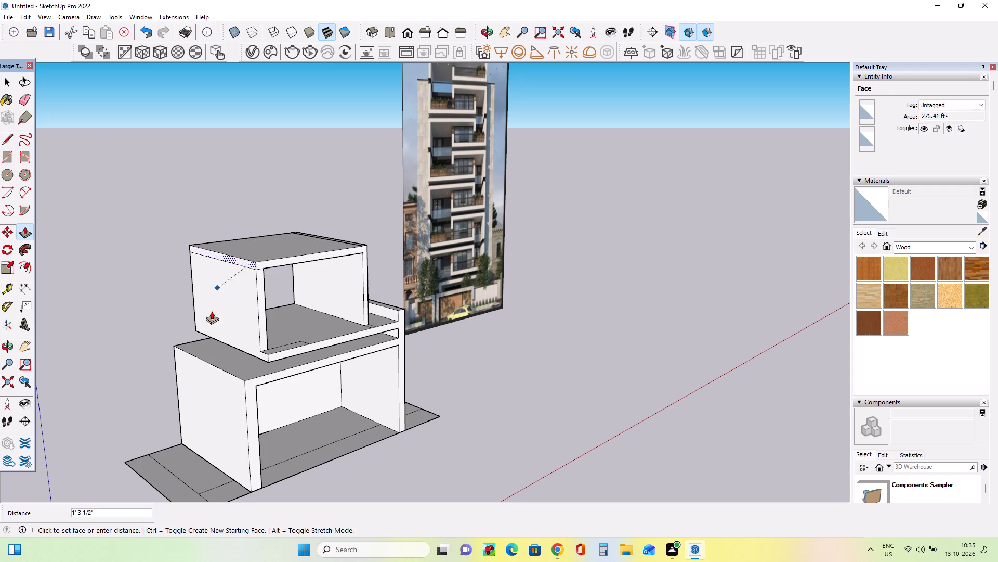
left_click(153, 464)
middle_click_drag(345, 381, 262, 381)
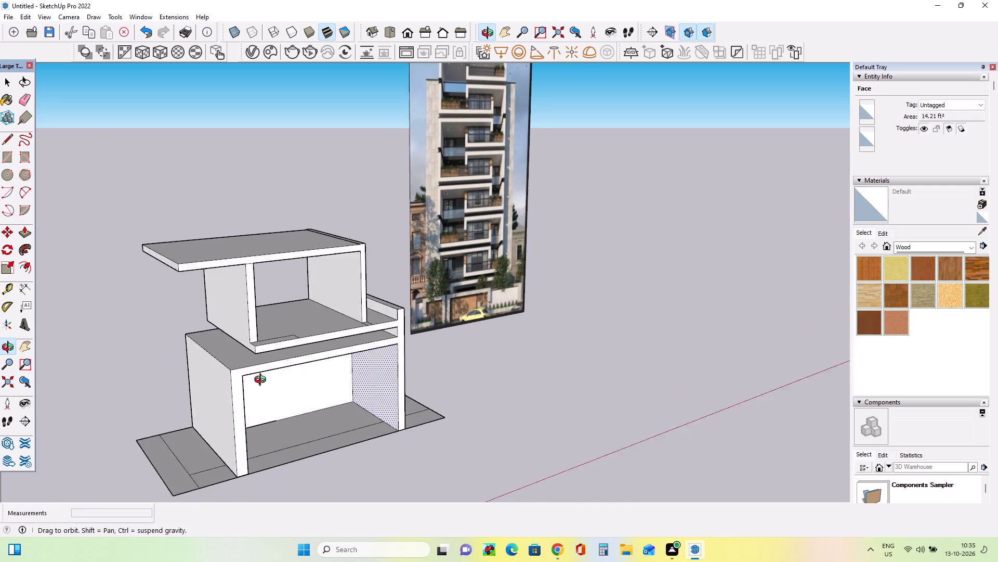
Examine the roof overhang, upper box frame and base from several angles against the reference facade.
middle_click_drag(262, 381, 181, 375)
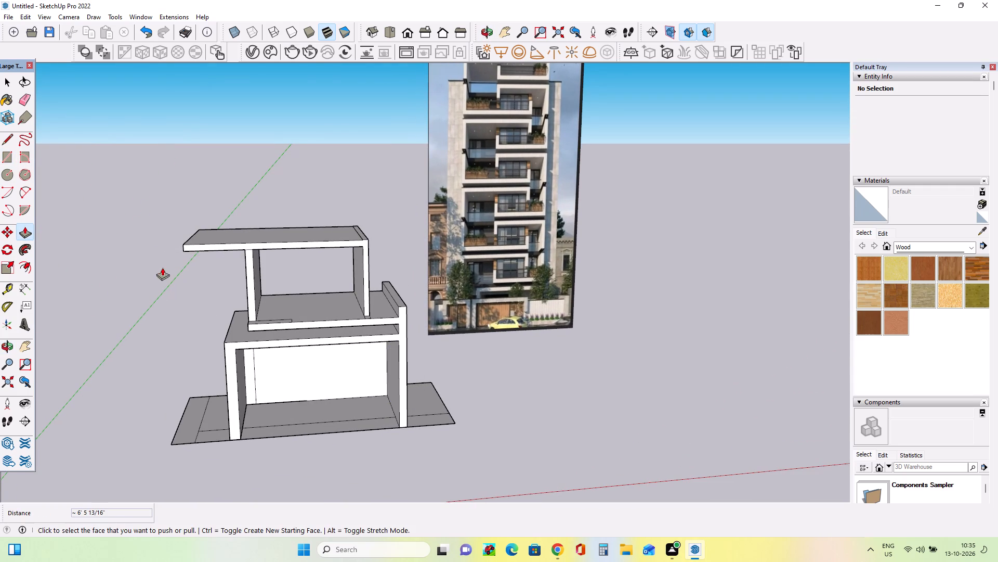
middle_click_drag(166, 268, 215, 280)
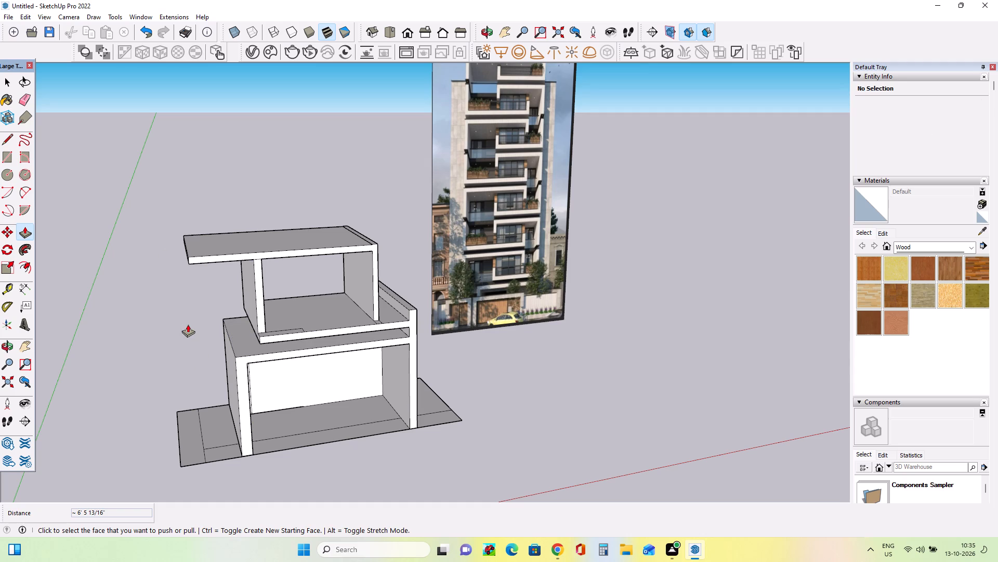
middle_click_drag(256, 367, 264, 389)
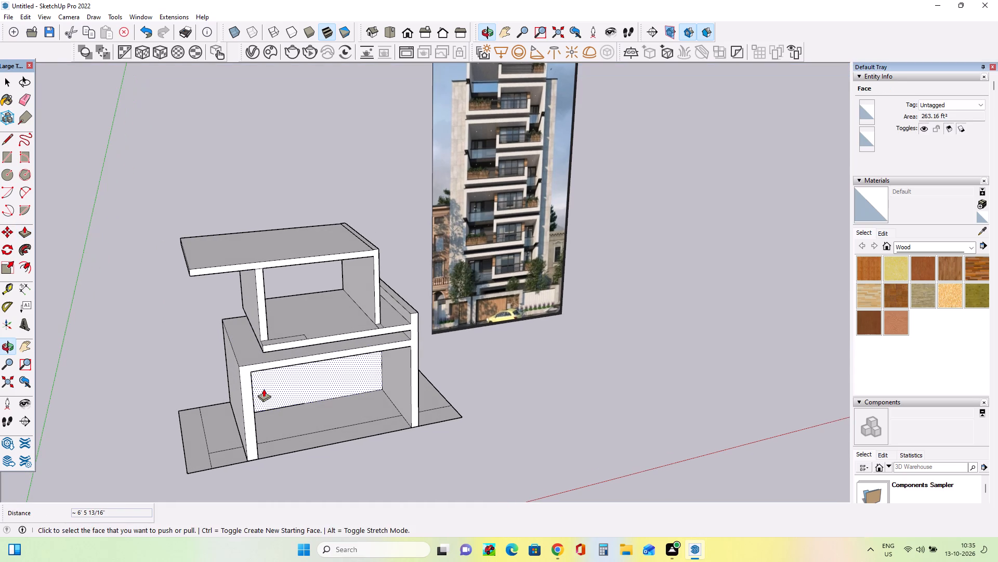
middle_click_drag(262, 386, 258, 349)
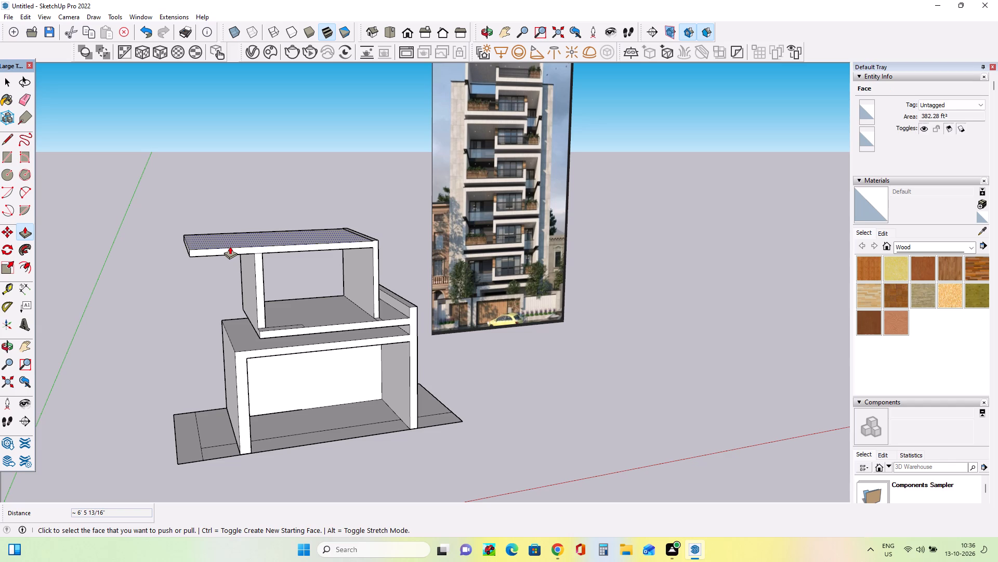
middle_click_drag(269, 401, 319, 438)
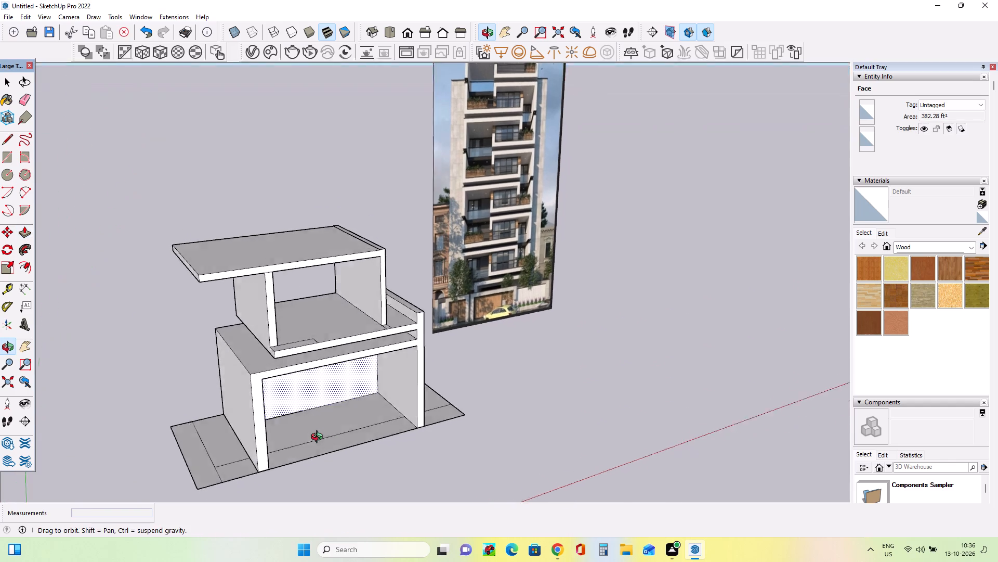
middle_click_drag(319, 438, 353, 429)
scroll(338, 355, "up", 2)
middle_click_drag(338, 355, 310, 357)
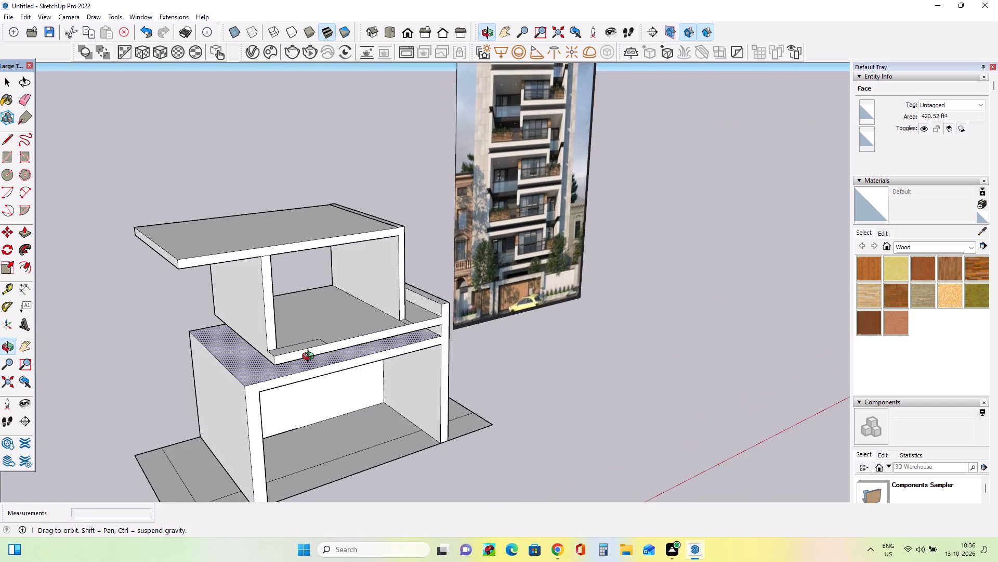
middle_click_drag(310, 357, 251, 349)
middle_click_drag(334, 317, 333, 299)
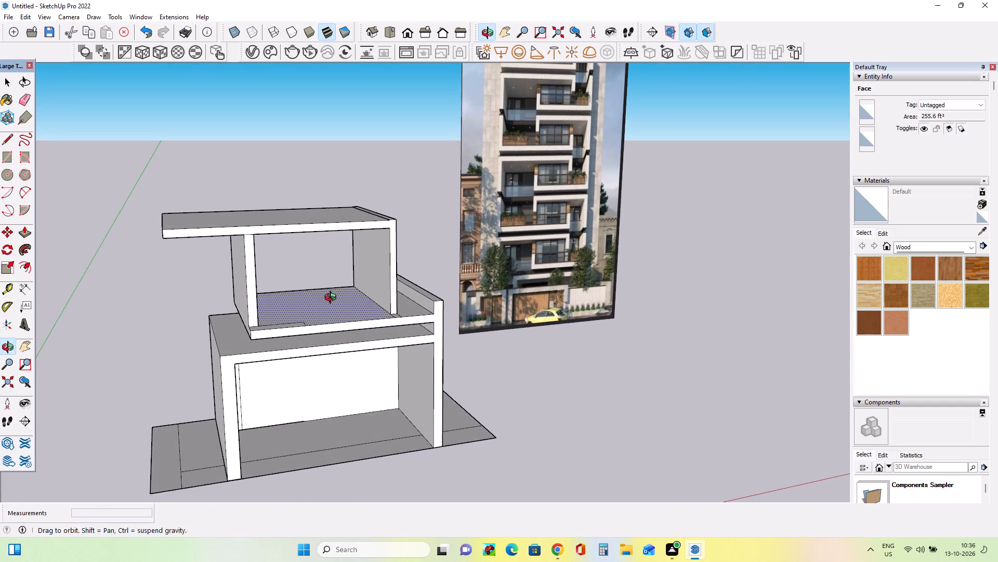
middle_click_drag(333, 299, 333, 292)
middle_click_drag(334, 298, 367, 299)
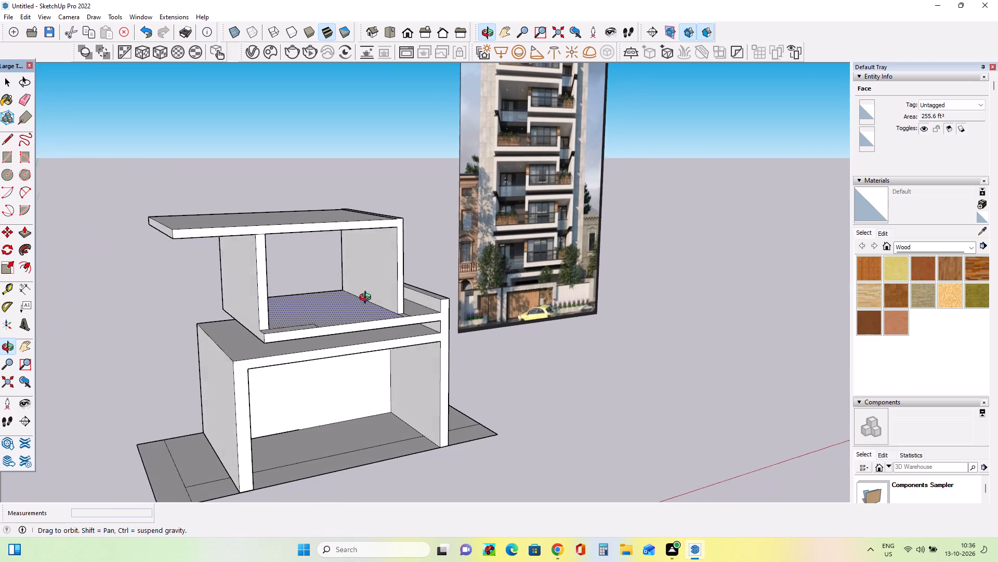
middle_click_drag(367, 299, 265, 313)
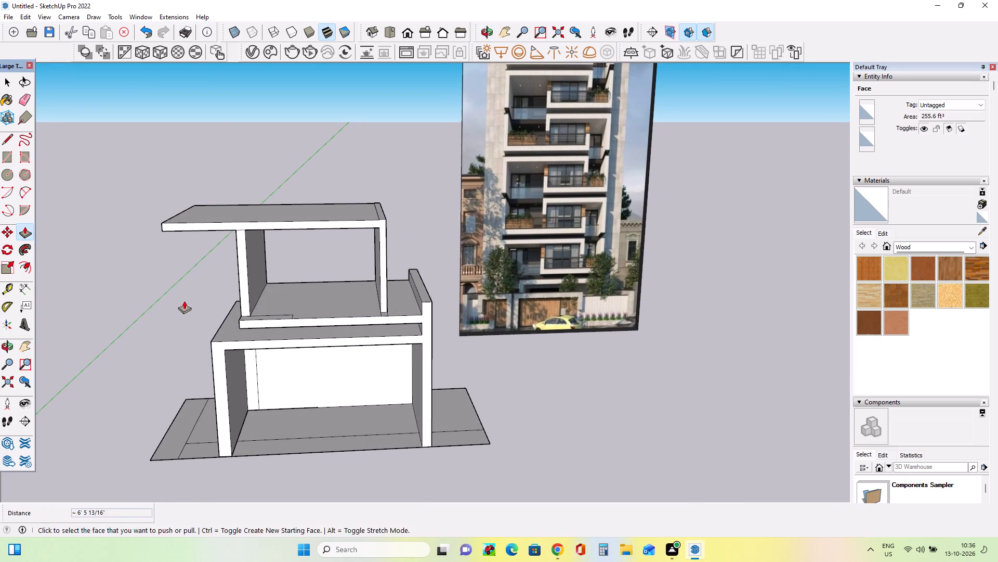
middle_click_drag(189, 301, 231, 298)
middle_click_drag(237, 313, 267, 313)
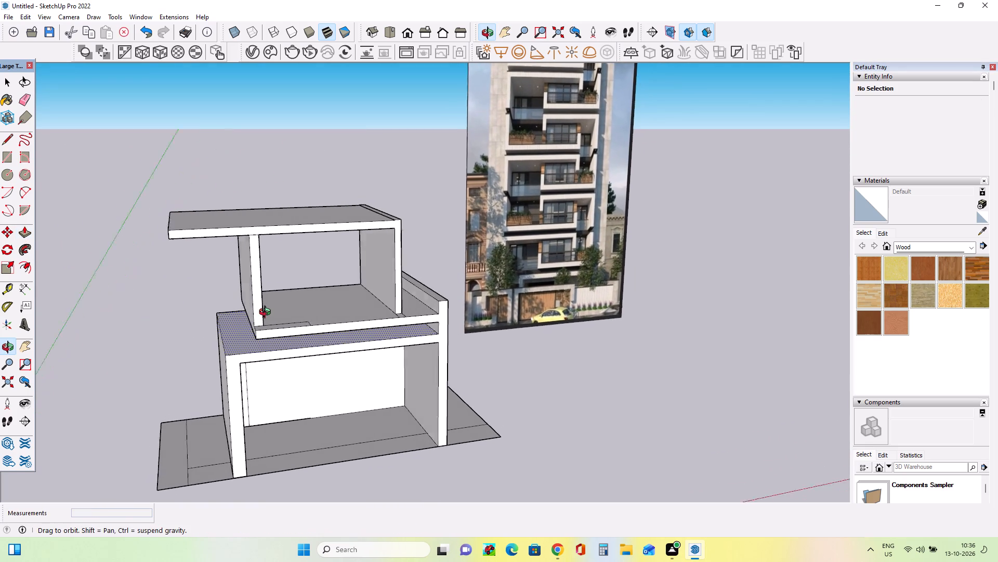
middle_click_drag(267, 313, 247, 327)
middle_click_drag(397, 296, 381, 294)
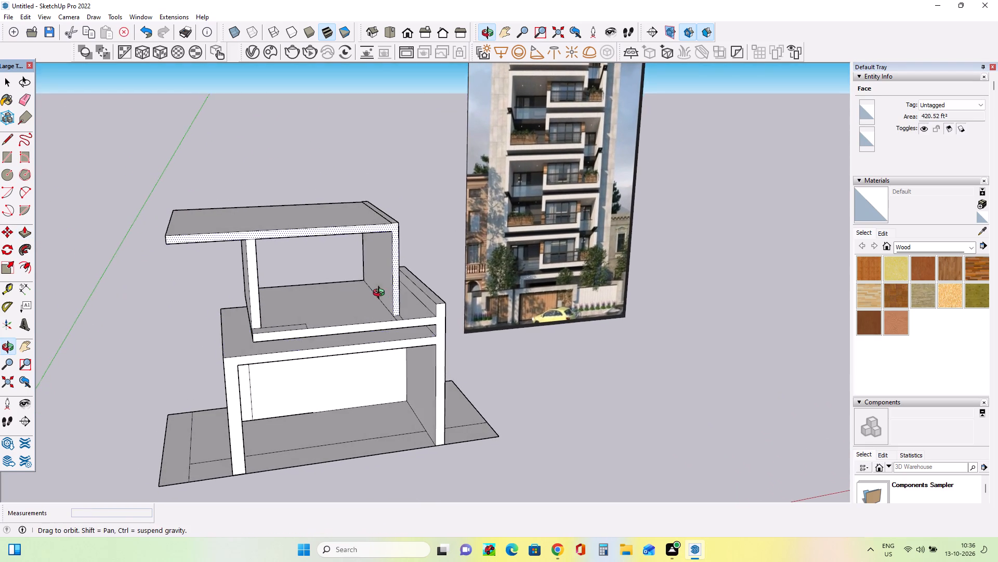
middle_click_drag(381, 294, 378, 287)
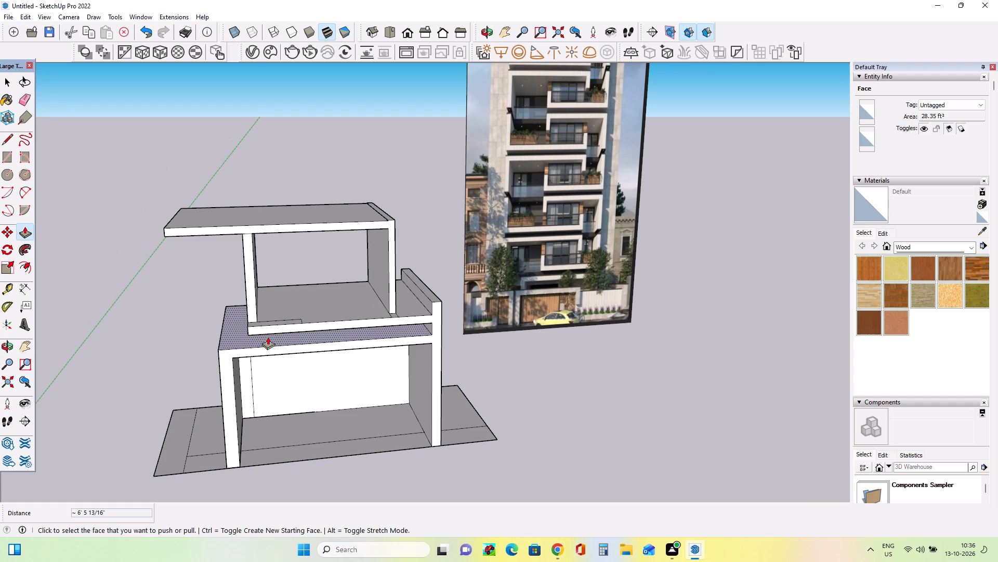
middle_click(205, 342)
middle_click_drag(203, 363, 222, 347)
middle_click(218, 346)
middle_click_drag(302, 390, 343, 395)
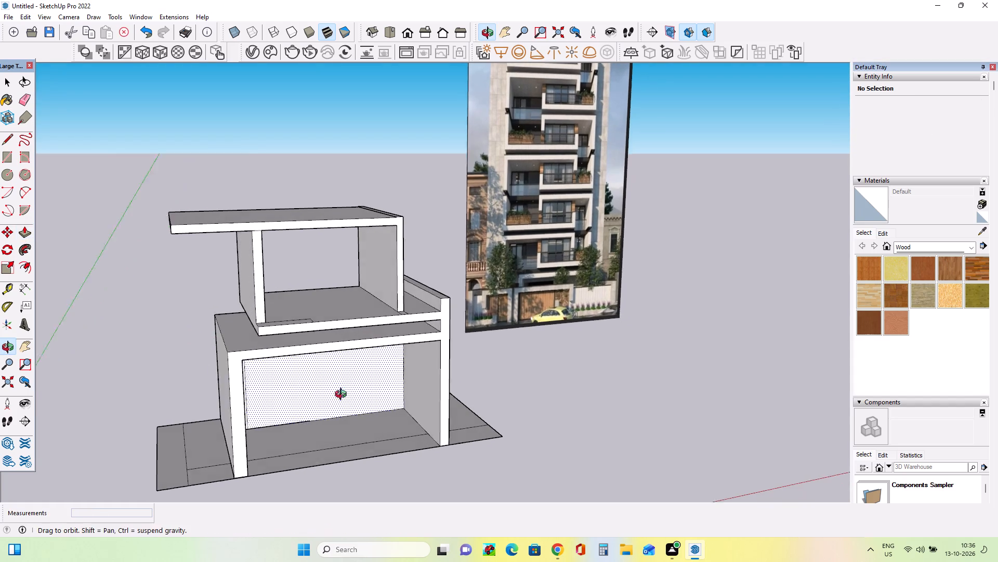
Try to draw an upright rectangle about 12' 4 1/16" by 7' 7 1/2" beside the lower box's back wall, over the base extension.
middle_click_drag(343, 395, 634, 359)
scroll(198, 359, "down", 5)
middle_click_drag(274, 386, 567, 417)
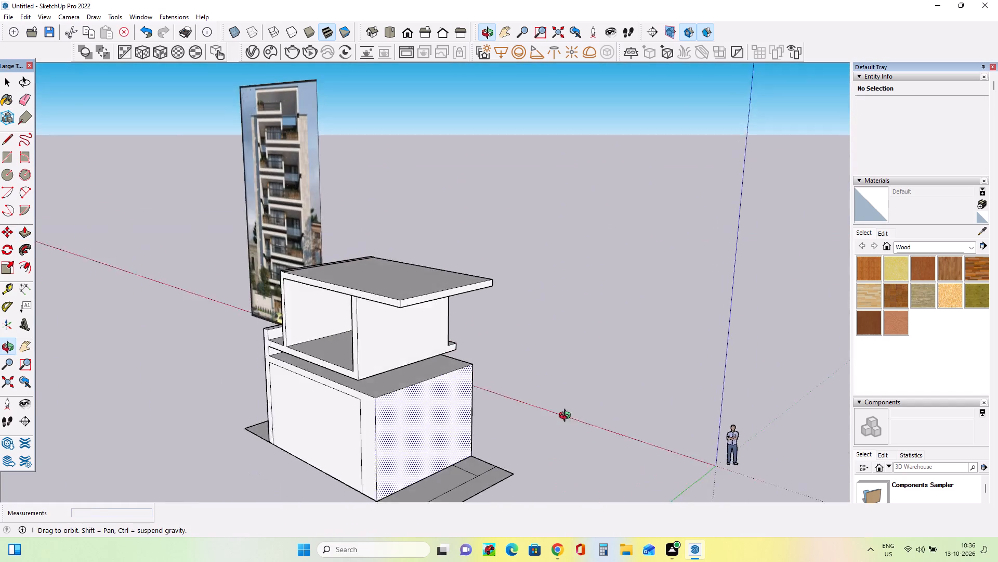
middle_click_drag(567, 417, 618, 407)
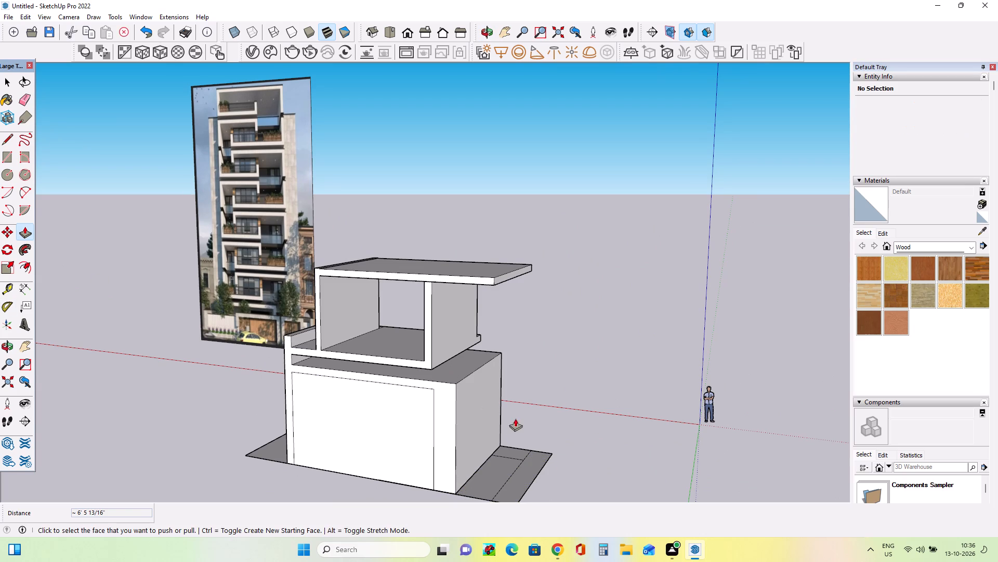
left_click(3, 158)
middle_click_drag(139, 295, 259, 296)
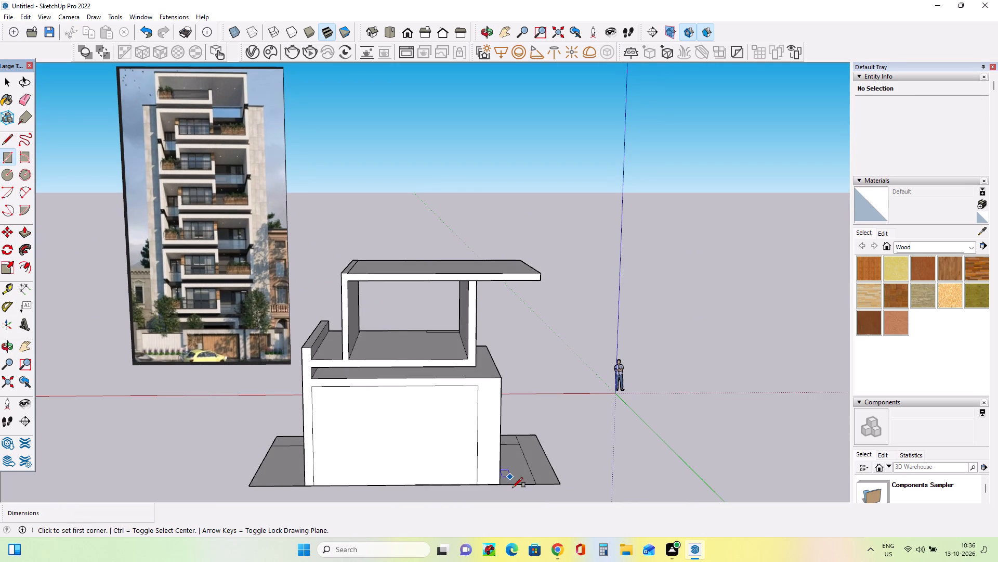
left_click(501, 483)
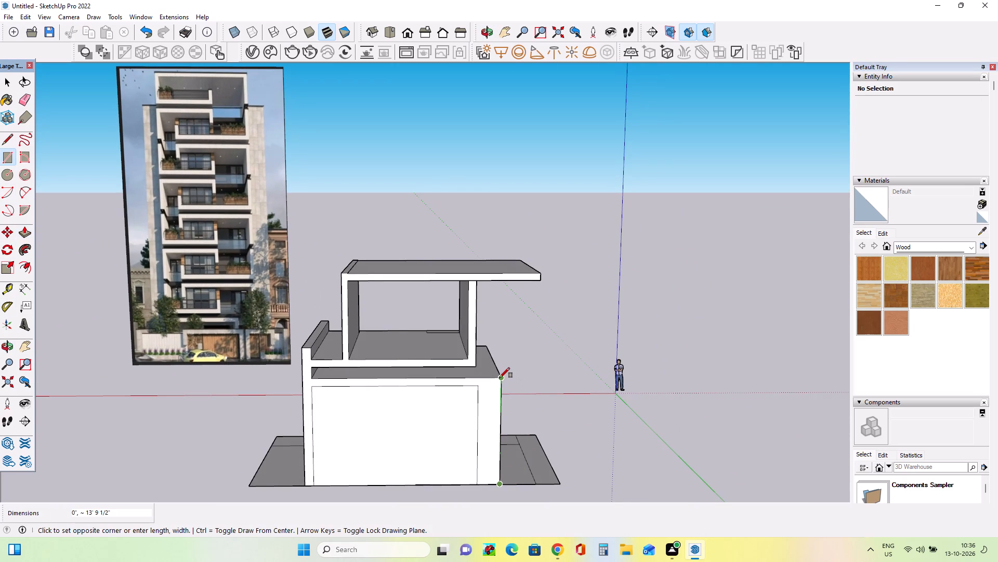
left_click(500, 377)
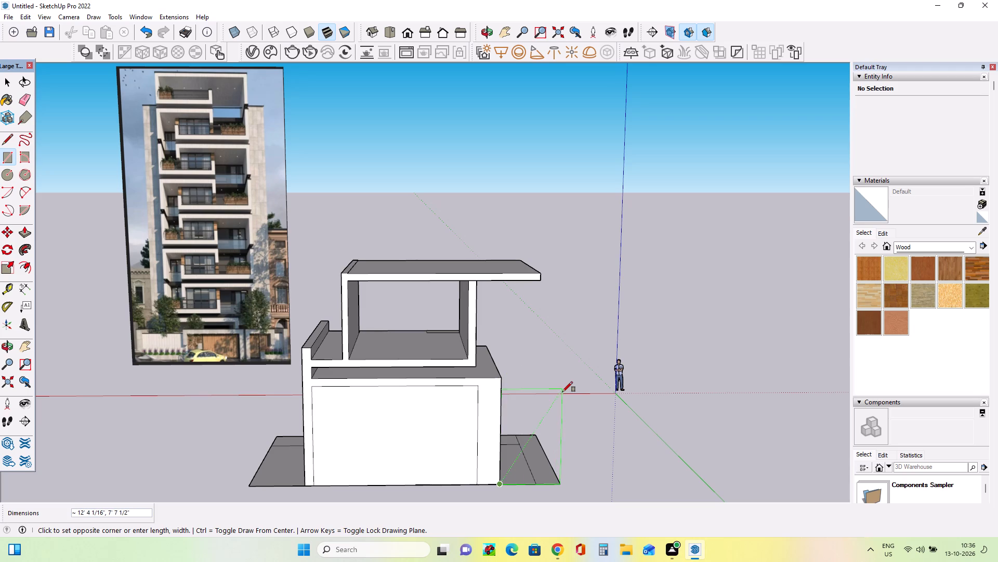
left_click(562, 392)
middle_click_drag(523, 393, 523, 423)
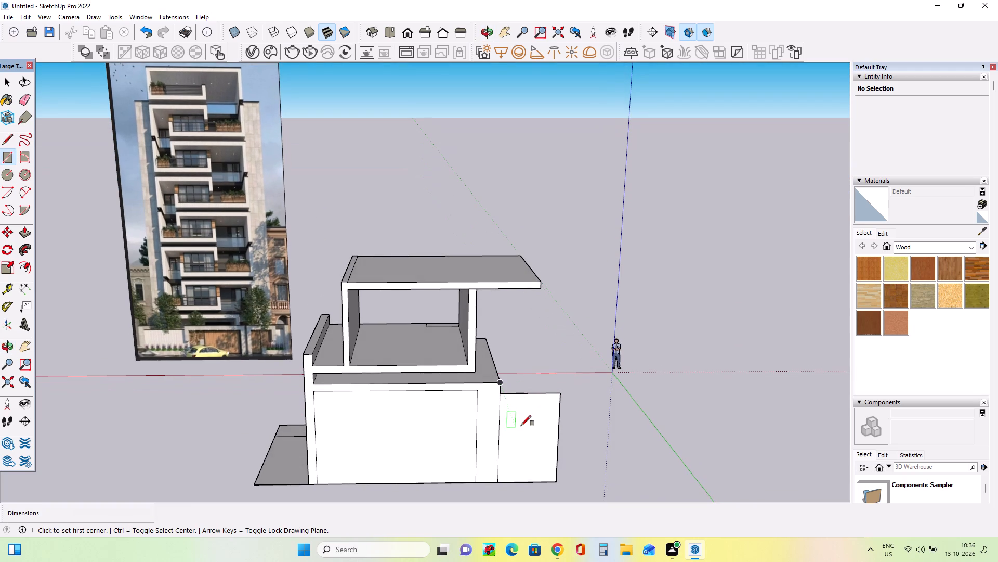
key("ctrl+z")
Draw an upright rectangle about 13' 9 1/2" high by 7' 7 1/2" wide from the lower box's back corner to the base's outer edge.
left_click(499, 482)
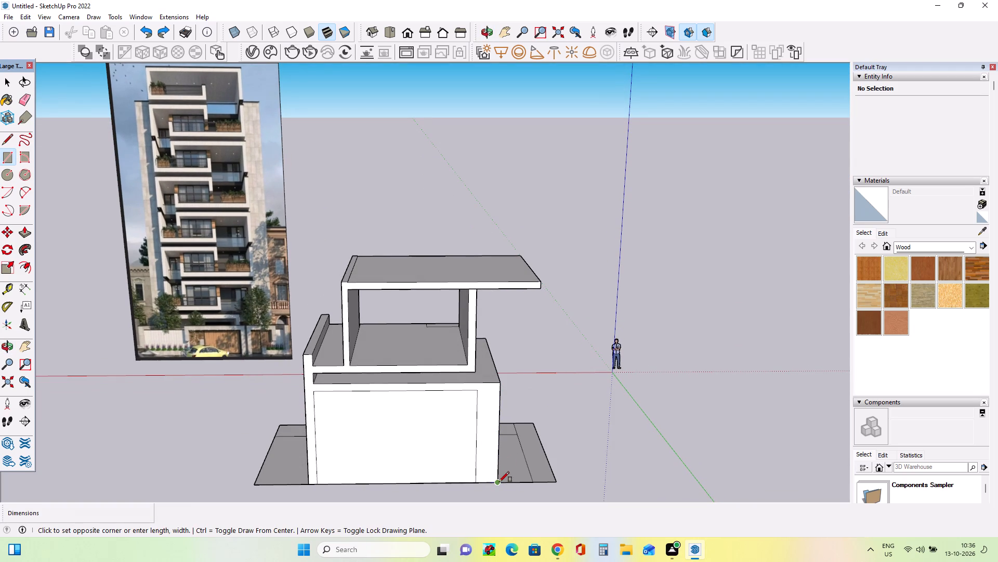
left_click(504, 382)
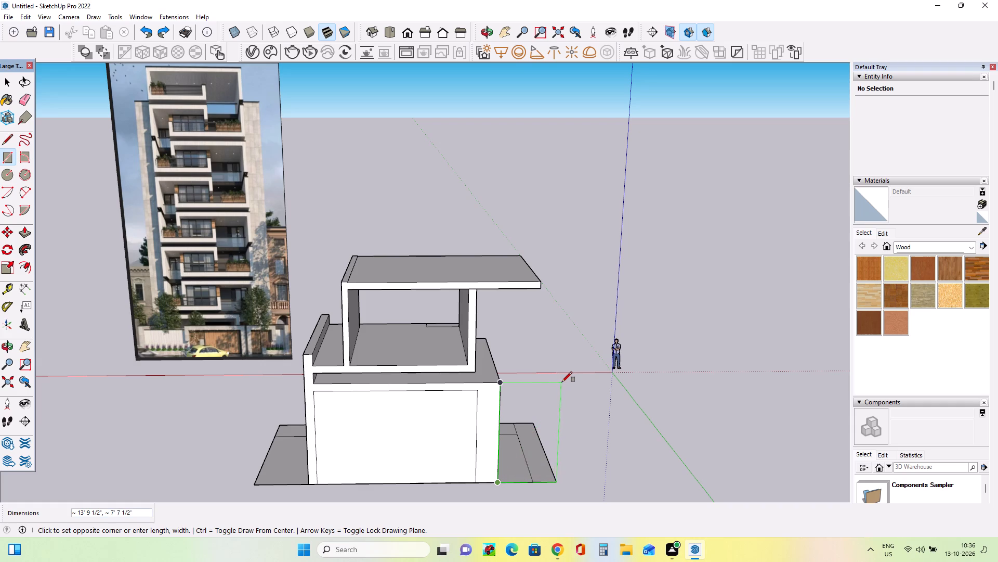
left_click(562, 382)
Examine the new back panel beside the lower box, comparing it with the lower floors of the reference facade.
middle_click_drag(551, 428, 0, 393)
middle_click_drag(340, 363, 215, 374)
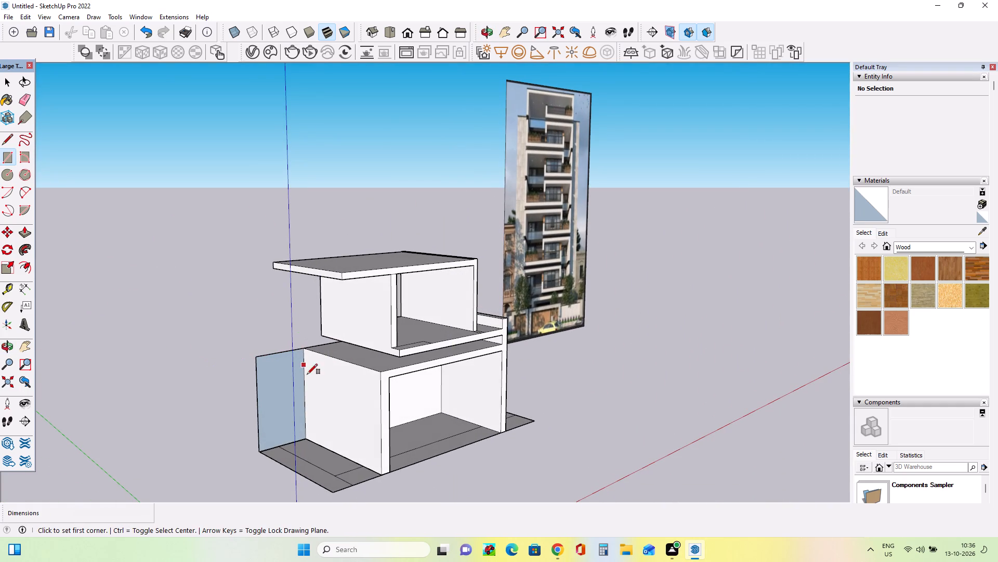
middle_click_drag(311, 375, 151, 385)
scroll(338, 359, "up", 5)
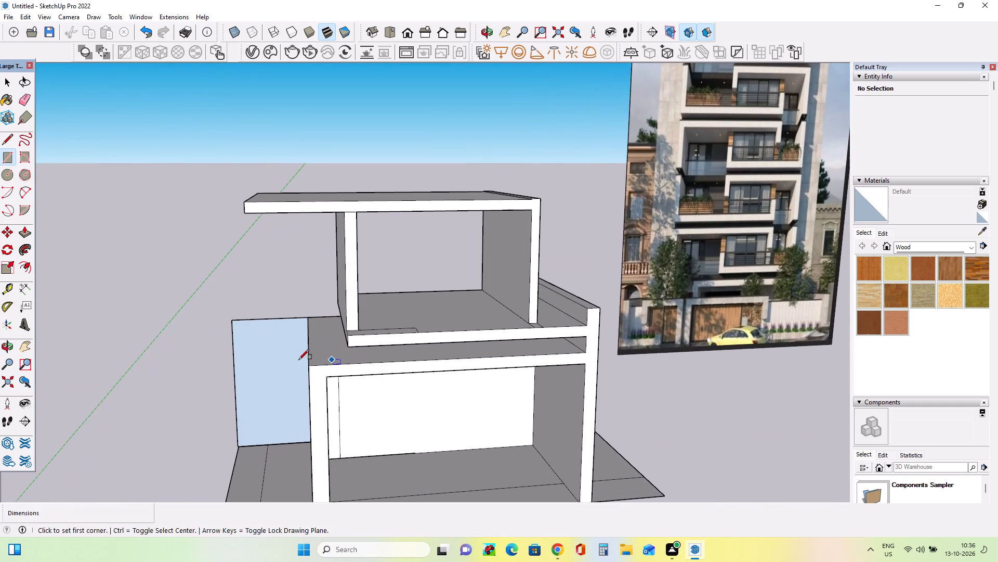
middle_click_drag(297, 360, 264, 357)
scroll(268, 351, "down", 1)
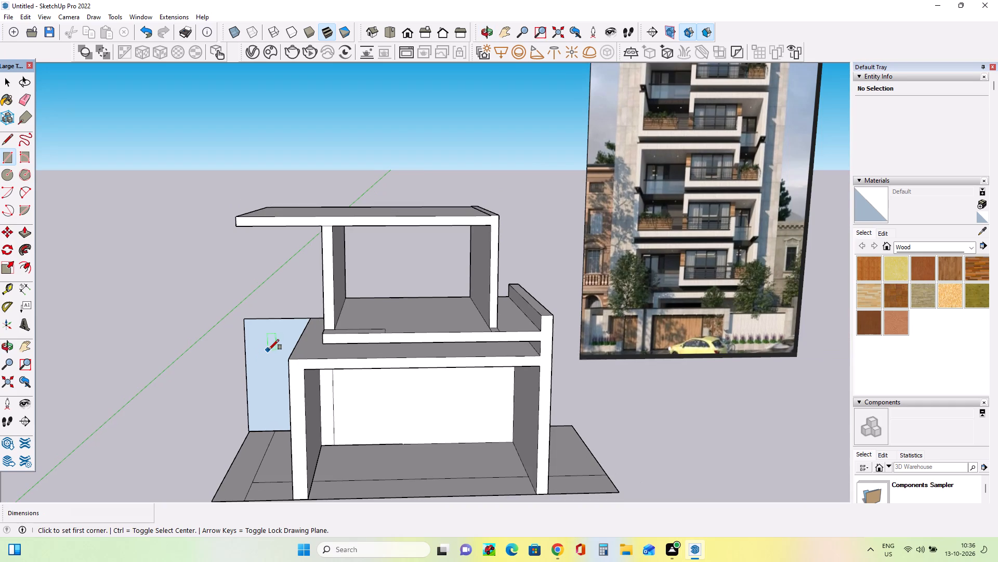
middle_click_drag(270, 350, 284, 366)
middle_click_drag(265, 363, 297, 364)
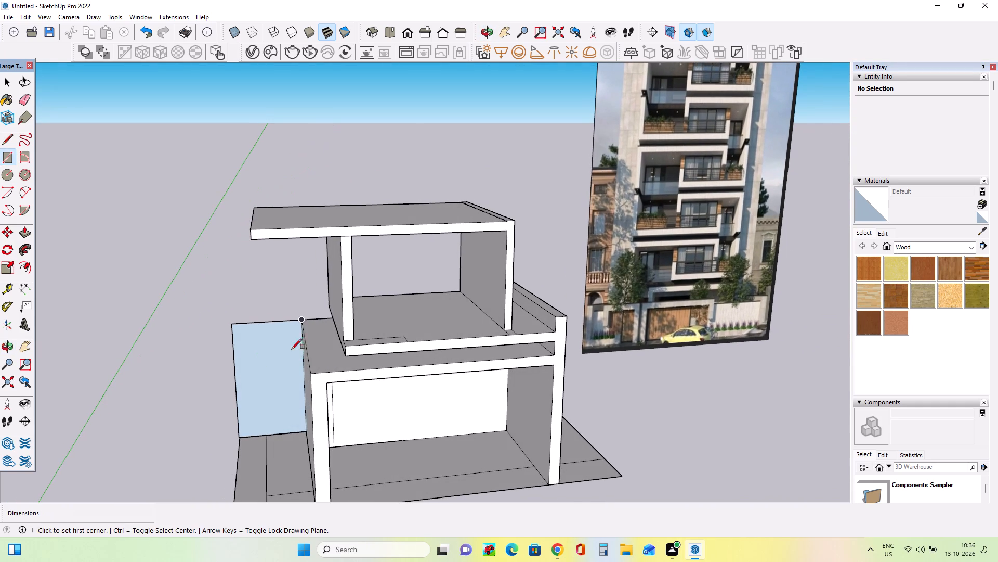
scroll(298, 342, "up", 1)
scroll(437, 335, "down", 3)
middle_click_drag(437, 334, 406, 330)
scroll(406, 330, "down", 1)
middle_click_drag(370, 349, 449, 351)
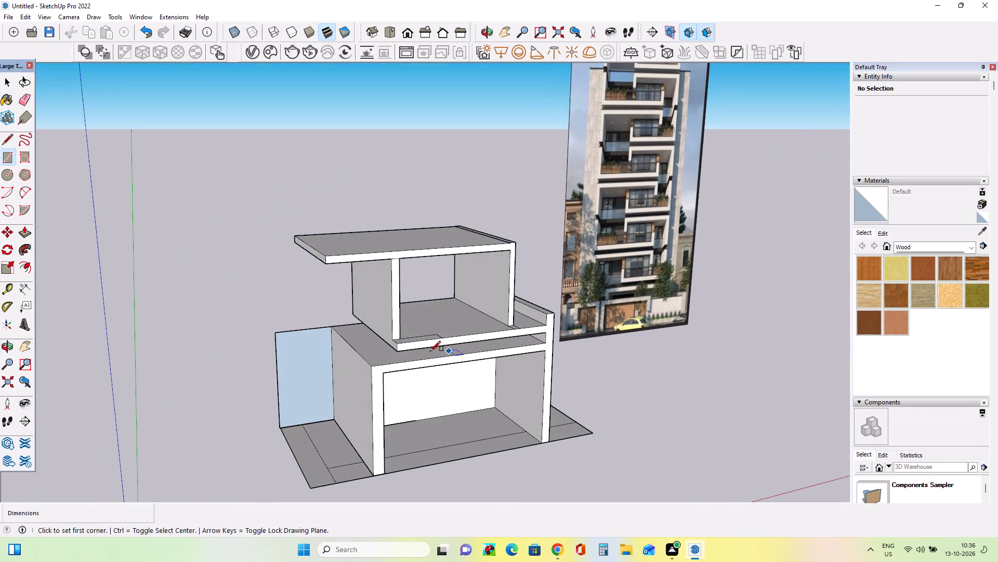
middle_click_drag(361, 410, 374, 435)
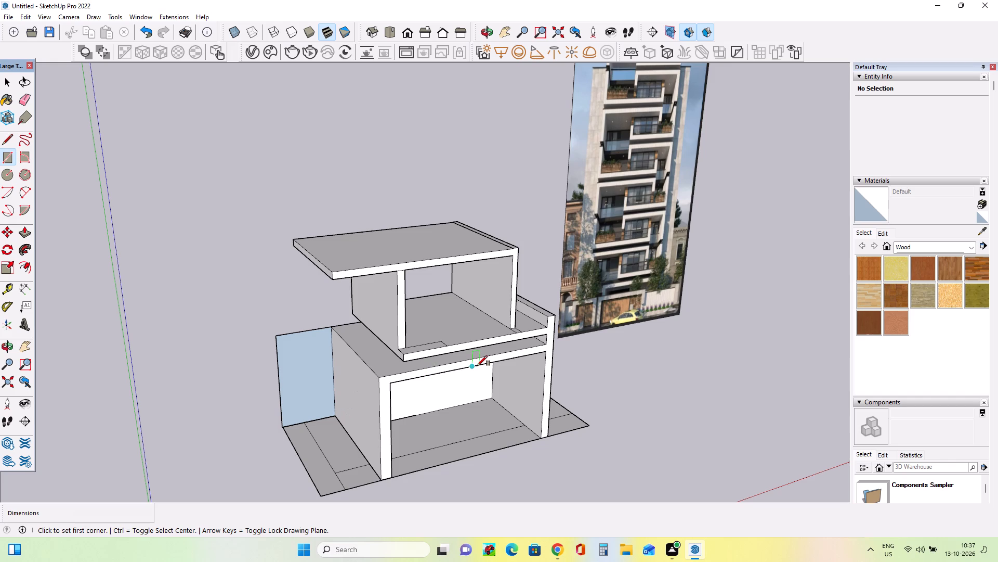
scroll(472, 361, "up", 3)
middle_click_drag(472, 361, 408, 339)
middle_click_drag(408, 339, 414, 350)
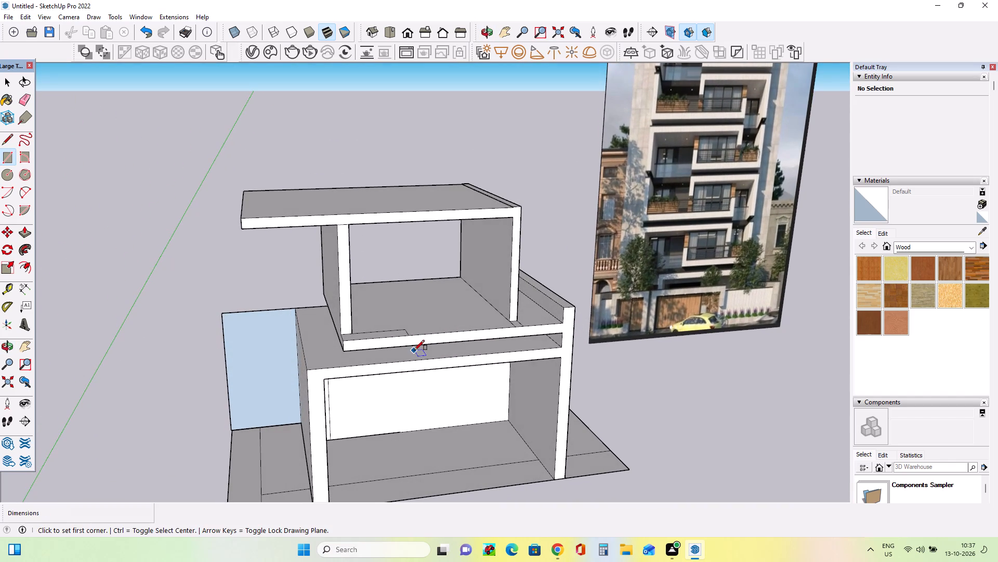
scroll(269, 377, "up", 1)
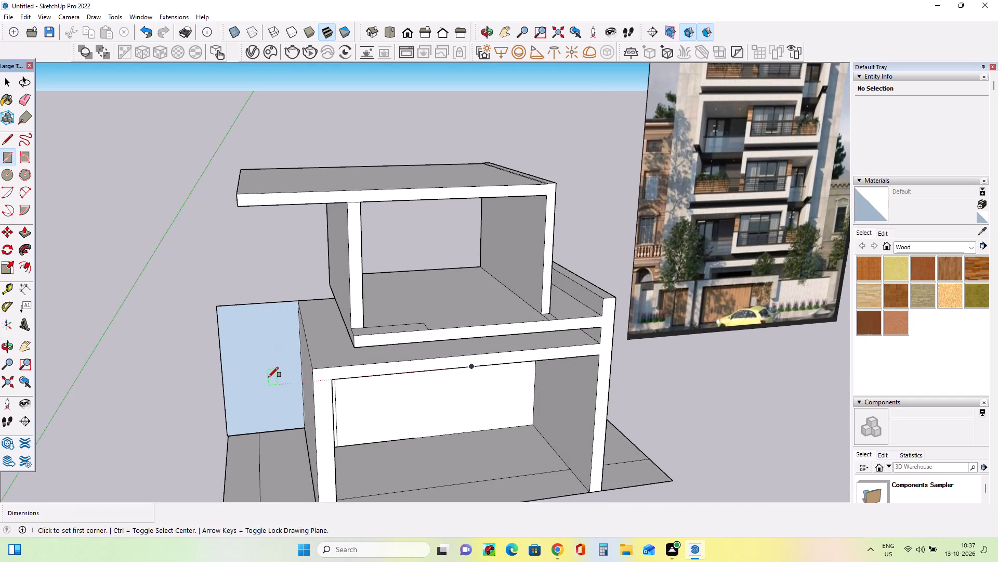
scroll(268, 377, "down", 3)
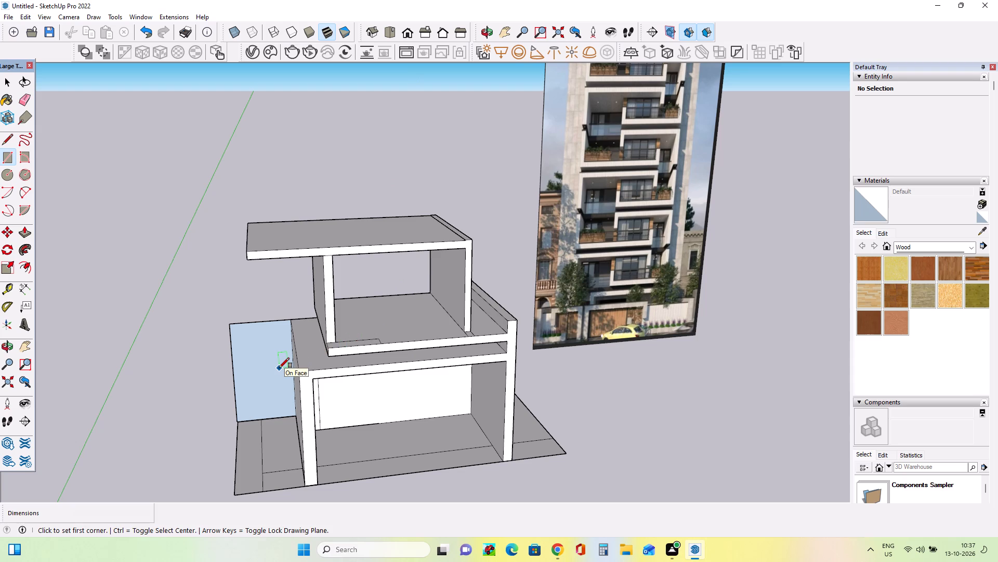
scroll(586, 295, "up", 13)
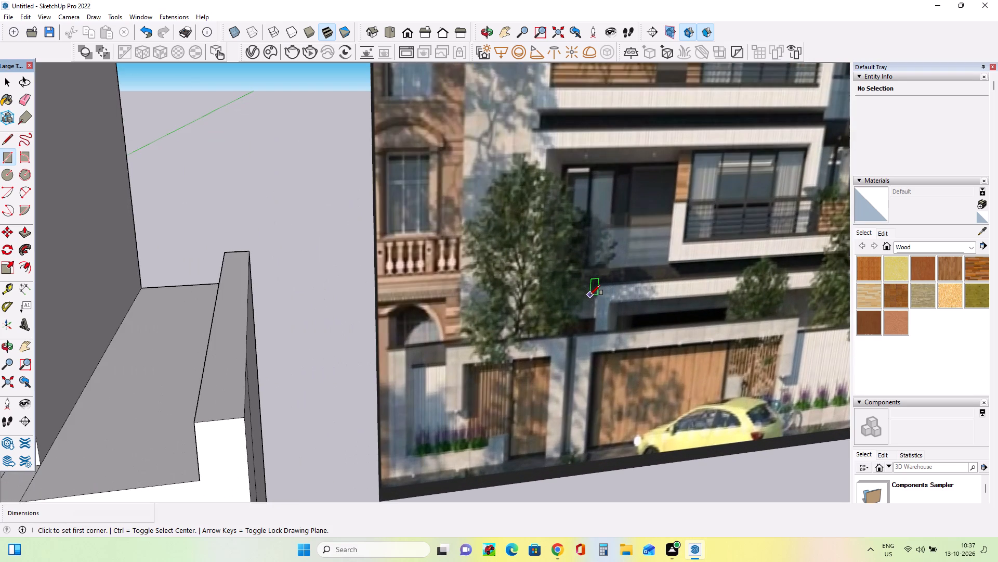
scroll(590, 295, "down", 15)
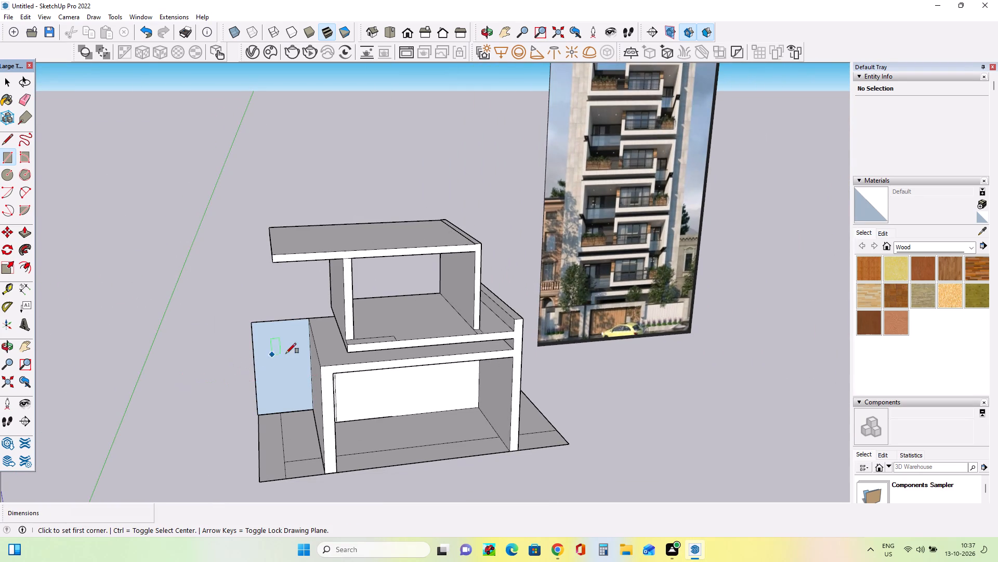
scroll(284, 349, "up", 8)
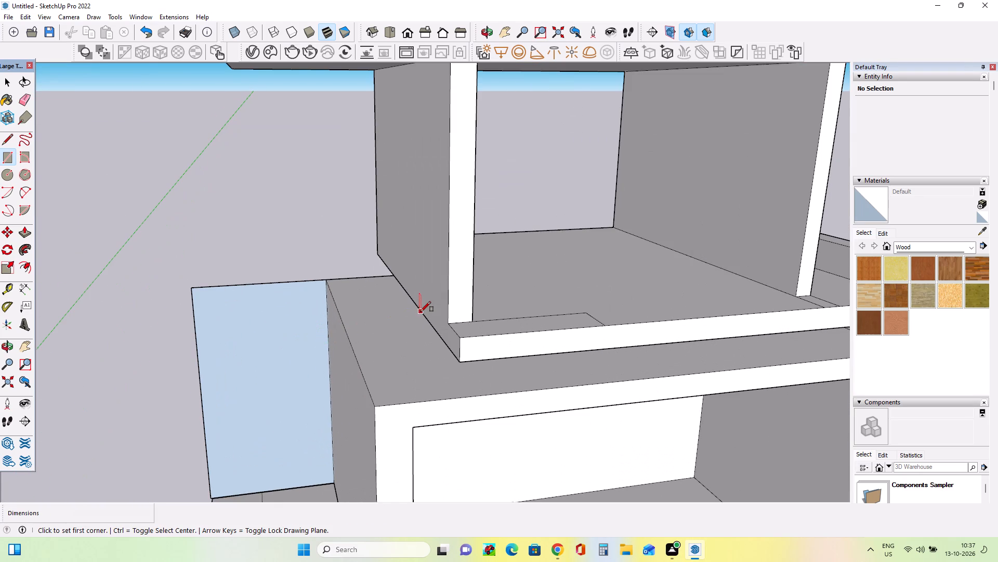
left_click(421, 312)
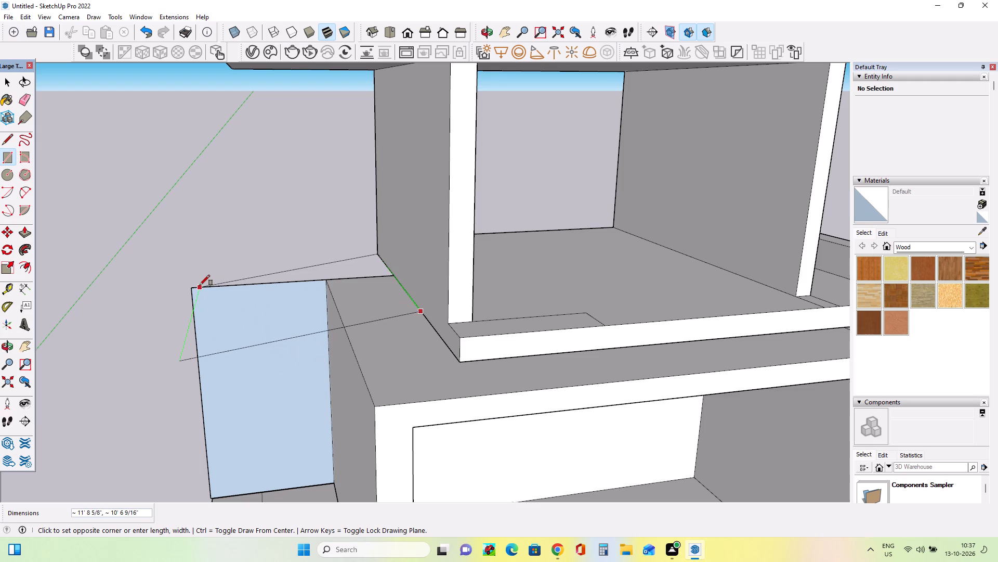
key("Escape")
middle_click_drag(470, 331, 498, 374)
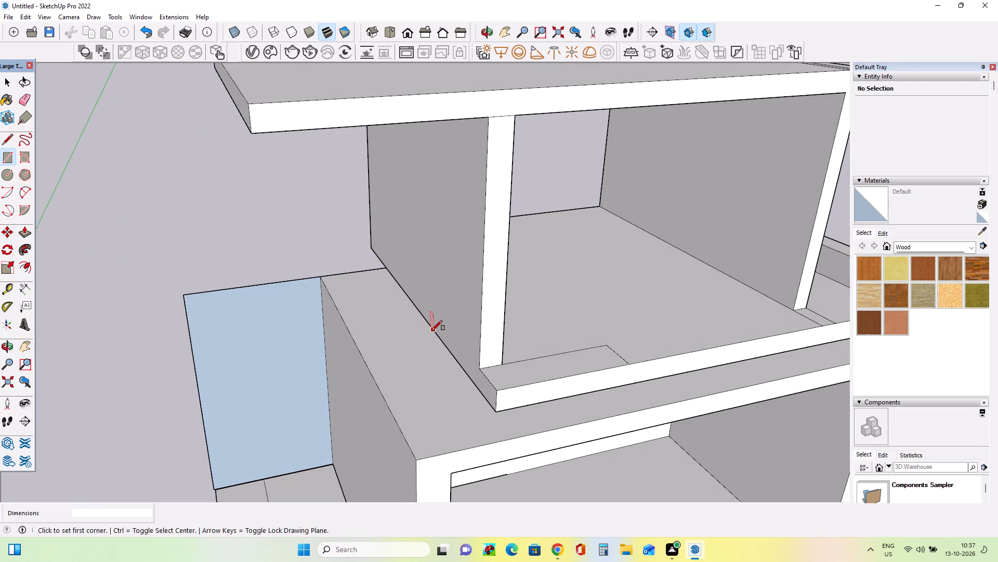
Draw a horizontal rectangle about 11' by 11' outward from the upper box's floor edge and back corner, above the back panel.
left_click(431, 331)
left_click(369, 248)
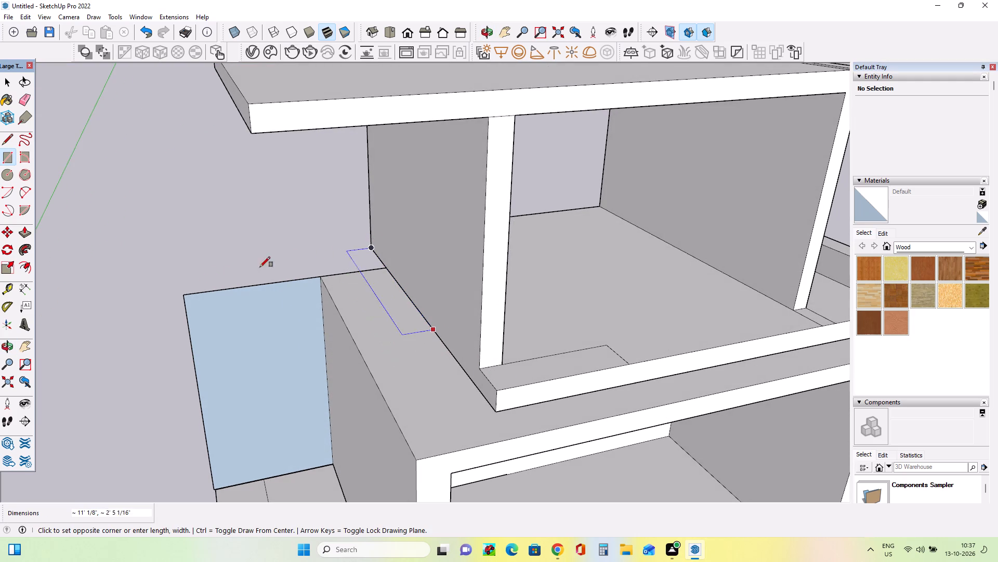
left_click(182, 272)
Examine the new side slab from behind and in front, comparing it with the lower floors of the reference facade.
middle_click_drag(357, 321, 362, 281)
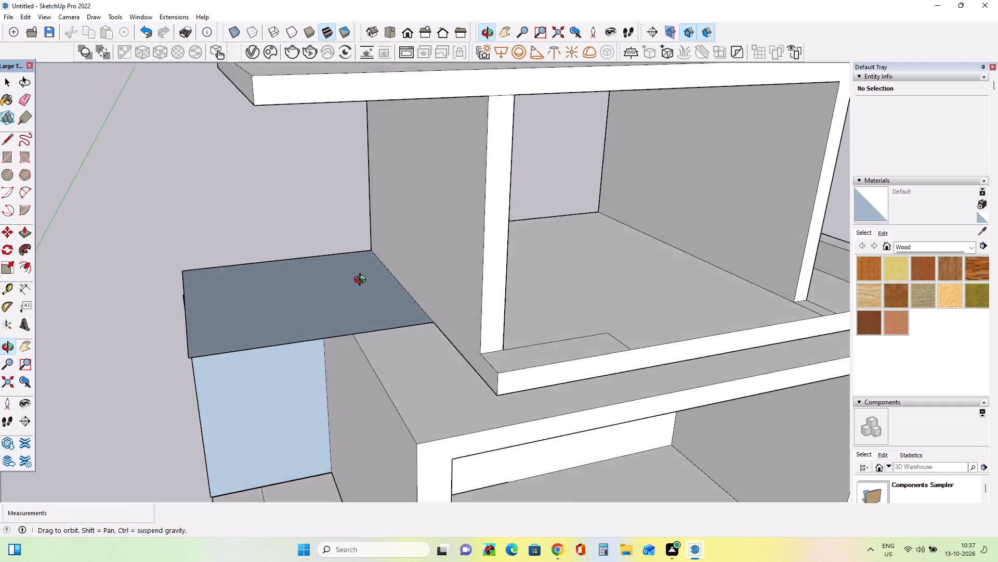
middle_click_drag(362, 281, 438, 130)
middle_click_drag(400, 289, 731, 361)
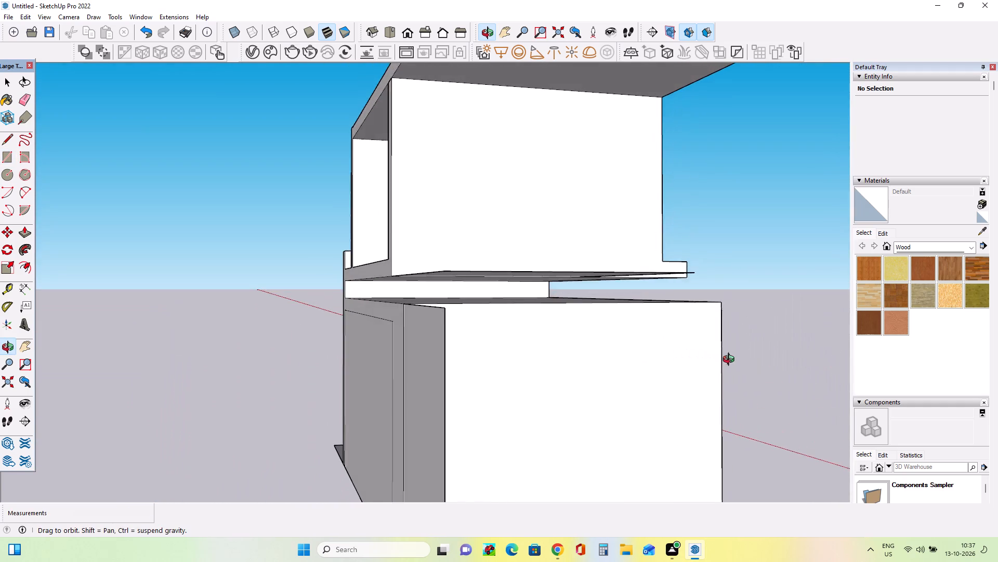
middle_click_drag(731, 361, 748, 374)
middle_click_drag(740, 373, 710, 382)
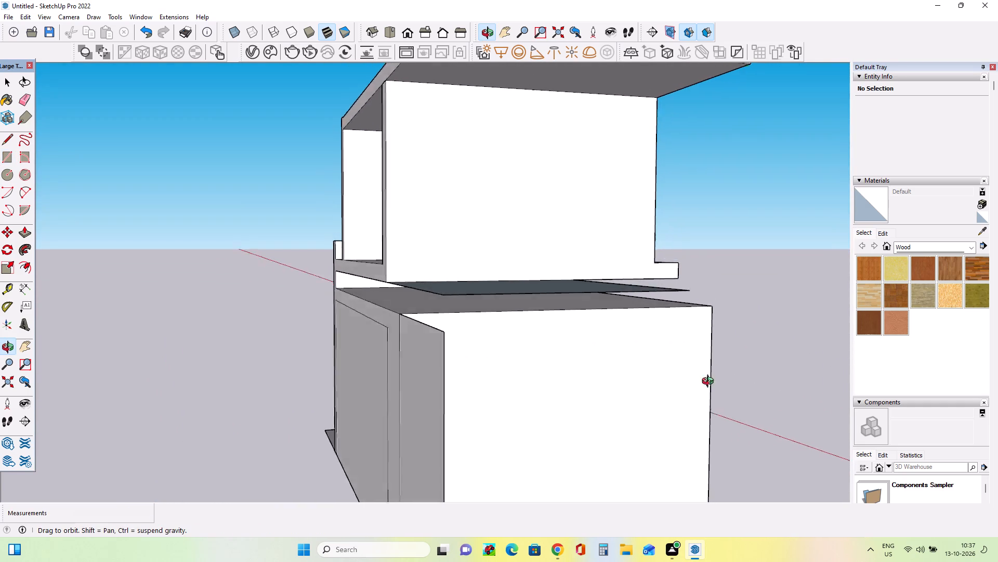
middle_click_drag(710, 382, 345, 388)
scroll(334, 362, "down", 3)
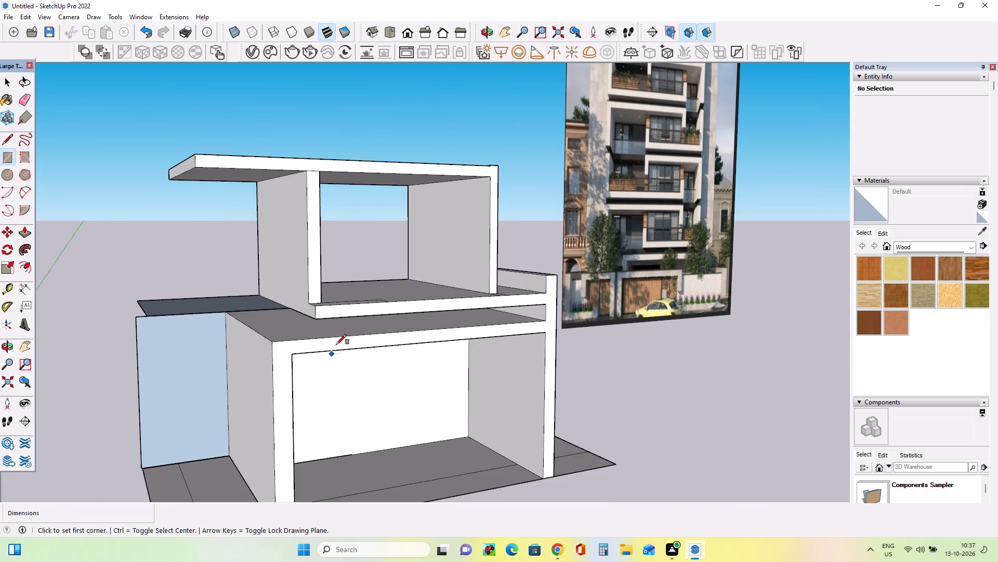
middle_click_drag(337, 344, 850, 291)
scroll(850, 291, "down", 1)
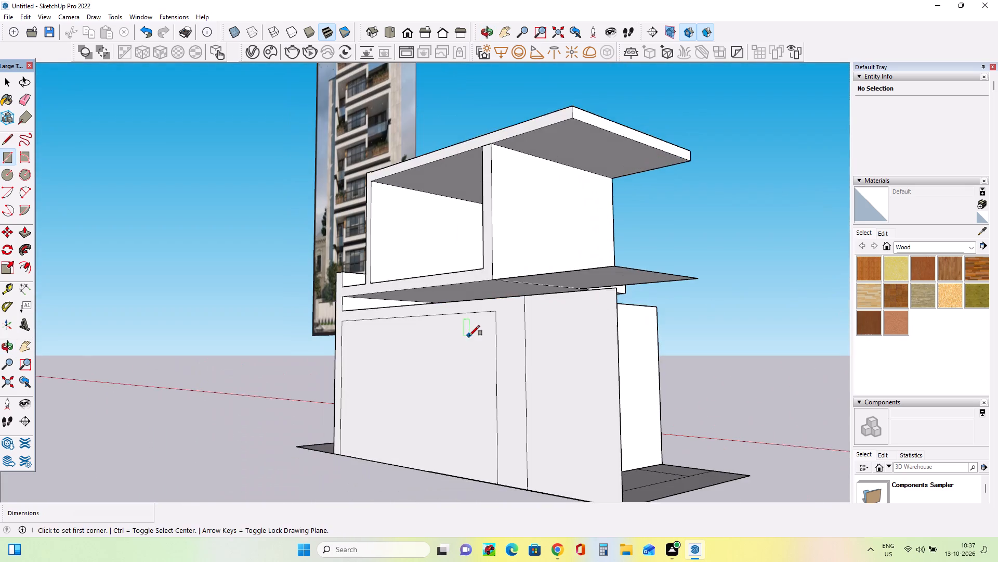
middle_click_drag(474, 347, 90, 399)
middle_click_drag(566, 320, 392, 333)
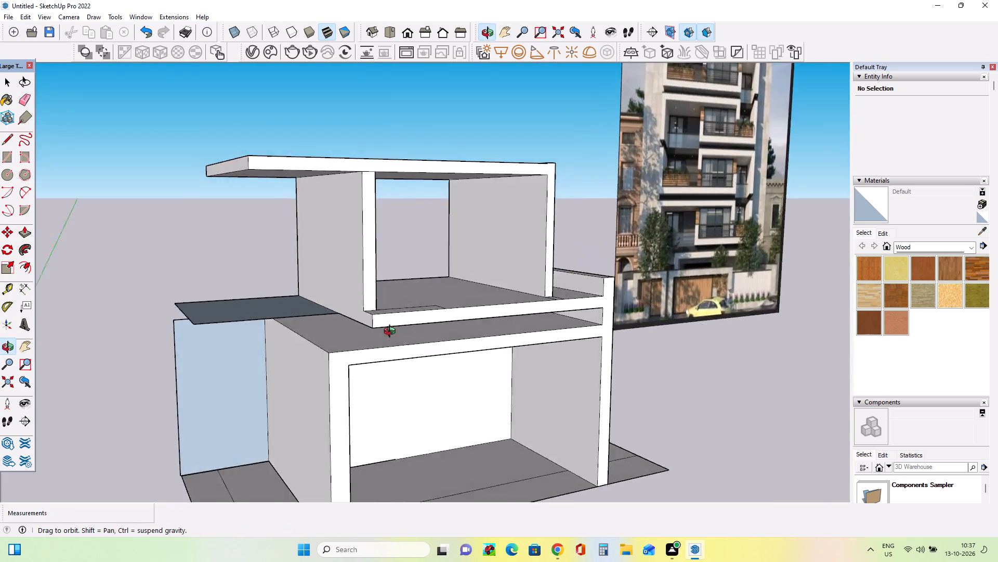
middle_click_drag(392, 333, 333, 337)
scroll(767, 265, "up", 13)
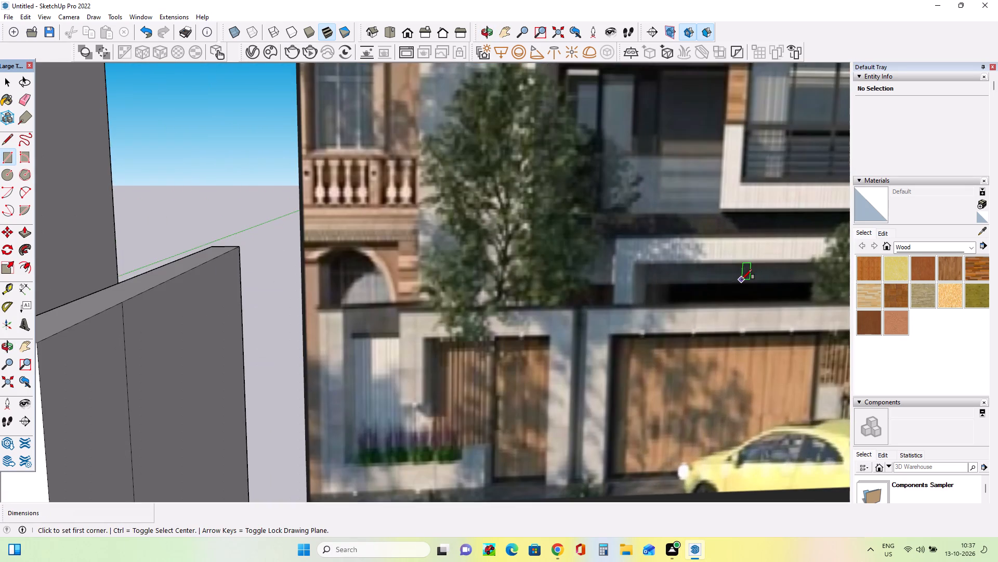
middle_click_drag(743, 286, 754, 284)
scroll(667, 279, "down", 3)
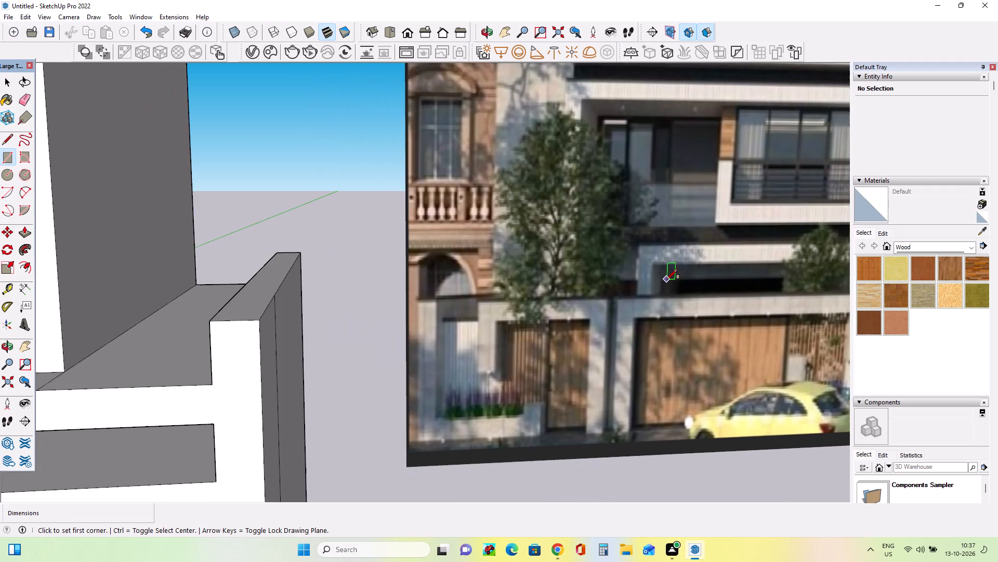
scroll(667, 279, "down", 8)
scroll(674, 223, "up", 5)
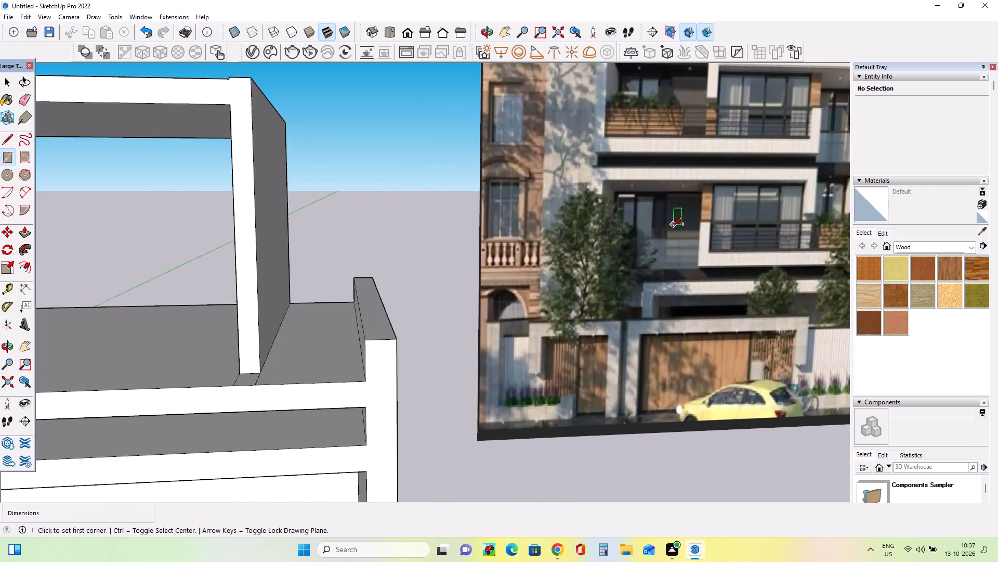
scroll(672, 227, "up", 8)
scroll(672, 227, "down", 13)
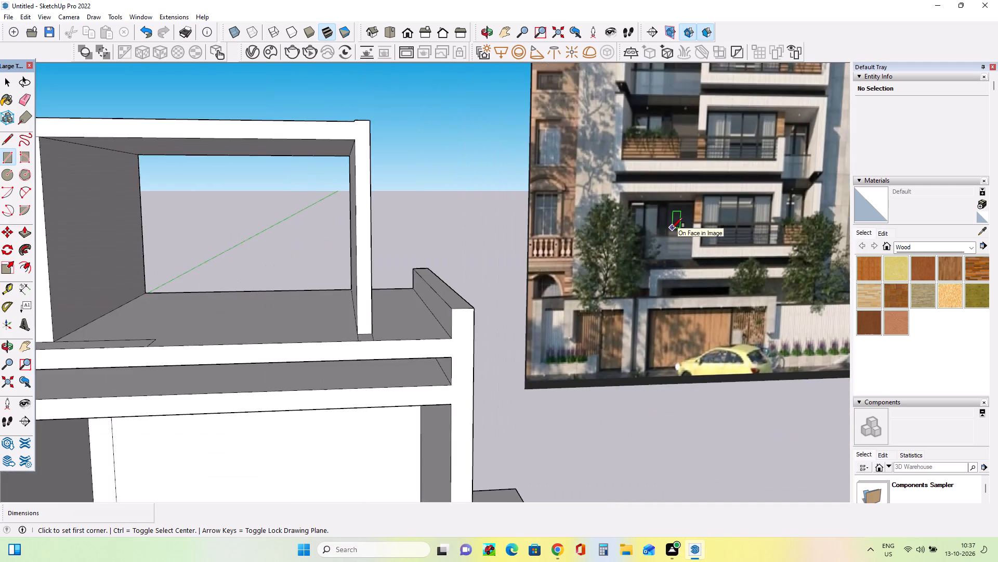
scroll(672, 228, "down", 9)
scroll(672, 239, "up", 13)
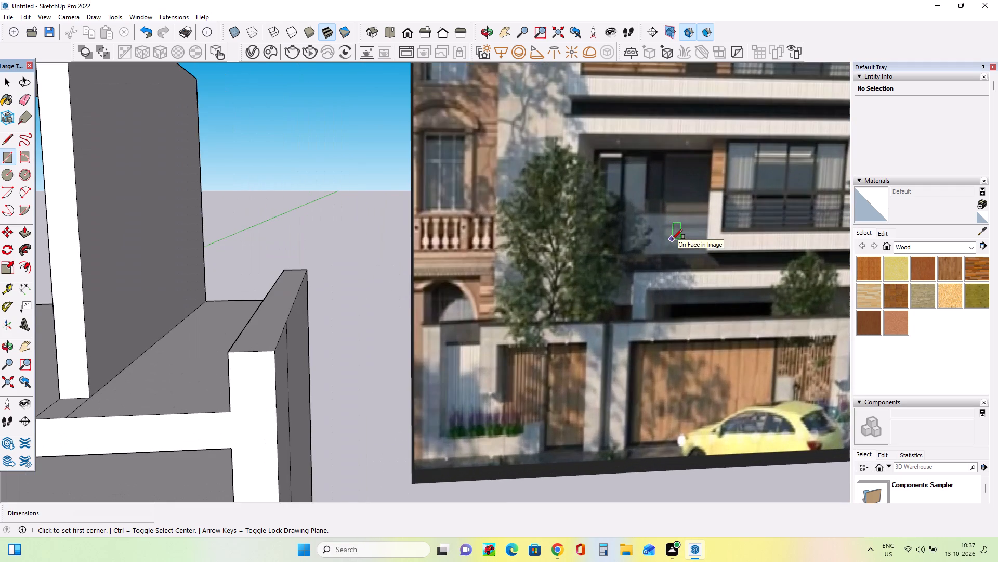
scroll(672, 239, "down", 17)
Draw a rectangle about 6' 6" long by 1' 6" high on the lower box's outer side wall, from its top back corner.
middle_click_drag(495, 317, 573, 328)
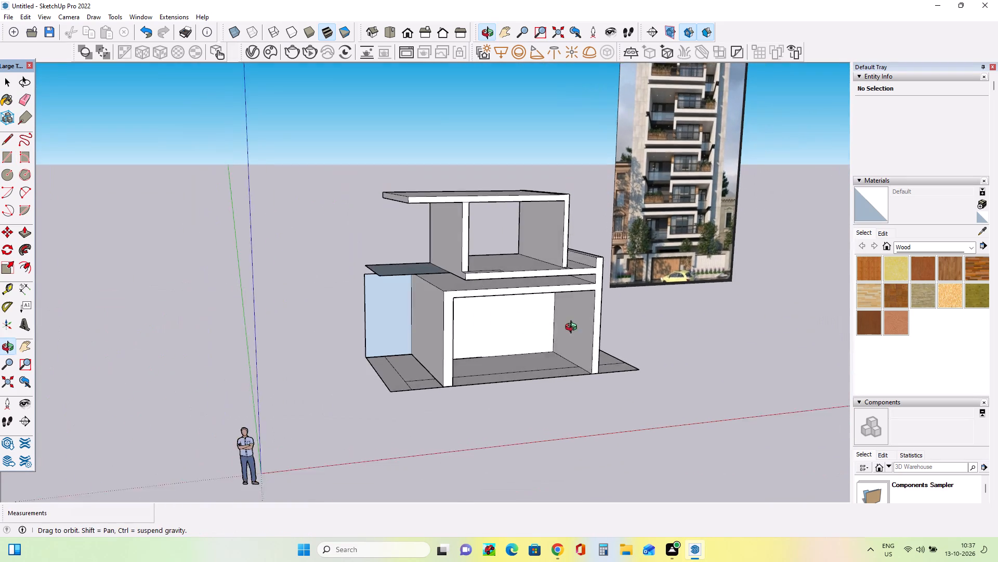
middle_click_drag(573, 328, 587, 322)
scroll(569, 311, "down", 1)
middle_click_drag(390, 301, 519, 256)
scroll(519, 256, "up", 1)
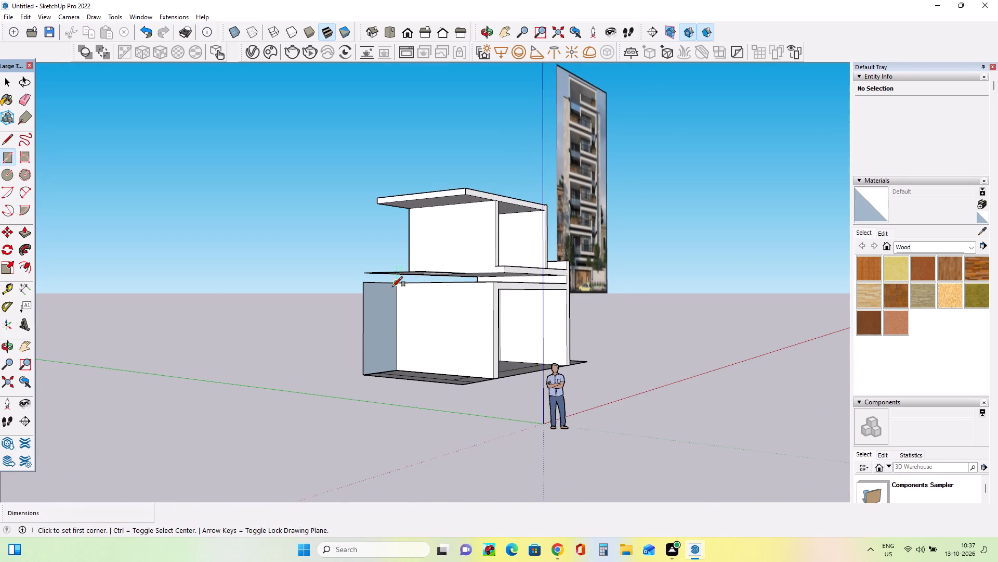
scroll(392, 287, "up", 6)
left_click(402, 281)
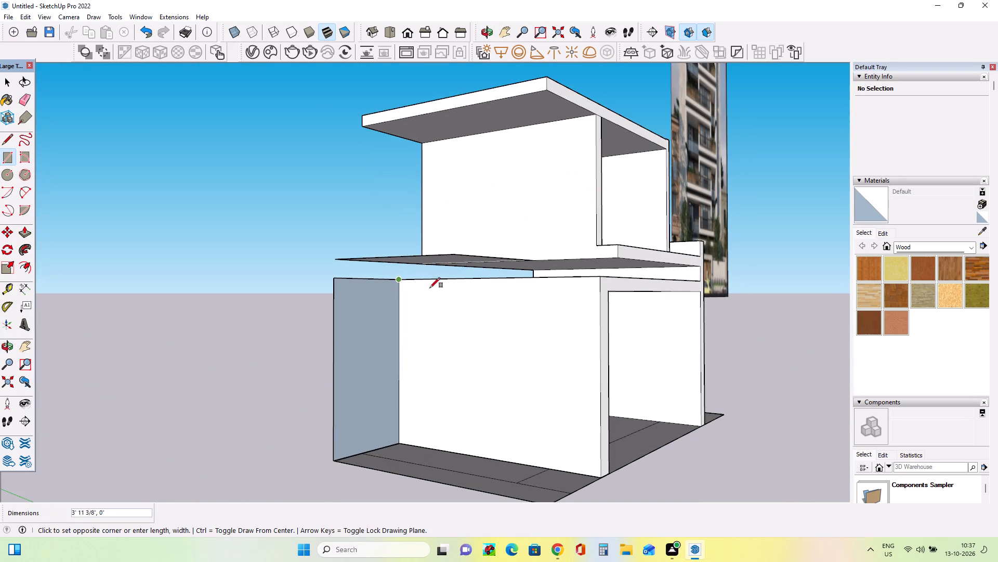
left_click(463, 298)
Examine the entrance and first-floor area of the reference facade against the model's lower box.
middle_click_drag(677, 289, 384, 314)
scroll(380, 314, "down", 7)
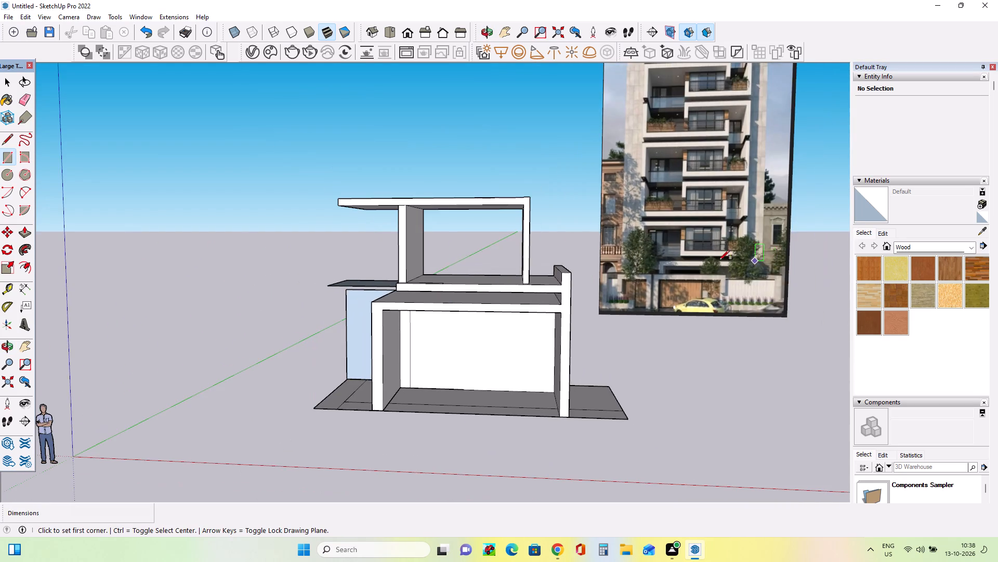
scroll(715, 261, "up", 6)
scroll(632, 280, "down", 1)
scroll(632, 280, "up", 11)
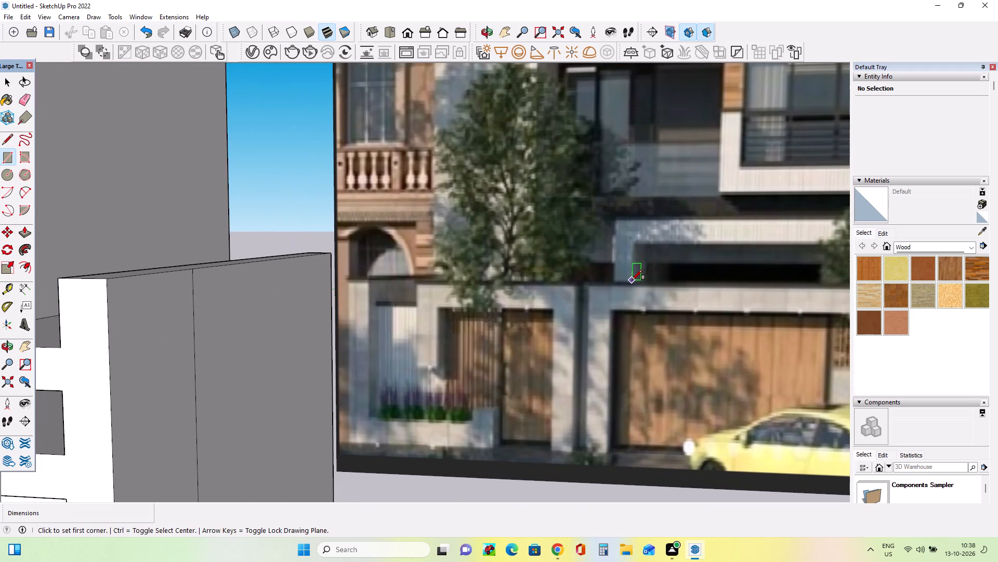
scroll(632, 280, "down", 18)
Push/Pull the strip on the lower box's side wall outward about 7' 9" to the back panel's outer edge.
middle_click_drag(408, 310, 448, 305)
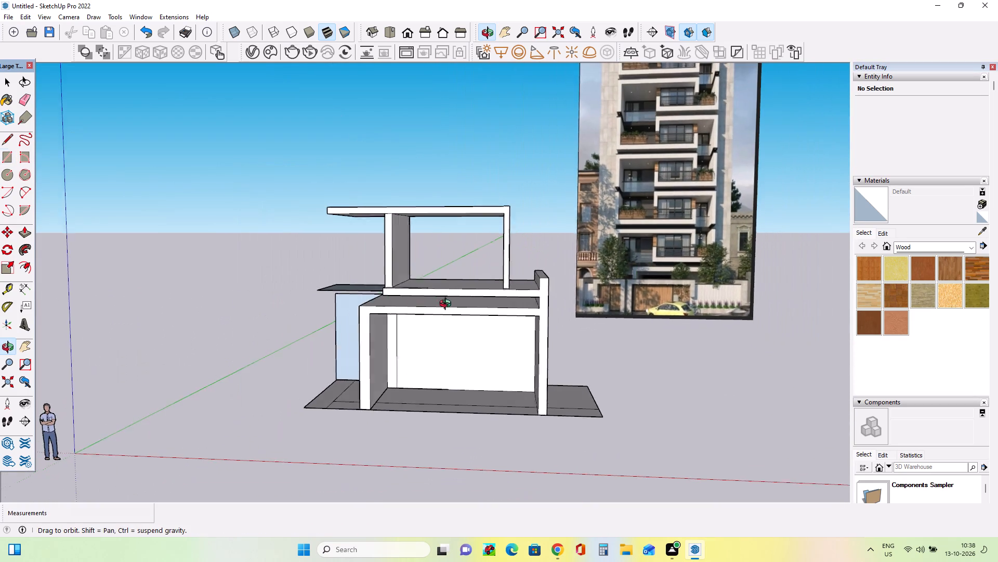
scroll(448, 305, "down", 1)
middle_click_drag(448, 305, 733, 267)
left_click(24, 237)
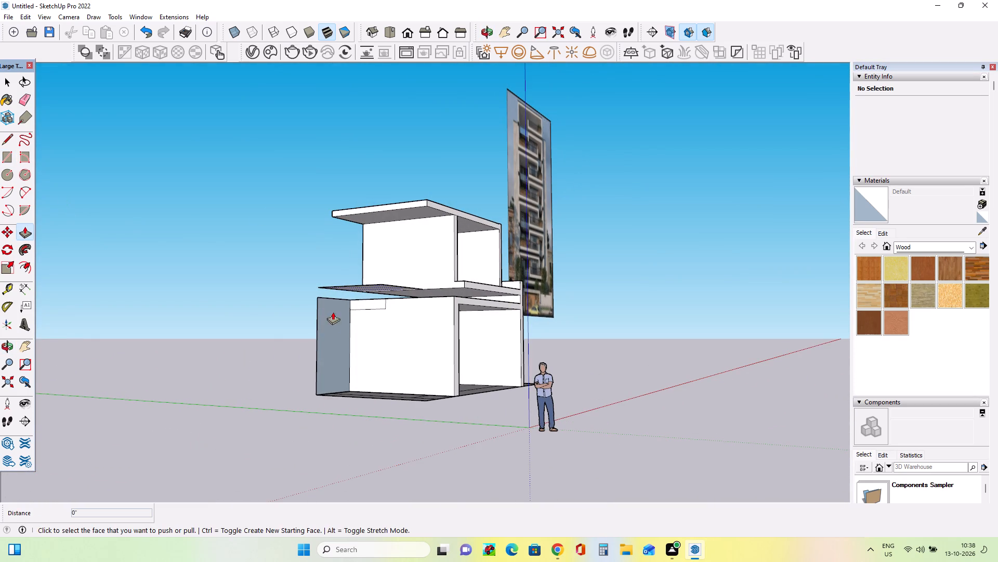
left_click(364, 304)
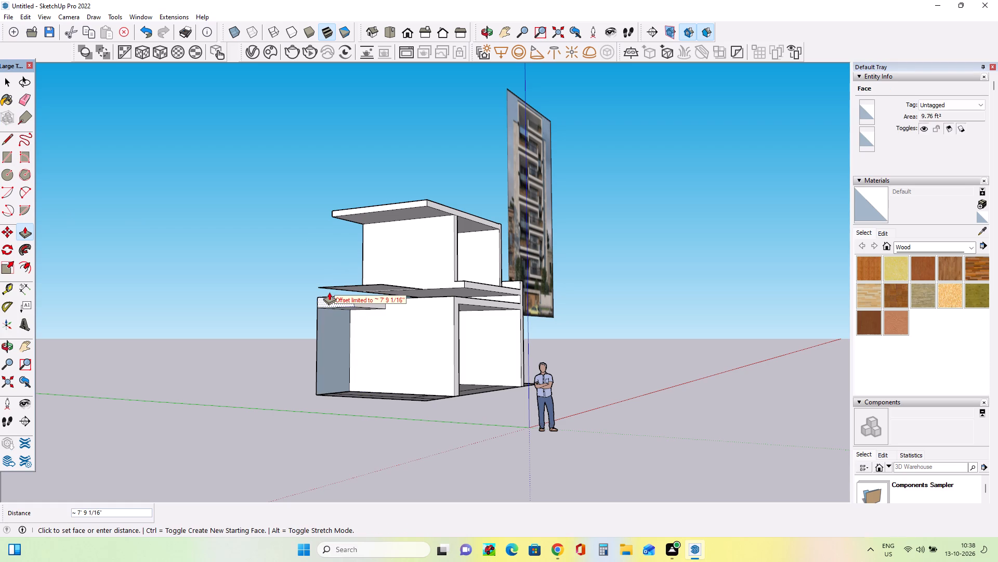
left_click(329, 292)
Push/Pull the horizontal side slab beside the upper box upward to a thickness of about 4 9/16".
middle_click_drag(405, 311, 249, 383)
scroll(322, 329, "up", 3)
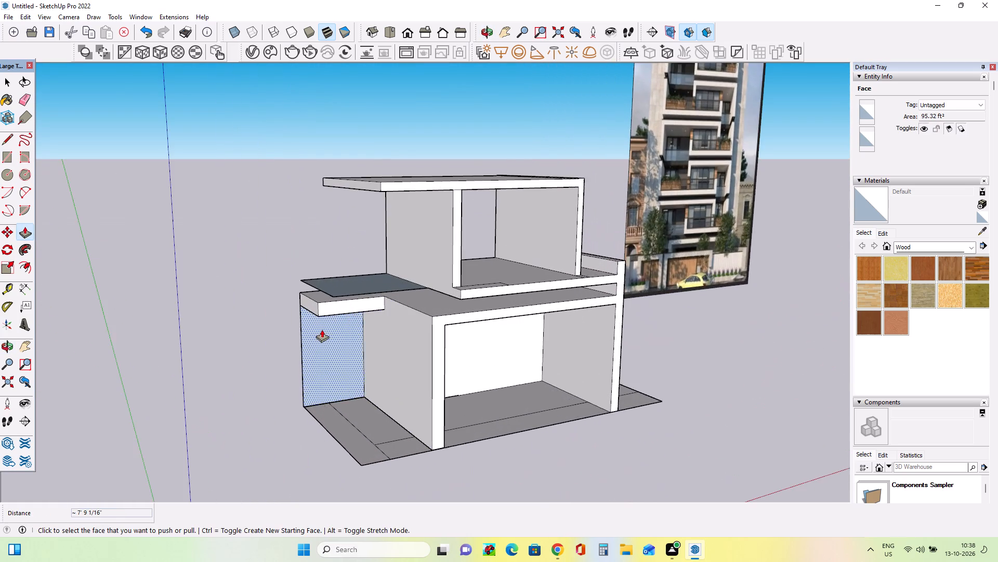
middle_click_drag(398, 310, 301, 311)
middle_click_drag(391, 283, 371, 294)
scroll(702, 259, "up", 8)
scroll(750, 247, "up", 4)
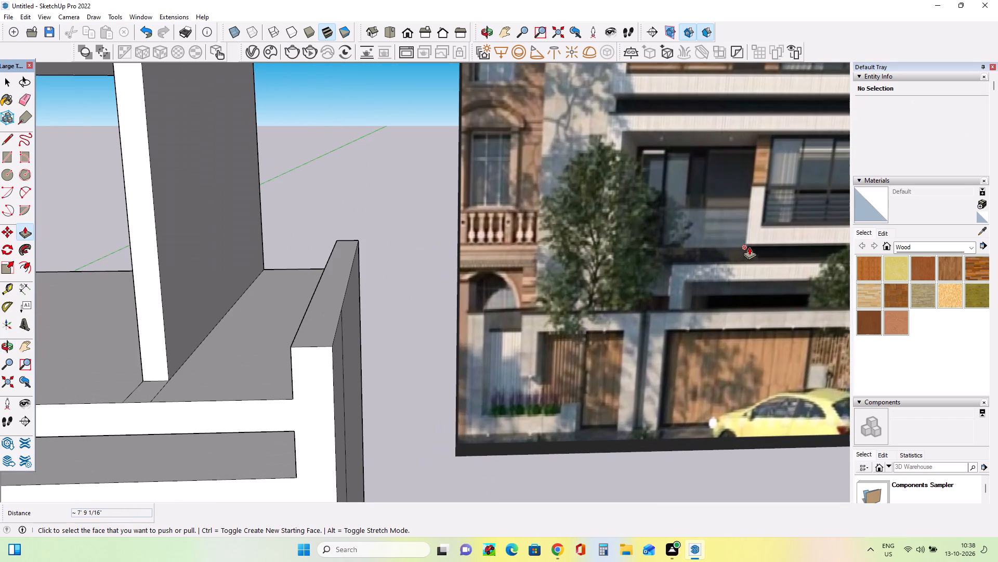
scroll(749, 247, "down", 12)
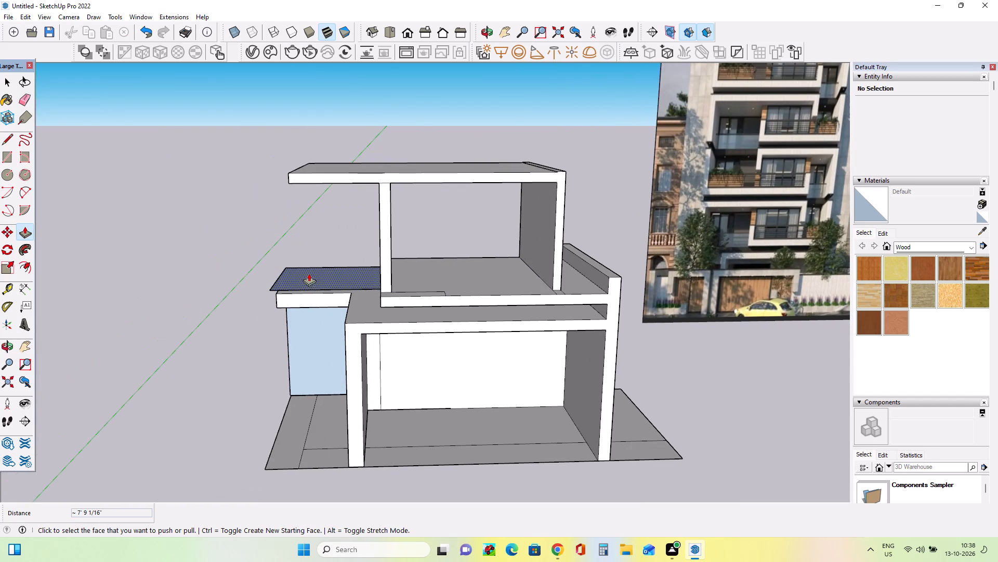
left_click(319, 278)
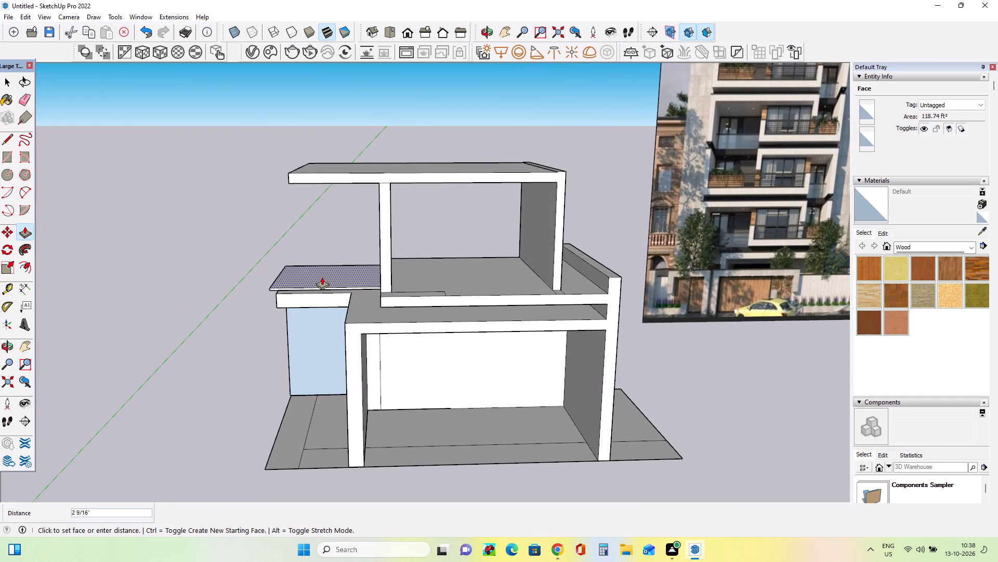
left_click(322, 275)
Draw an upright rectangle about 10' 3 11/16" by 7' 9 5/16" from the upper box's back floor corner to the roof overhang's back corner.
middle_click_drag(413, 306, 520, 299)
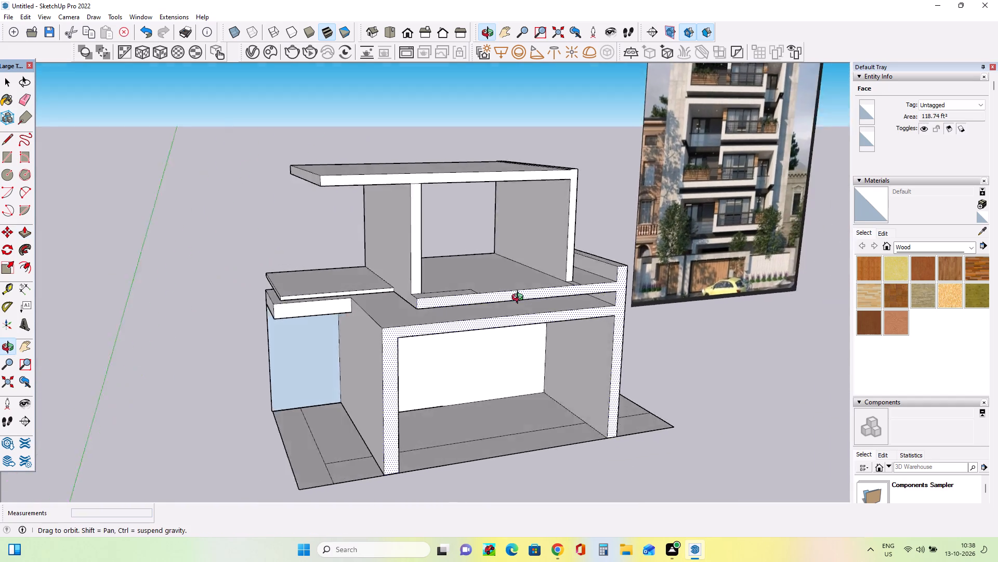
middle_click_drag(520, 299, 561, 285)
scroll(561, 285, "down", 1)
scroll(380, 276, "up", 4)
middle_click_drag(331, 286, 649, 299)
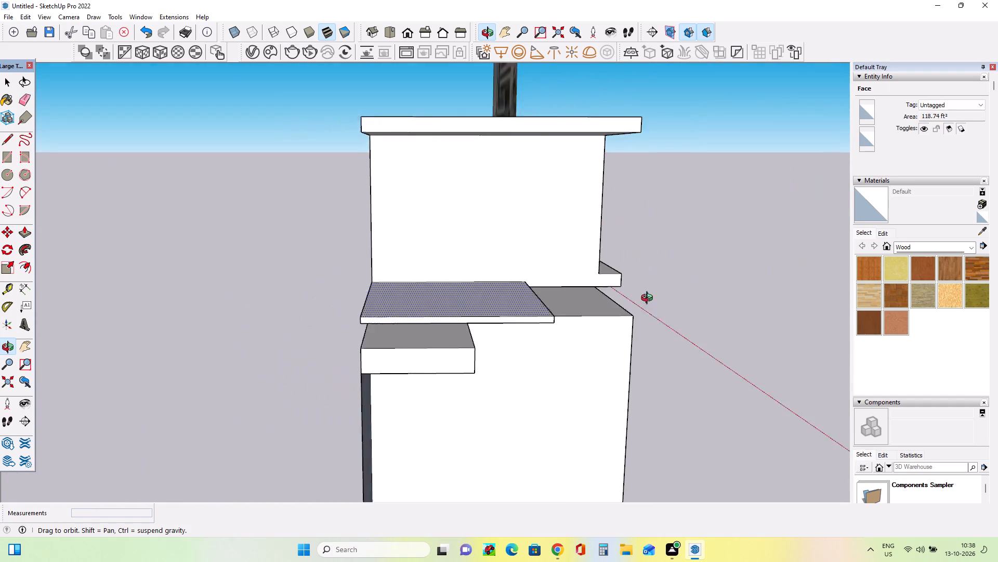
middle_click_drag(649, 299, 651, 299)
middle_click_drag(387, 318, 502, 325)
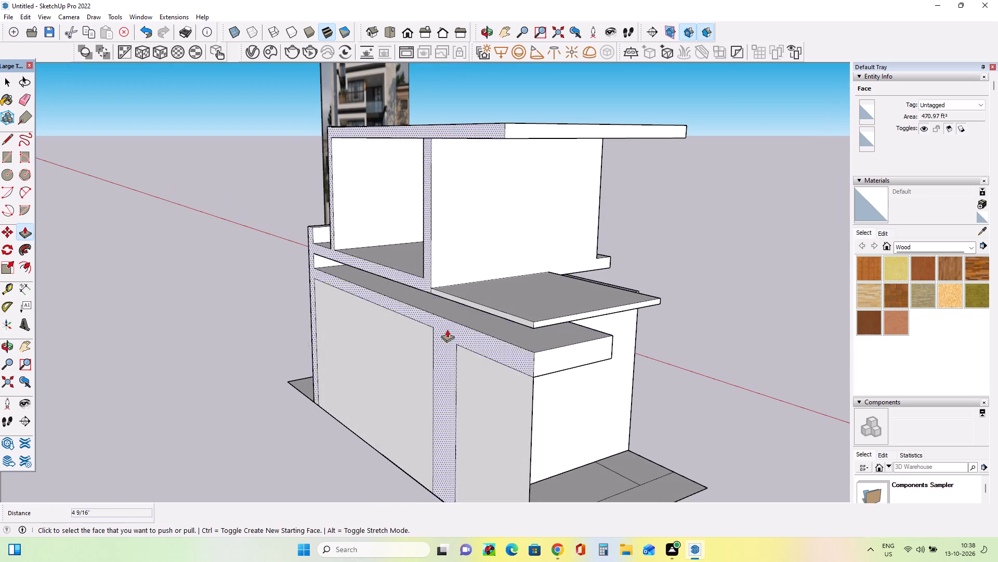
middle_click_drag(480, 318, 561, 325)
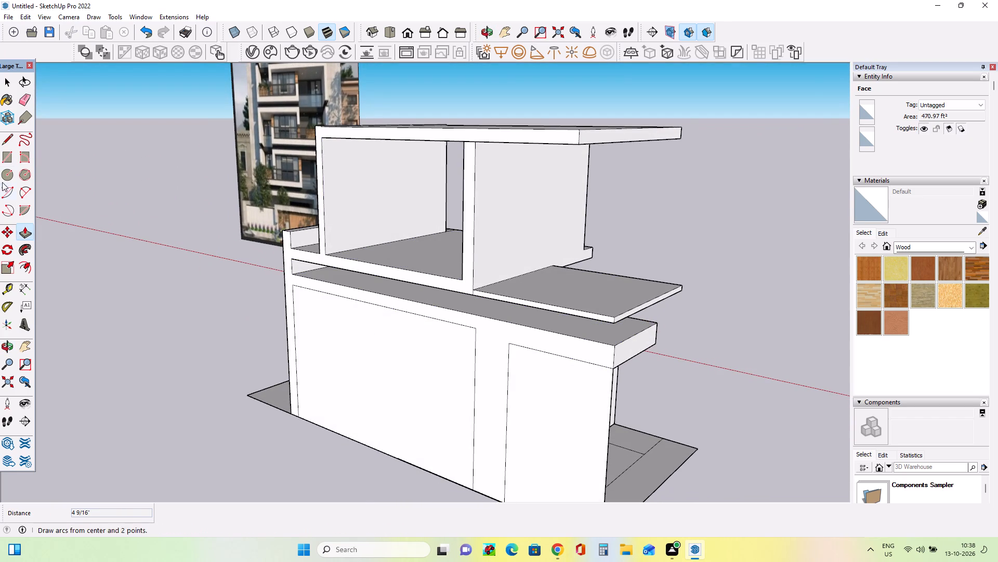
left_click(6, 161)
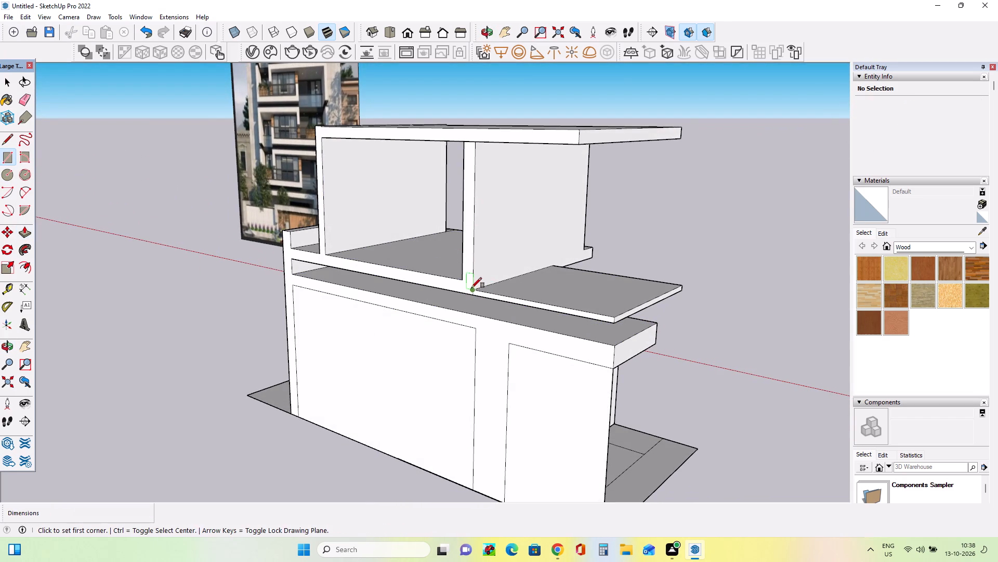
left_click(471, 288)
left_click(580, 142)
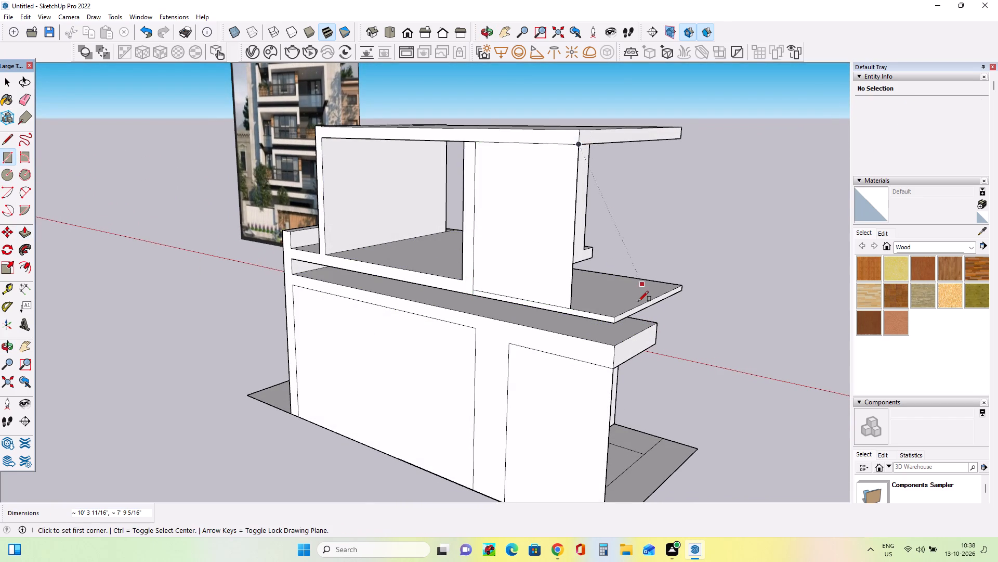
Examine the new back panel beside the upper box, comparing it with the lower floors of the reference facade.
middle_click_drag(634, 303, 117, 348)
middle_click_drag(282, 288, 194, 303)
scroll(190, 296, "down", 2)
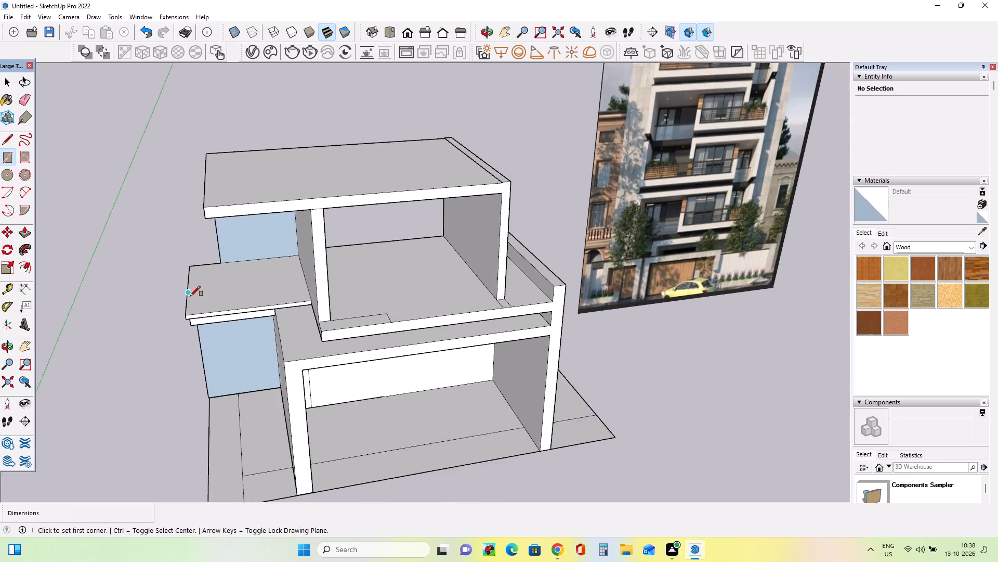
scroll(190, 296, "down", 1)
scroll(271, 273, "down", 3)
scroll(495, 263, "up", 4)
scroll(552, 245, "up", 7)
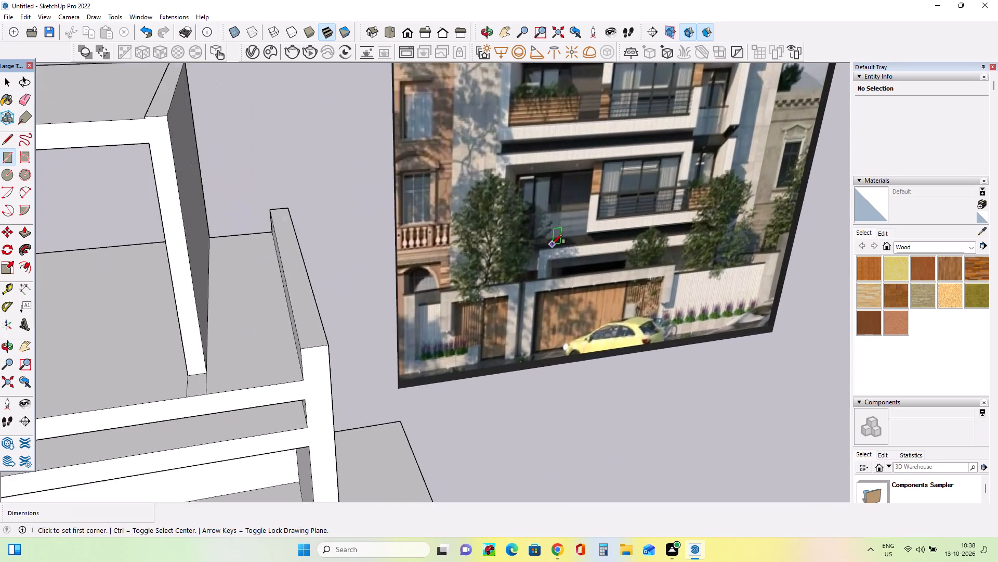
scroll(553, 244, "down", 13)
Push/Pull the side end of the upper box's roof slab outward about 3' 2" to line up with the lower floor's outer edge.
middle_click_drag(311, 283, 400, 254)
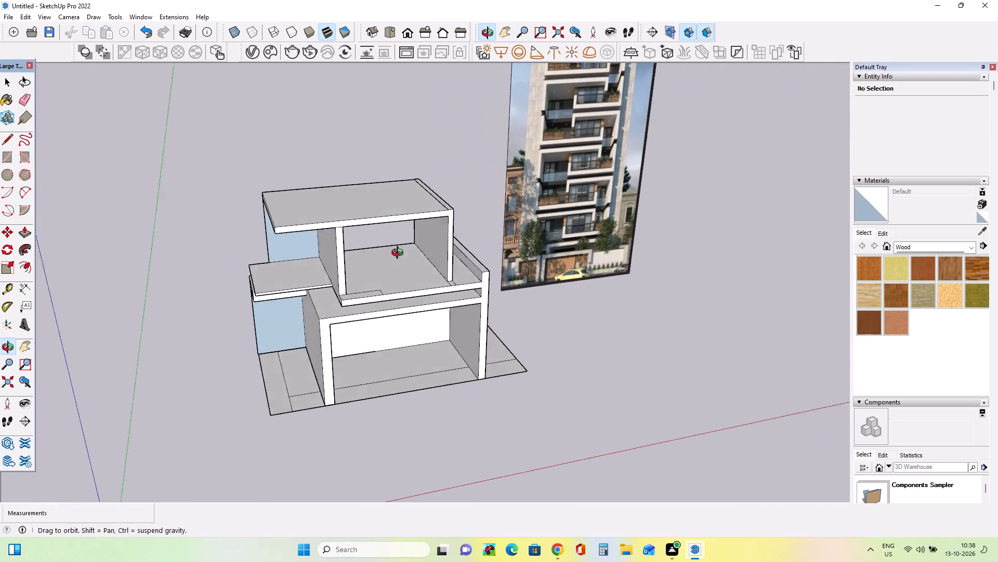
middle_click_drag(400, 254, 670, 227)
middle_click_drag(336, 313, 668, 324)
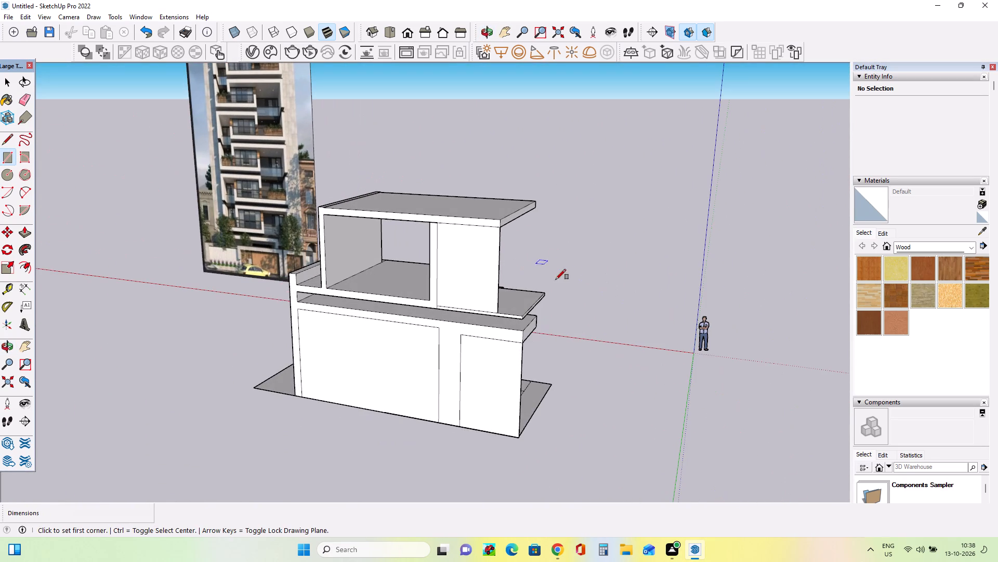
middle_click_drag(569, 304, 576, 326)
left_click(15, 237)
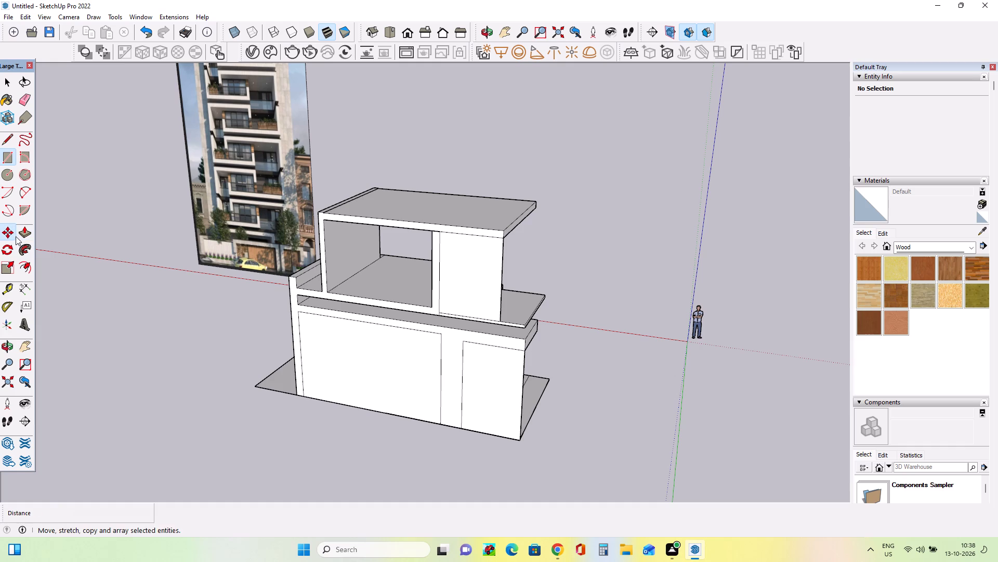
left_click(27, 234)
left_click(517, 225)
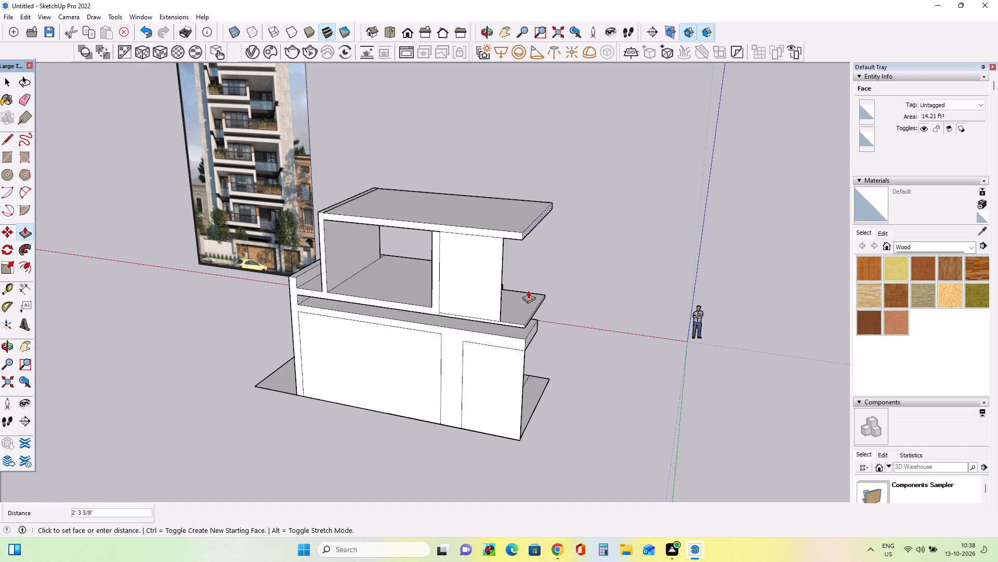
left_click(532, 327)
Draw an upright rectangle about 10' 3 11/16" by 3' 1 13/16" from the upper back panel's lower outer corner to the extended roof's back corner.
middle_click_drag(534, 330, 549, 336)
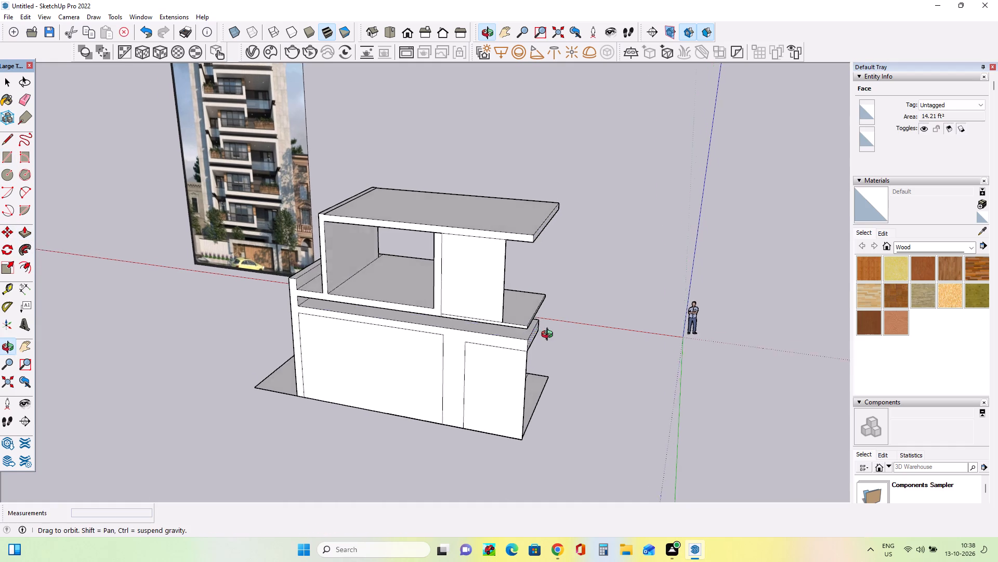
middle_click_drag(549, 336, 649, 321)
left_click(10, 161)
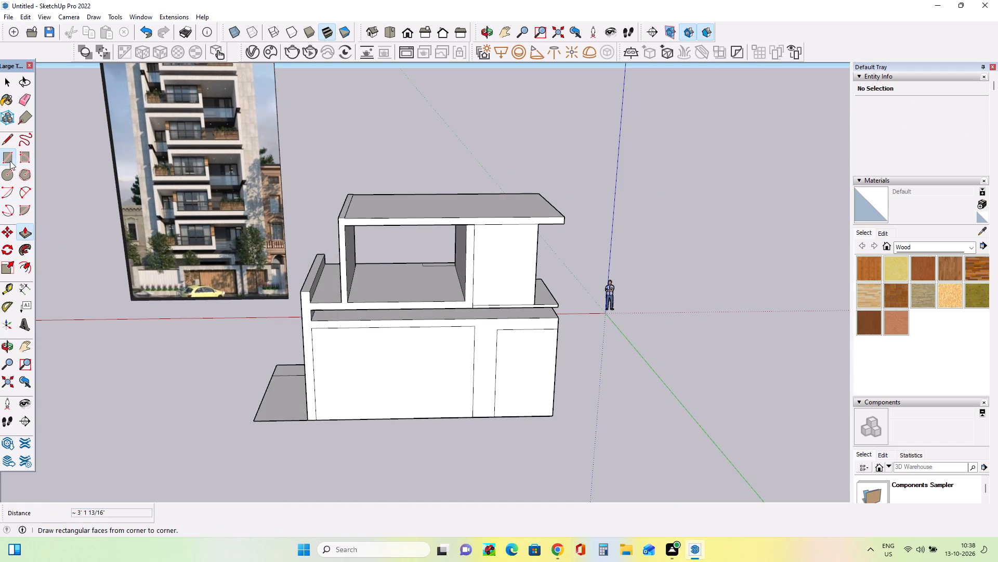
left_click(533, 304)
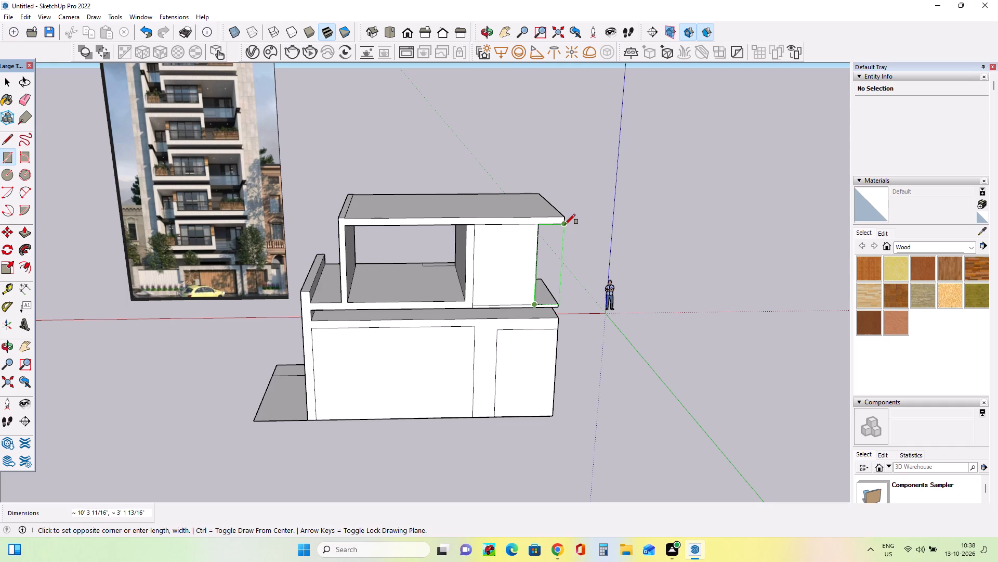
left_click(565, 224)
Erase the vertical seam between the upper back panel and its new extension.
middle_click_drag(590, 349, 465, 357)
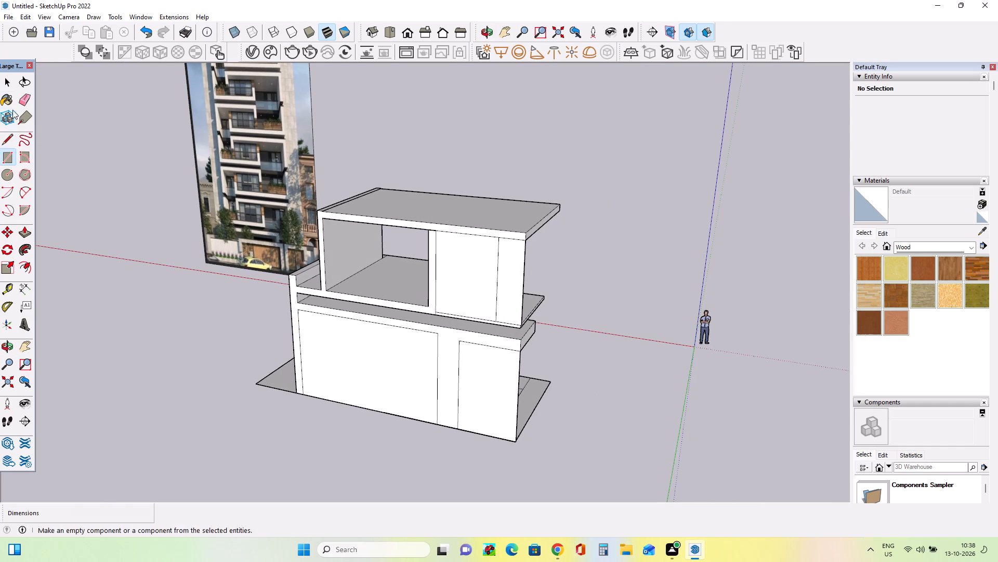
left_click(21, 100)
left_click_drag(498, 275, 509, 278)
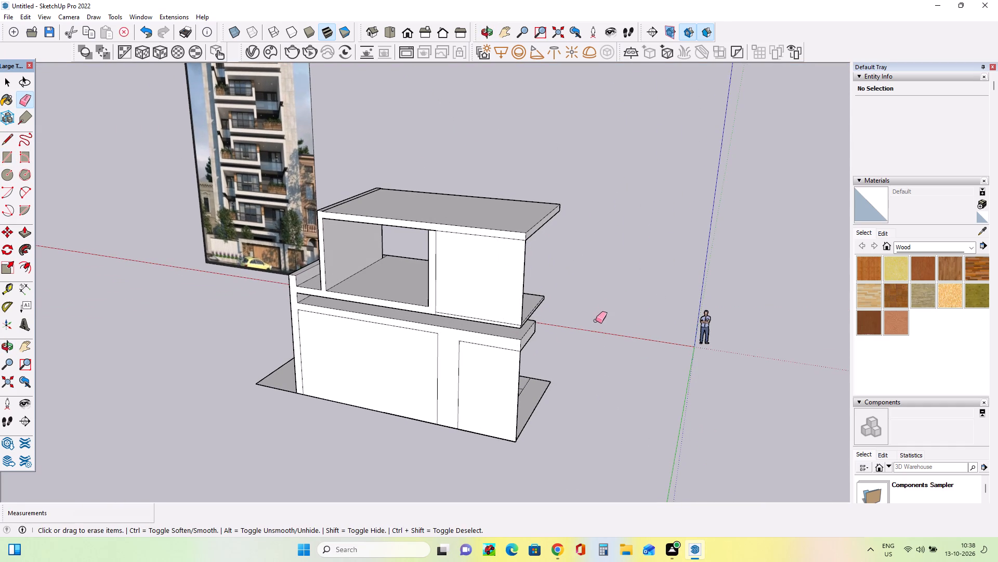
Examine the reference facade's lower floors and compare their interlocking frames and side walls with the two modelled boxes.
middle_click_drag(596, 321, 0, 351)
middle_click_drag(329, 318, 261, 251)
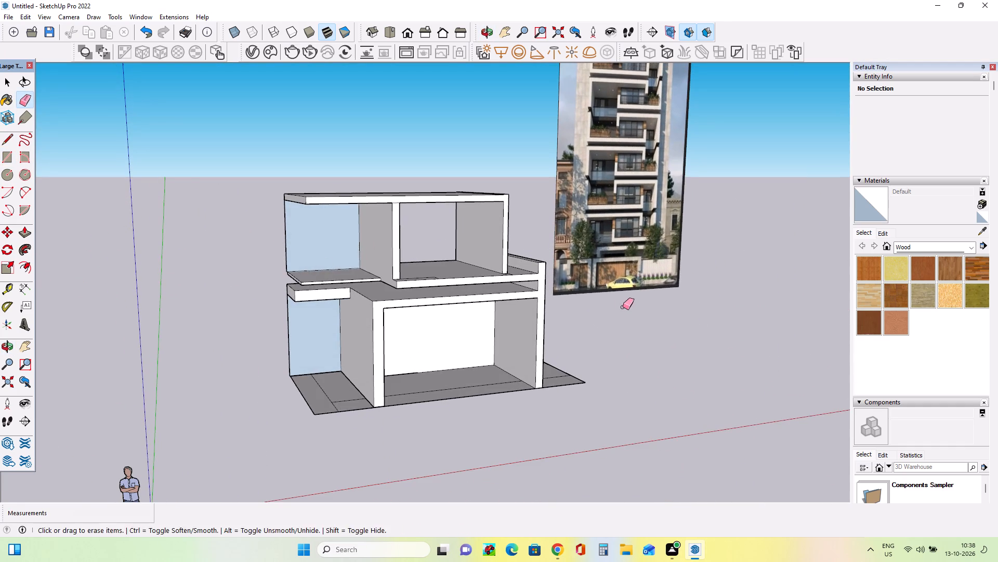
middle_click_drag(601, 302, 529, 300)
scroll(634, 238, "up", 3)
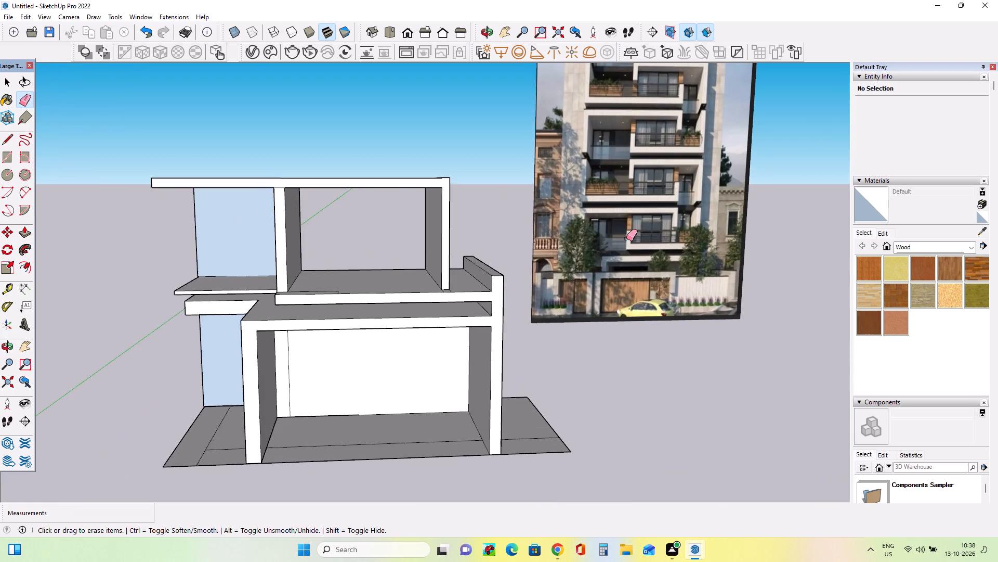
scroll(625, 238, "up", 3)
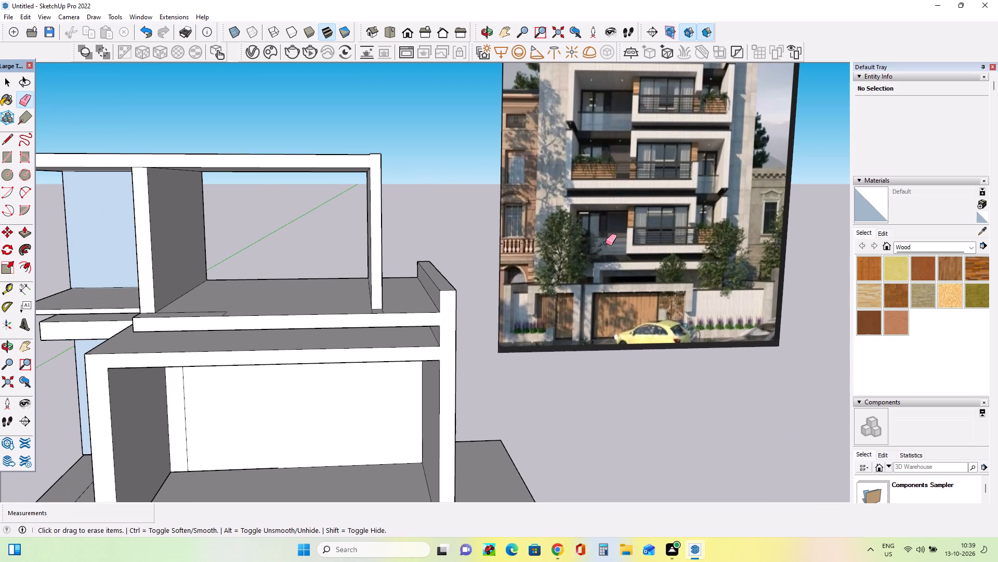
scroll(606, 243, "up", 11)
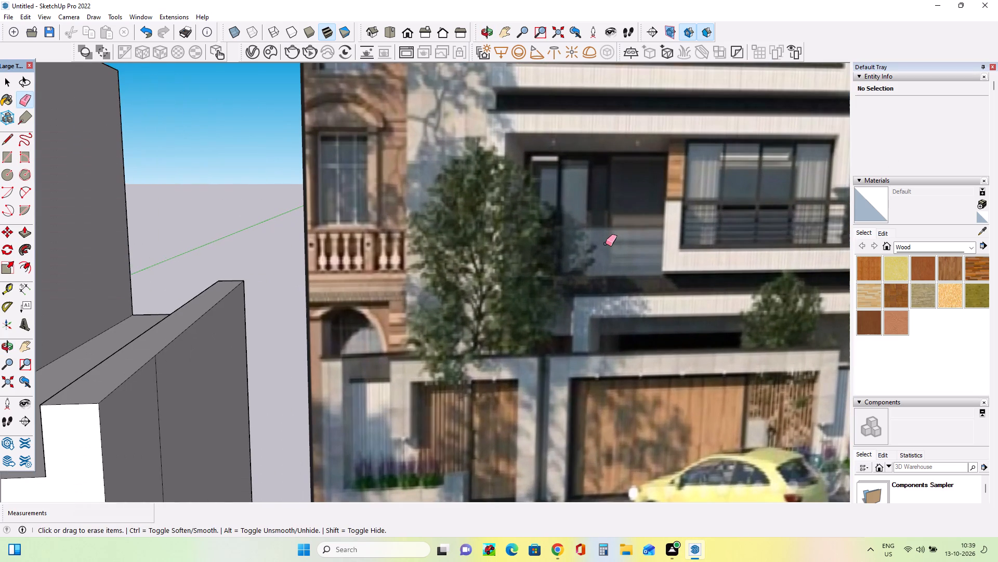
scroll(606, 244, "down", 4)
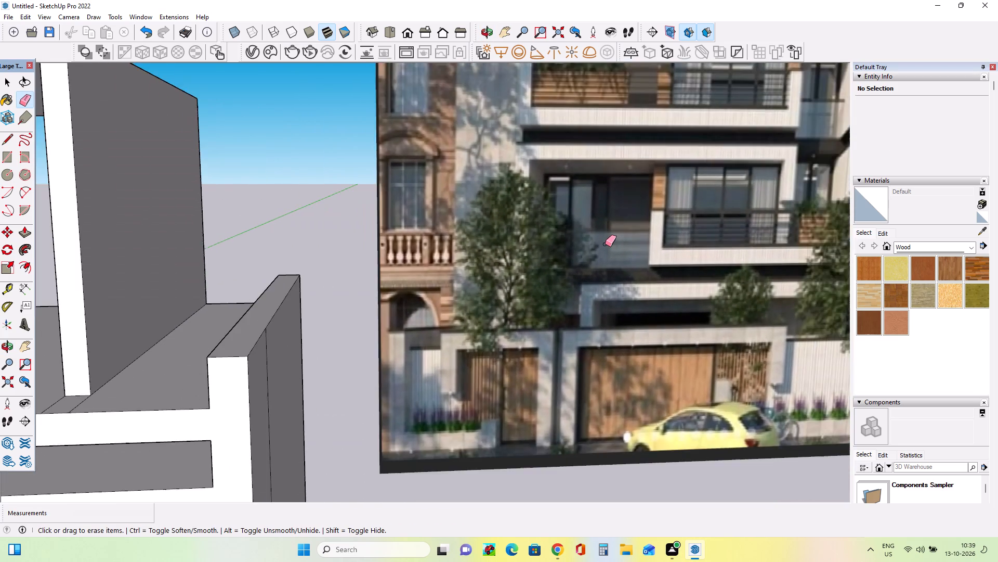
scroll(605, 244, "down", 16)
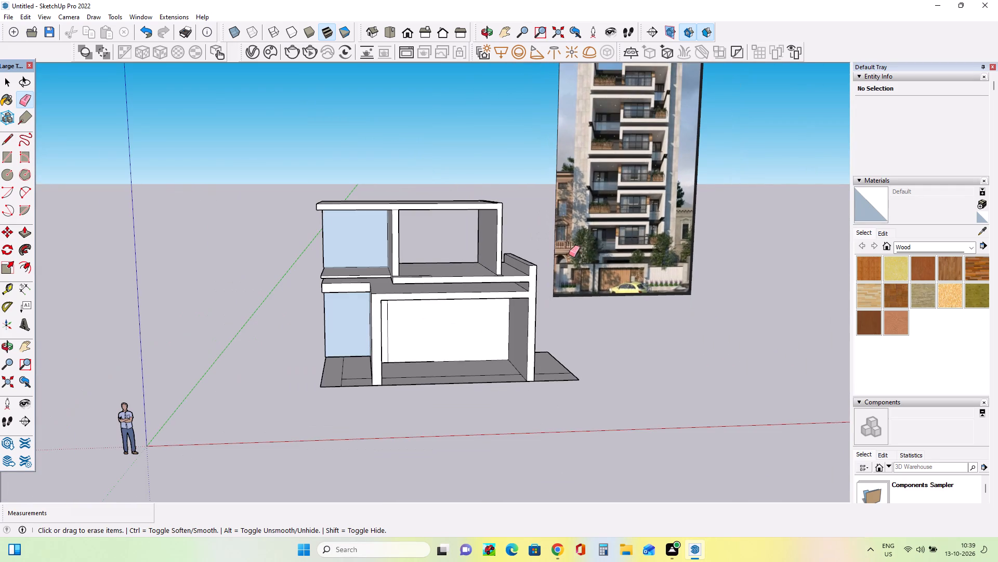
scroll(522, 261, "up", 4)
scroll(292, 304, "up", 1)
middle_click_drag(309, 305, 339, 349)
scroll(430, 289, "down", 5)
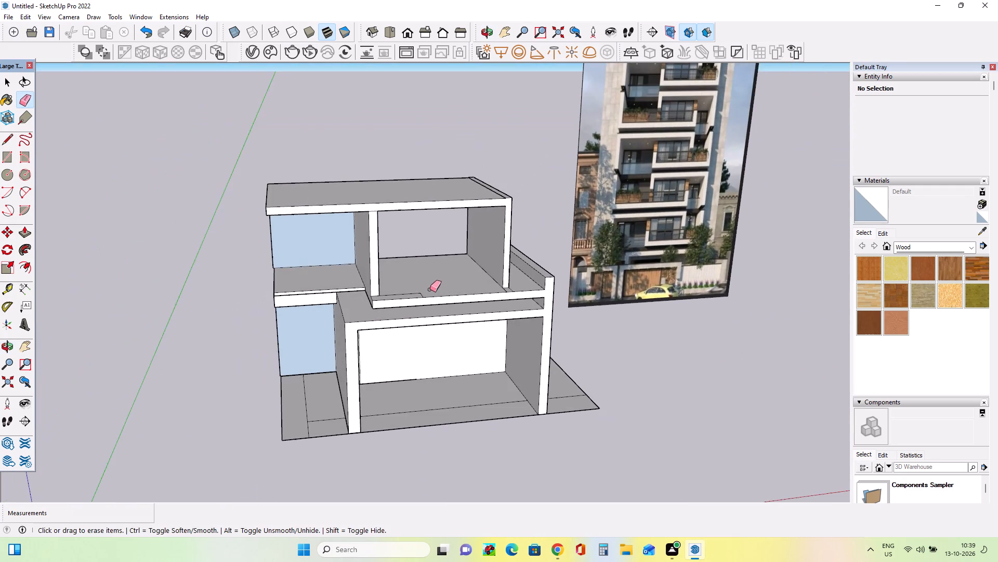
middle_click_drag(599, 262, 562, 315)
middle_click_drag(562, 315, 555, 296)
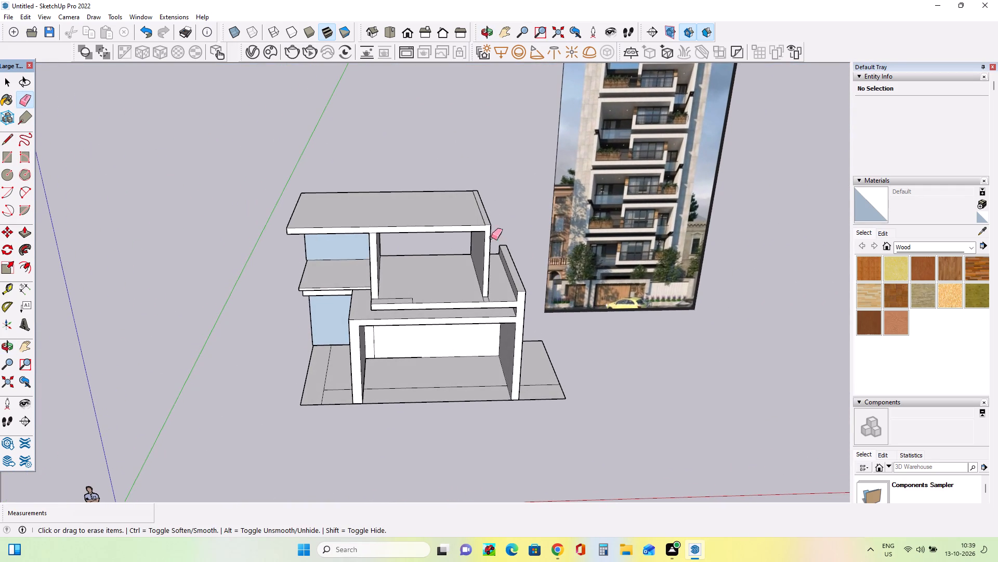
scroll(478, 222, "up", 1)
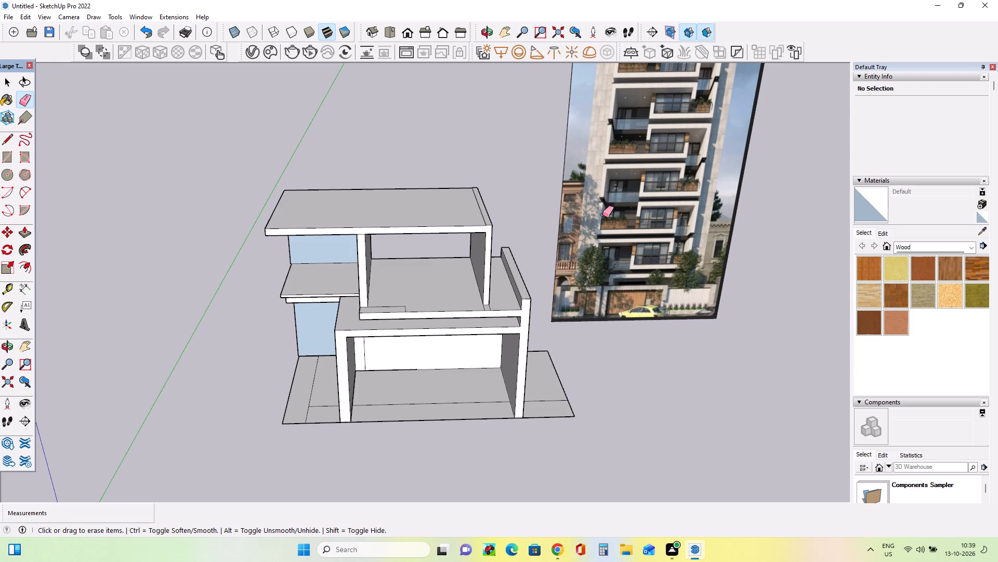
middle_click_drag(493, 215, 443, 213)
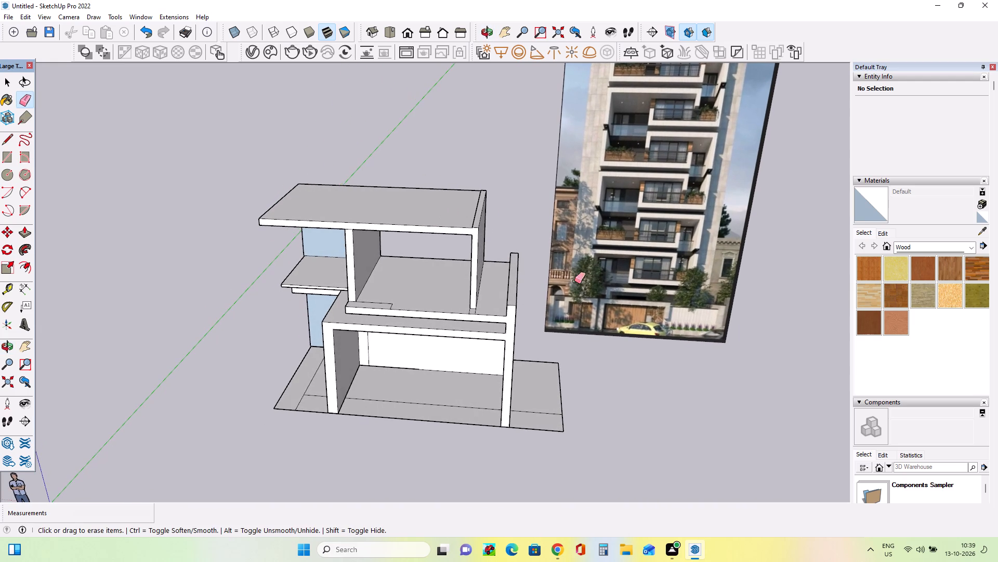
middle_click_drag(680, 291, 732, 283)
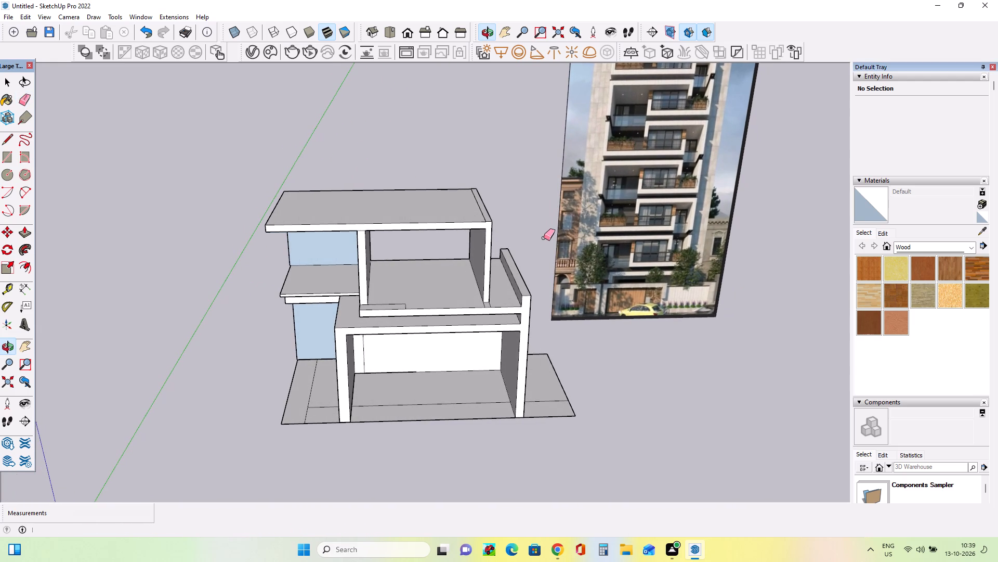
middle_click_drag(548, 257, 511, 255)
middle_click(536, 306)
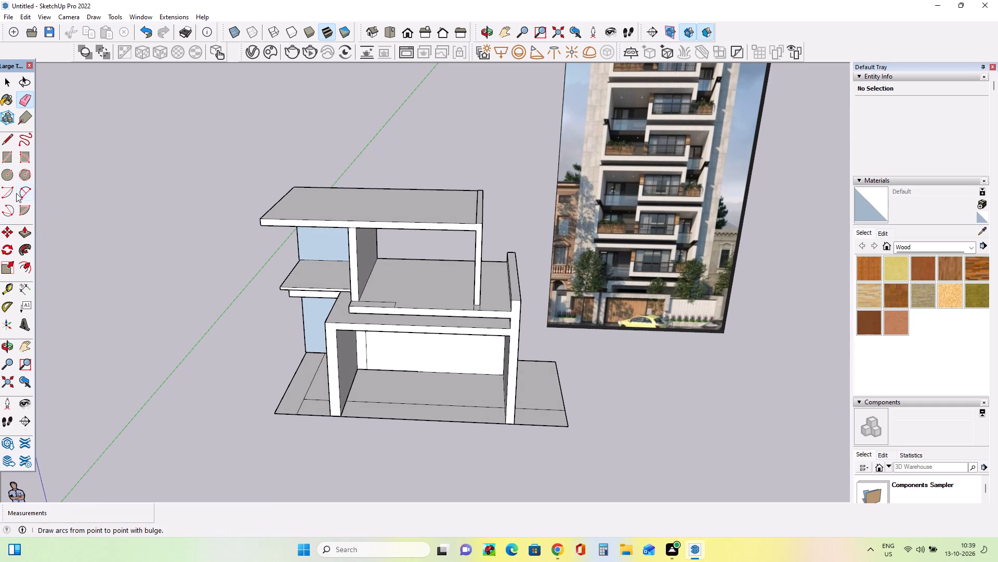
Push/Pull the top of the lower box's projecting side wall upward about 23' 1 7/16", well above the upper box's roof.
left_click(26, 235)
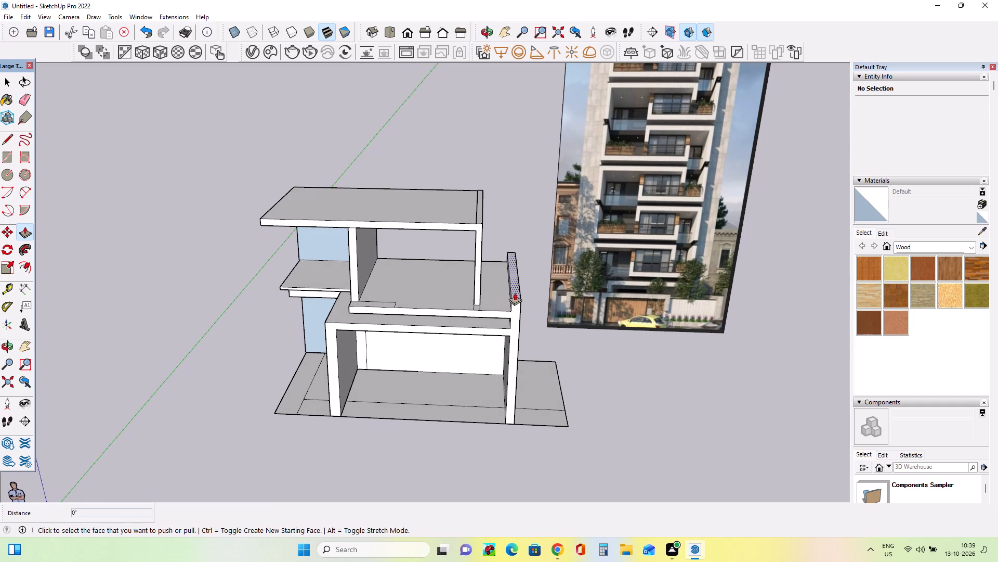
left_click(515, 292)
left_click(498, 104)
Draw a line about 7' 7" along the red axis from the upper box's front roof corner to the raised side wall.
middle_click_drag(497, 246, 532, 248)
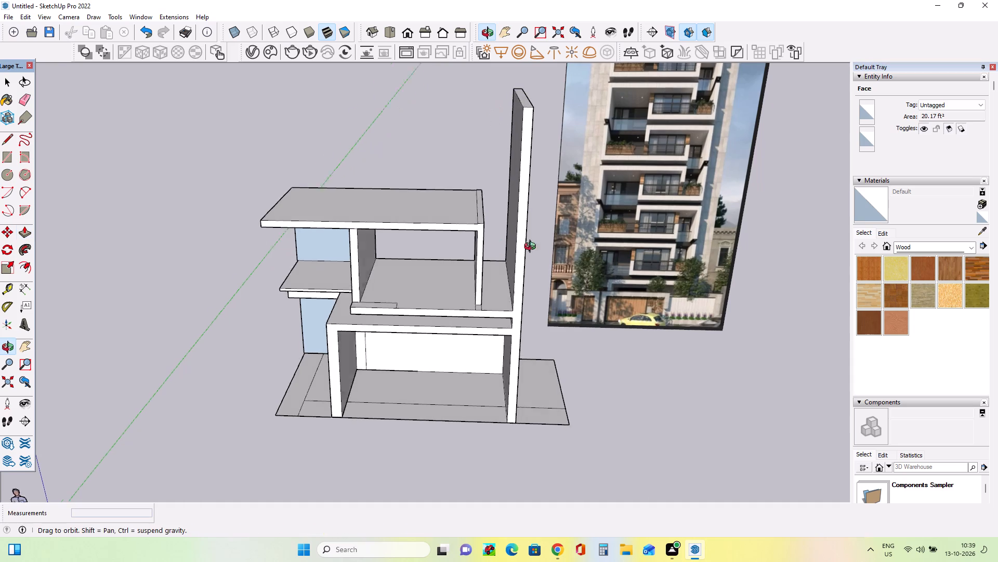
middle_click_drag(532, 248, 604, 247)
scroll(480, 221, "up", 3)
middle_click_drag(523, 227, 453, 248)
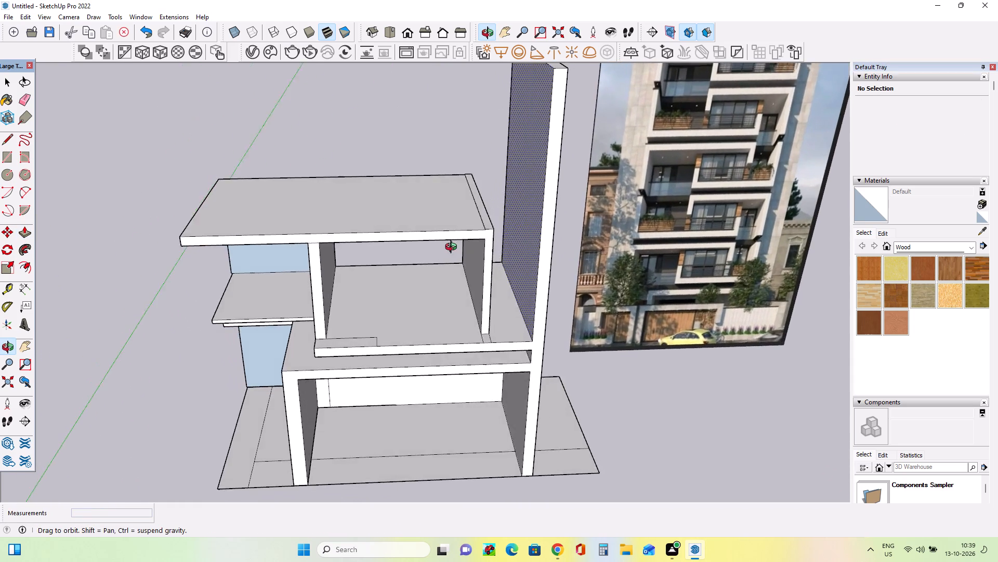
middle_click_drag(453, 248, 594, 254)
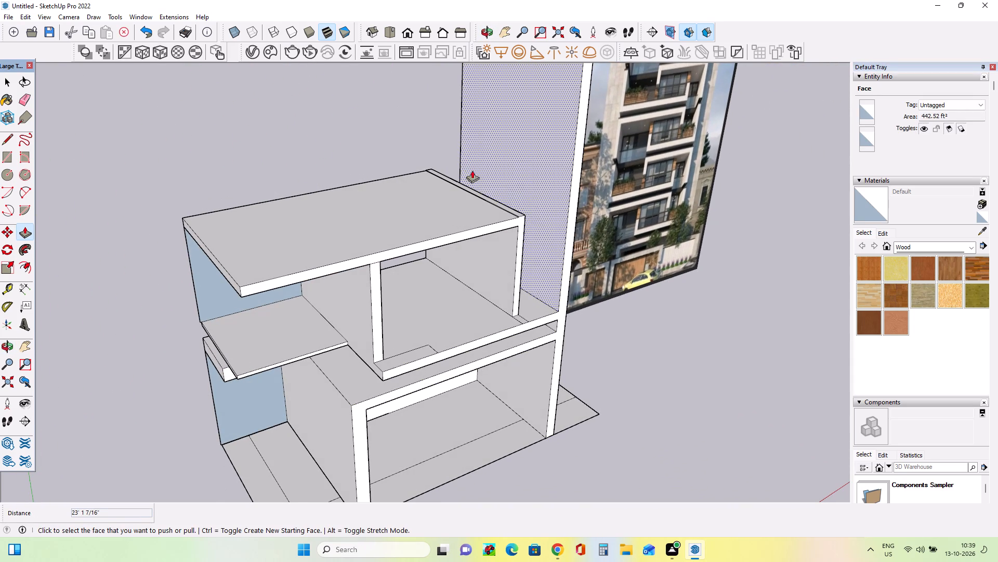
left_click(8, 140)
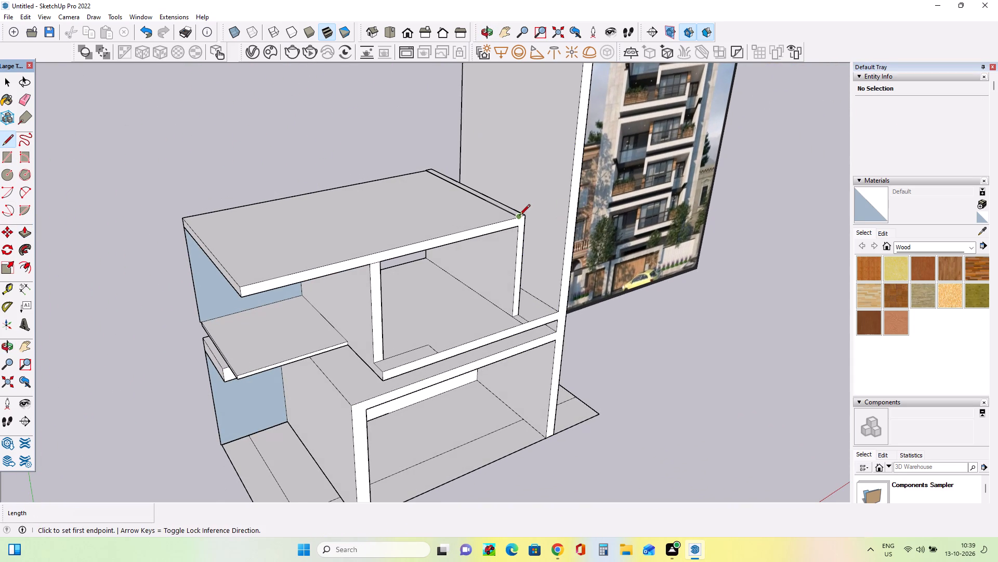
left_click(526, 218)
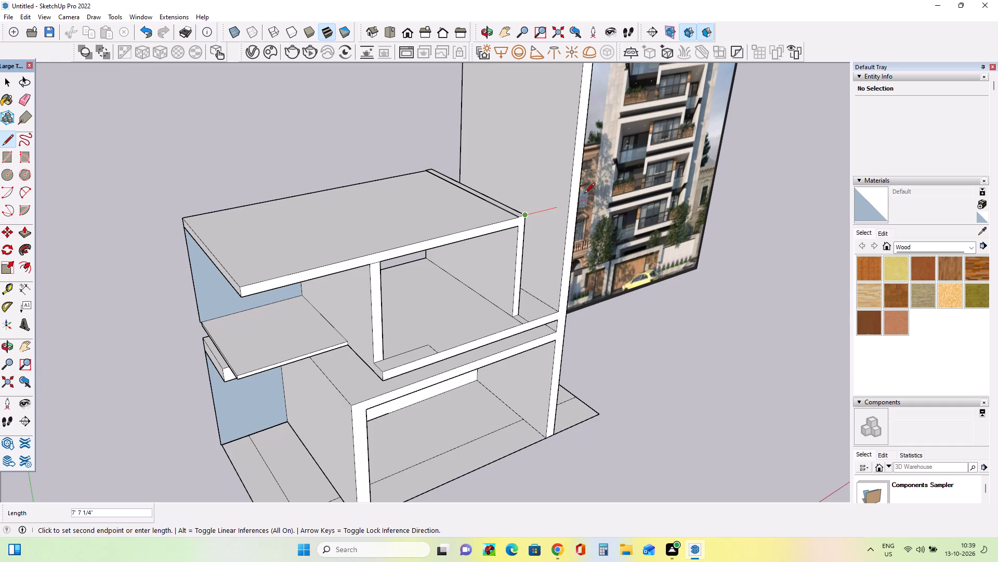
left_click(584, 194)
middle_click_drag(637, 249, 610, 288)
middle_click(647, 343)
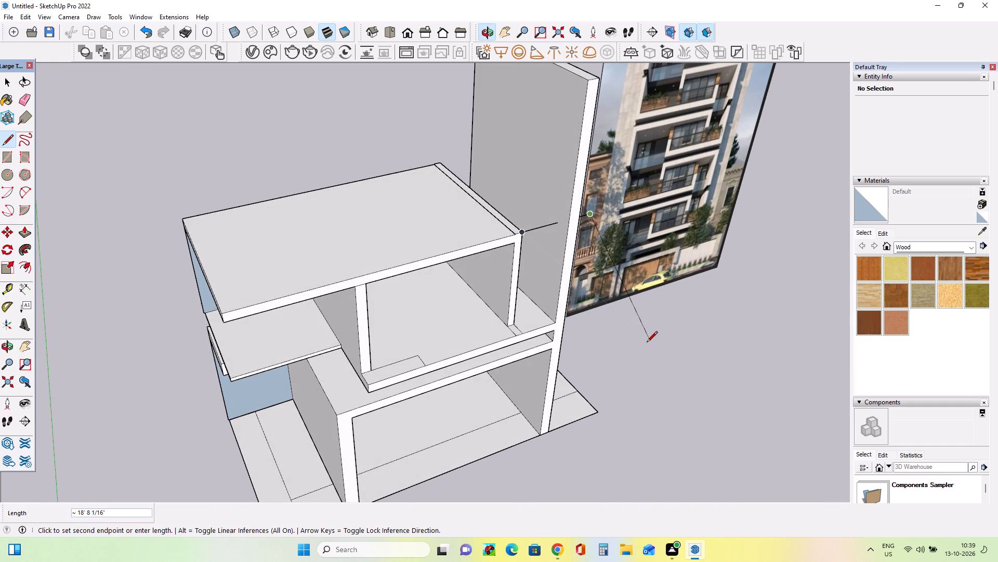
key("Escape")
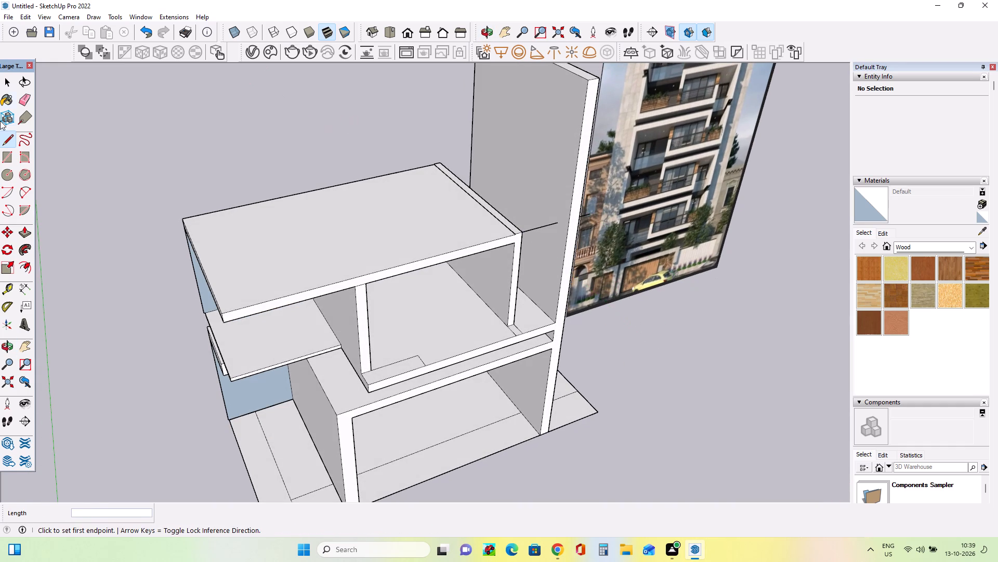
Draw a horizontal strip about 18' long across the inner face of the raised side wall, just above the upper box's roof level.
left_click(8, 158)
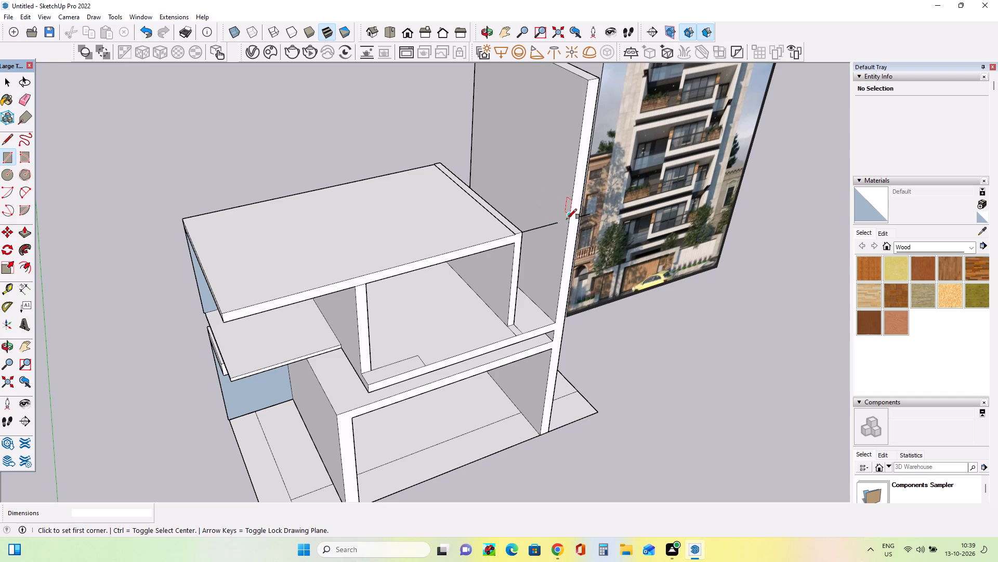
left_click(572, 218)
left_click(470, 131)
Push/Pull the strip about 32' out from the raised side wall to form a slab above the upper box's roof.
middle_click_drag(570, 260, 506, 189)
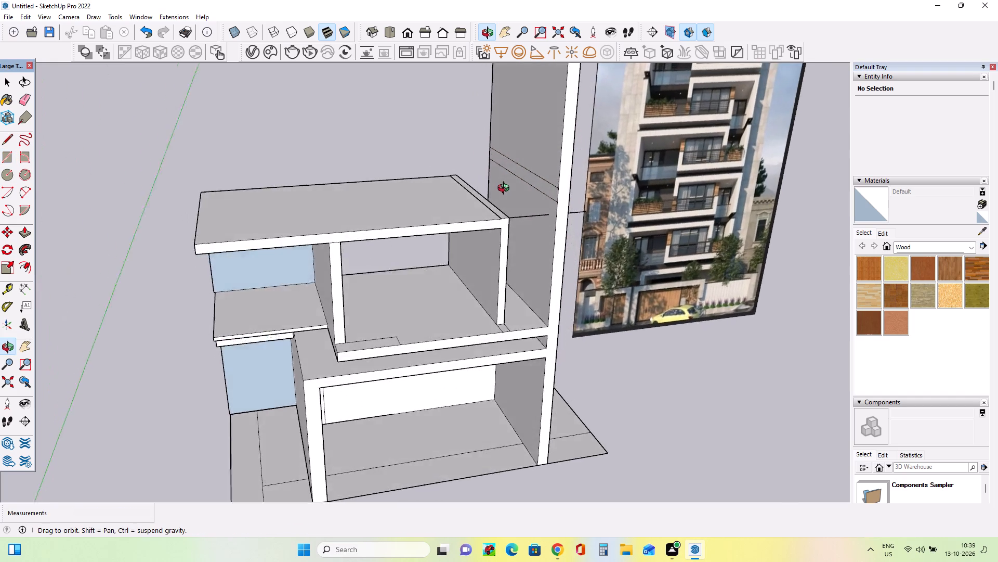
middle_click_drag(506, 189, 477, 177)
left_click(27, 232)
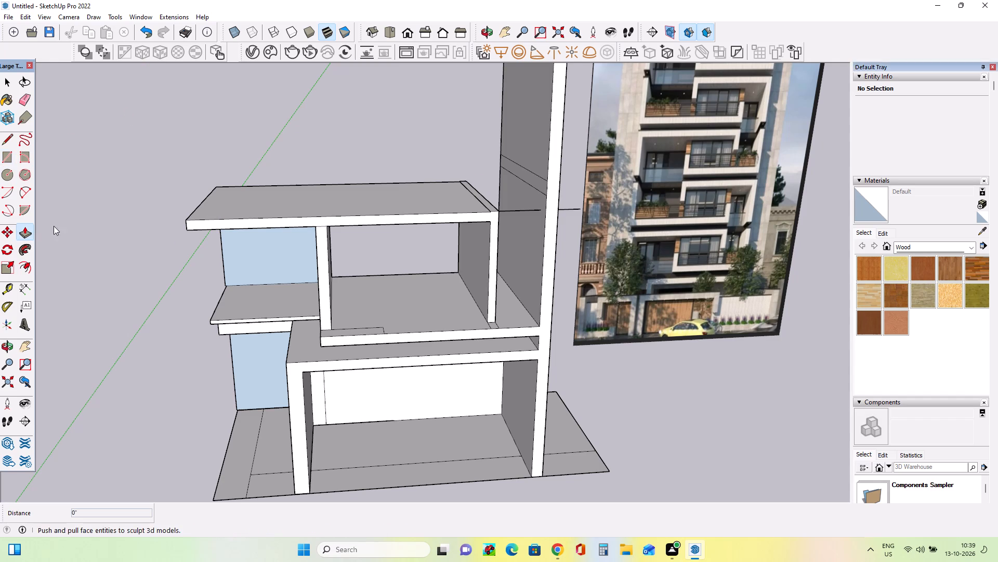
left_click(542, 178)
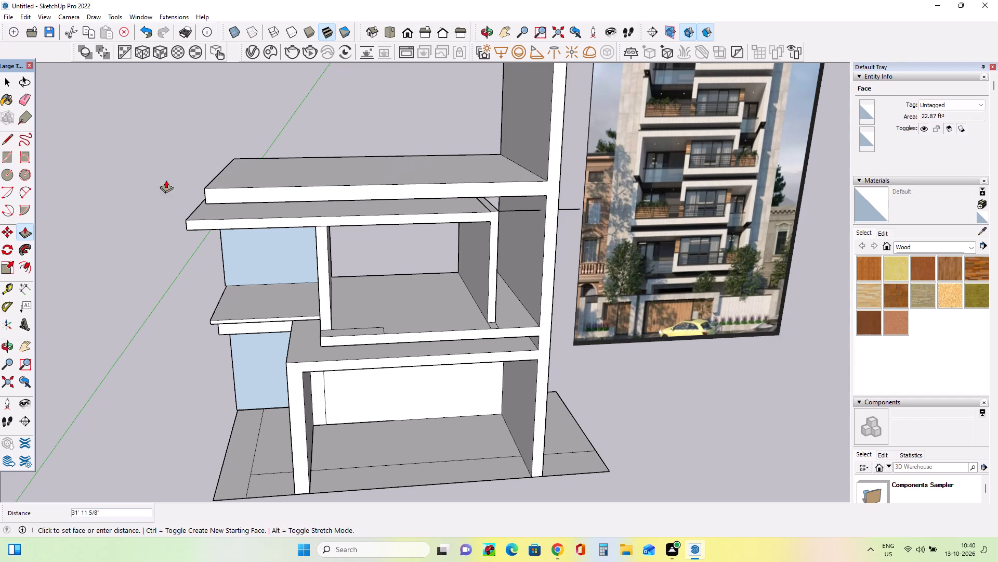
left_click(194, 187)
middle_click_drag(374, 173, 406, 198)
left_click(402, 186)
left_click(401, 189)
middle_click_drag(313, 225, 493, 225)
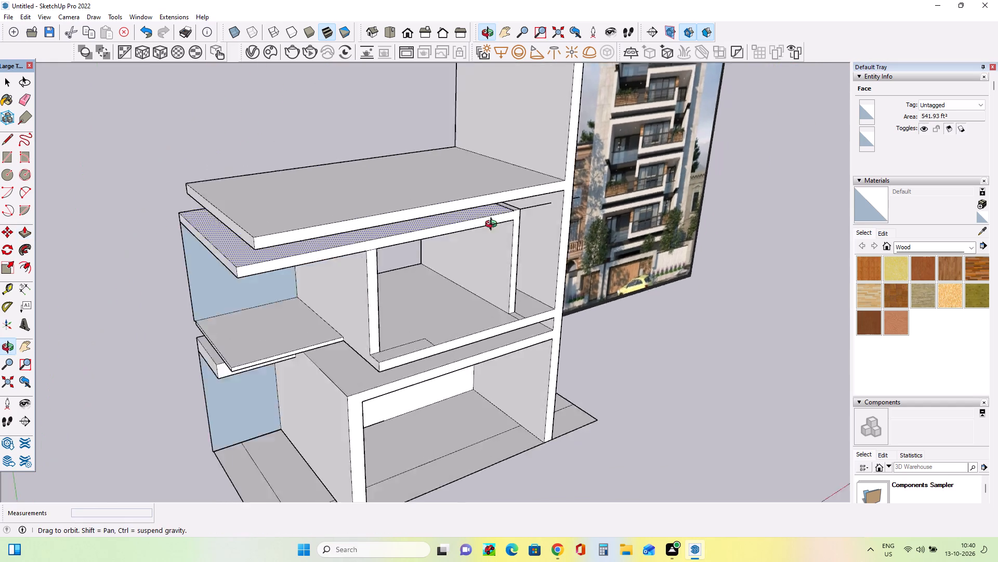
Push/Pull the free end face of the slab above the upper box out about 1', flush with the end of the roof below.
middle_click_drag(493, 225, 621, 205)
left_click(456, 225)
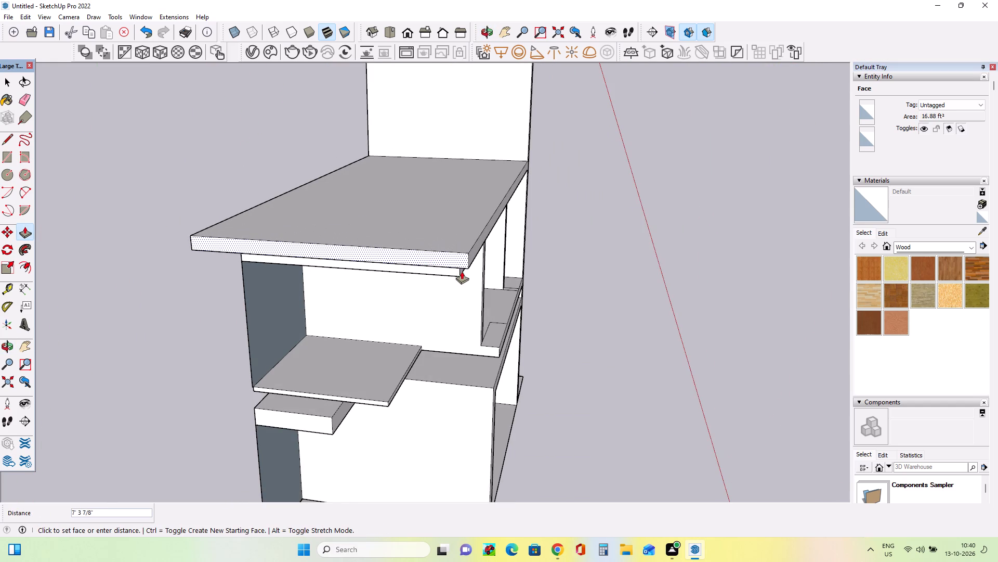
left_click(451, 271)
middle_click_drag(548, 240, 321, 255)
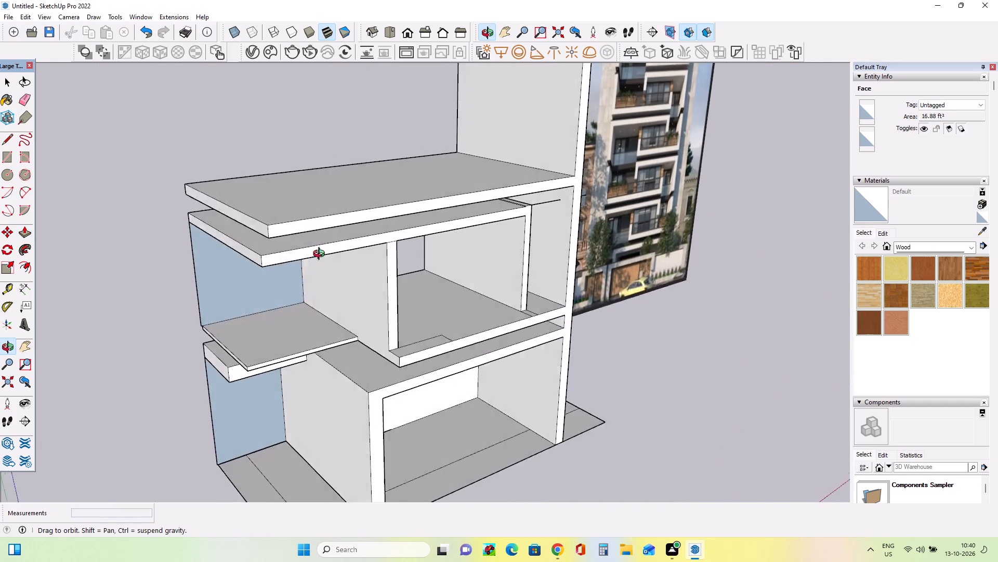
Lower the slab toward the upper box's roof by pulling its underside down slightly and pushing its top face down about 7 1/16".
middle_click_drag(321, 255, 242, 255)
middle_click_drag(361, 170, 322, 184)
middle_click_drag(562, 188, 560, 201)
scroll(516, 197, "up", 3)
middle_click(518, 224)
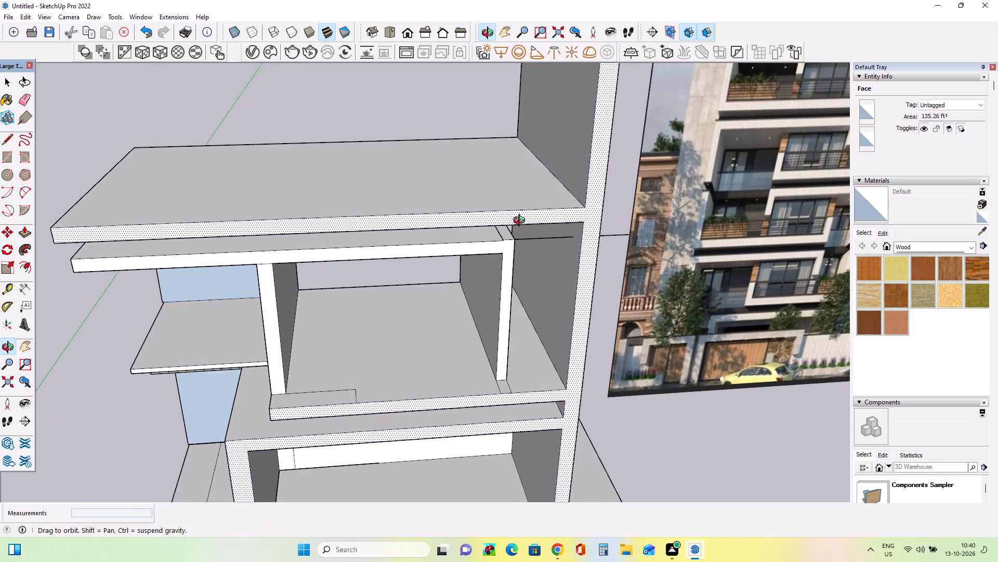
scroll(463, 184, "down", 5)
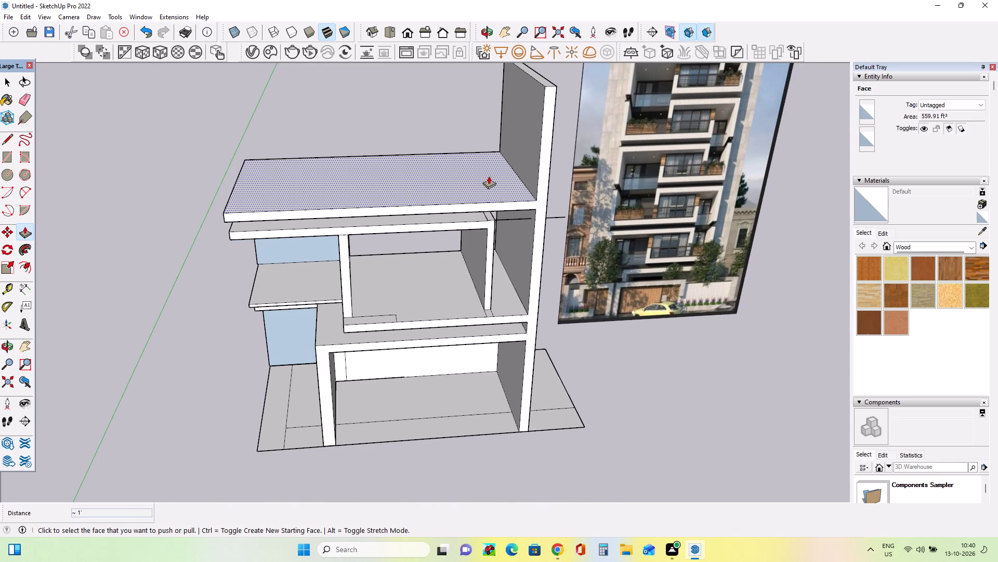
middle_click_drag(489, 176, 488, 189)
scroll(498, 212, "up", 5)
middle_click_drag(491, 217, 490, 184)
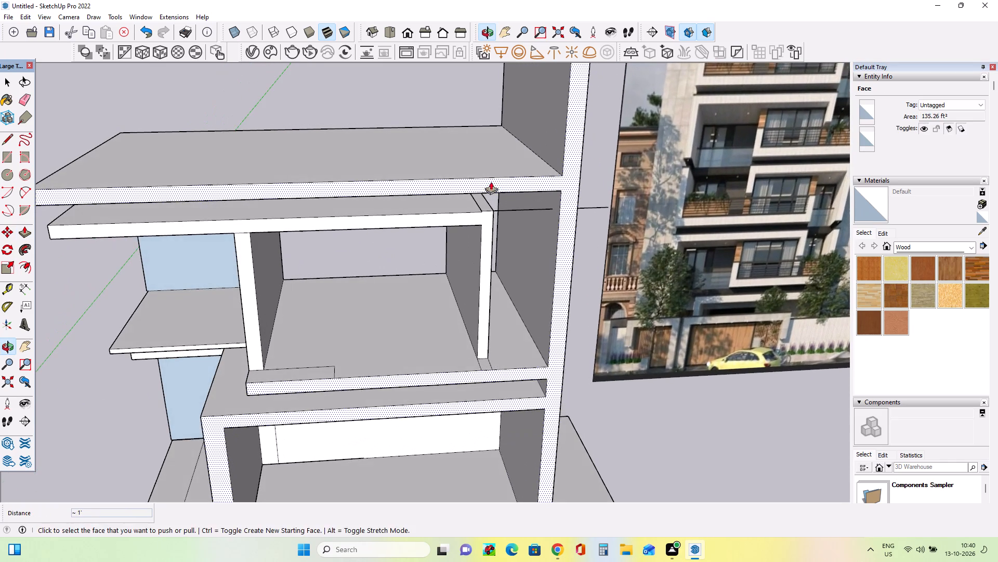
middle_click_drag(501, 175, 547, 97)
left_click(437, 149)
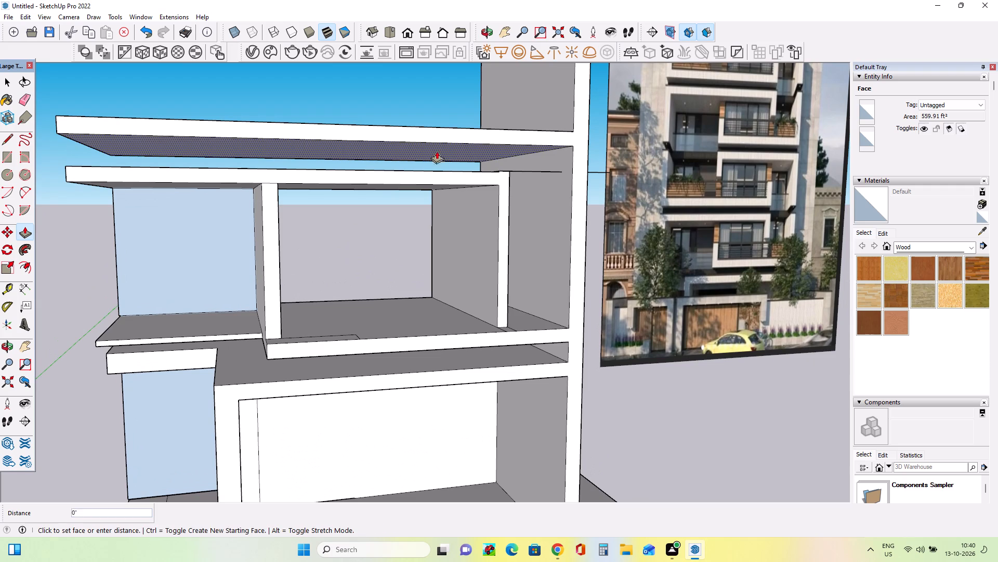
left_click(435, 155)
middle_click_drag(484, 125, 475, 182)
left_click(467, 137)
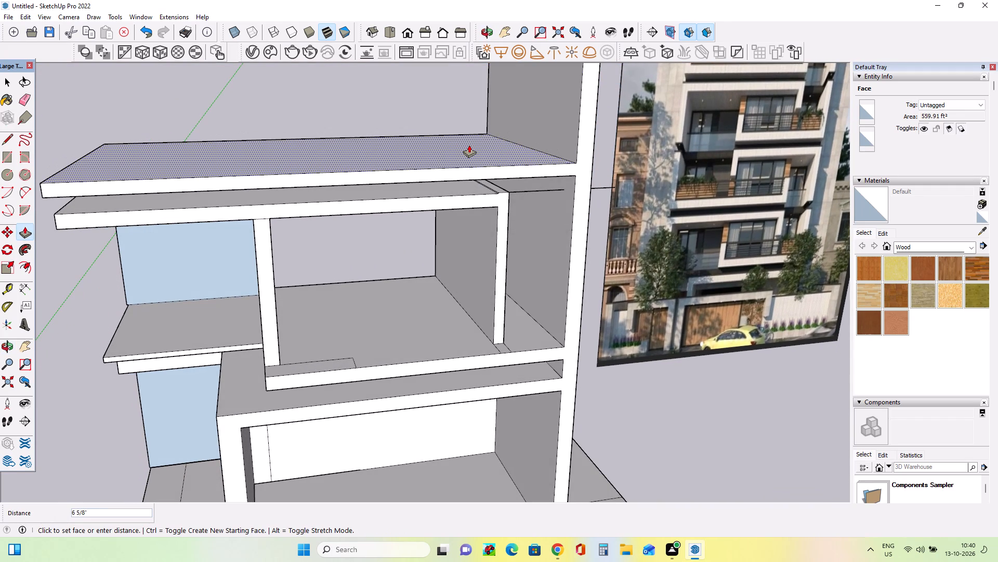
left_click(469, 145)
middle_click_drag(474, 198, 450, 194)
Lower the slab slightly again, pulling its underside down a touch and pushing its top face down about 1 3/16".
scroll(450, 194, "down", 5)
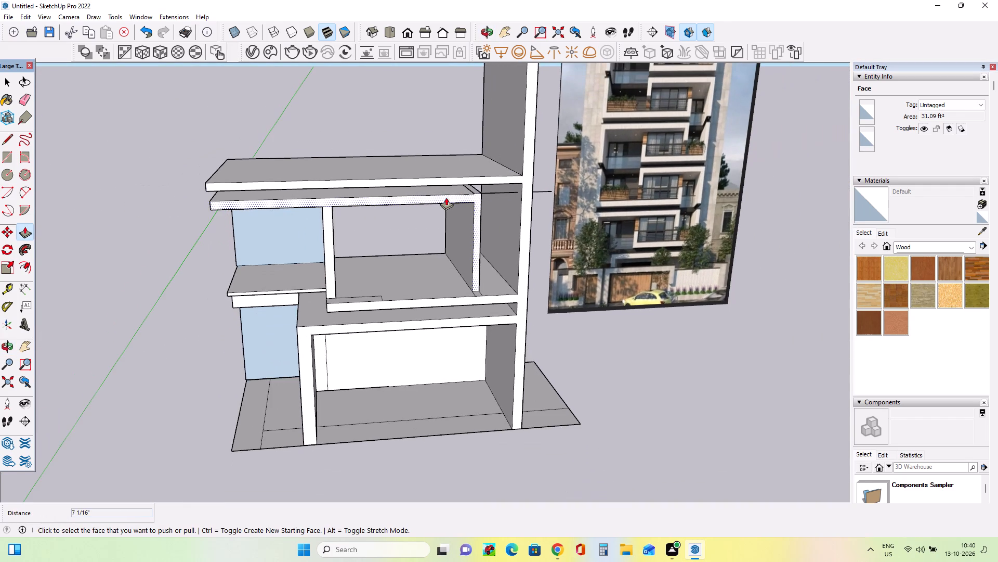
middle_click_drag(448, 202, 427, 186)
middle_click_drag(432, 178, 466, 144)
scroll(391, 163, "up", 3)
middle_click_drag(412, 172, 425, 152)
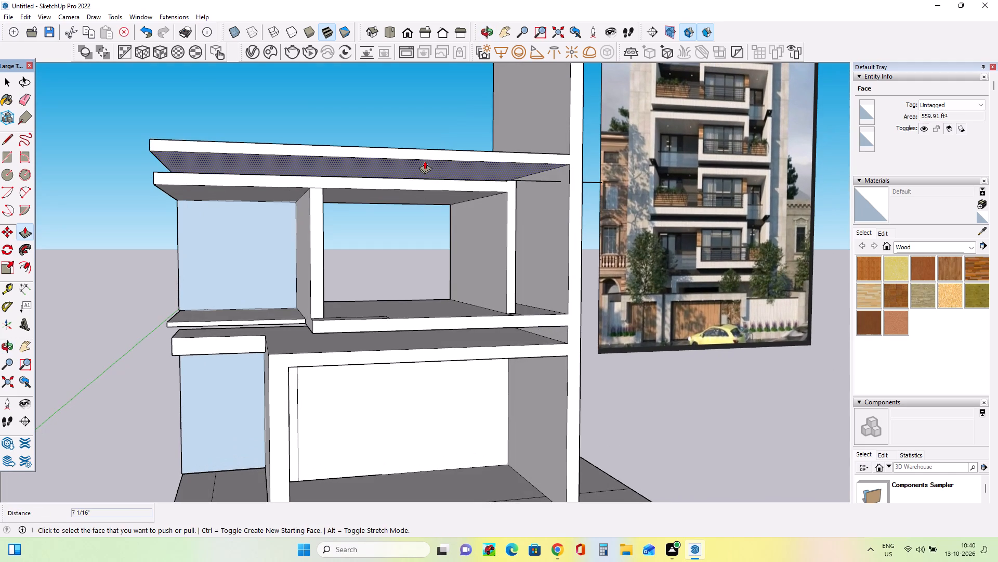
left_click(425, 161)
left_click(425, 164)
middle_click_drag(491, 177, 467, 248)
left_click(457, 152)
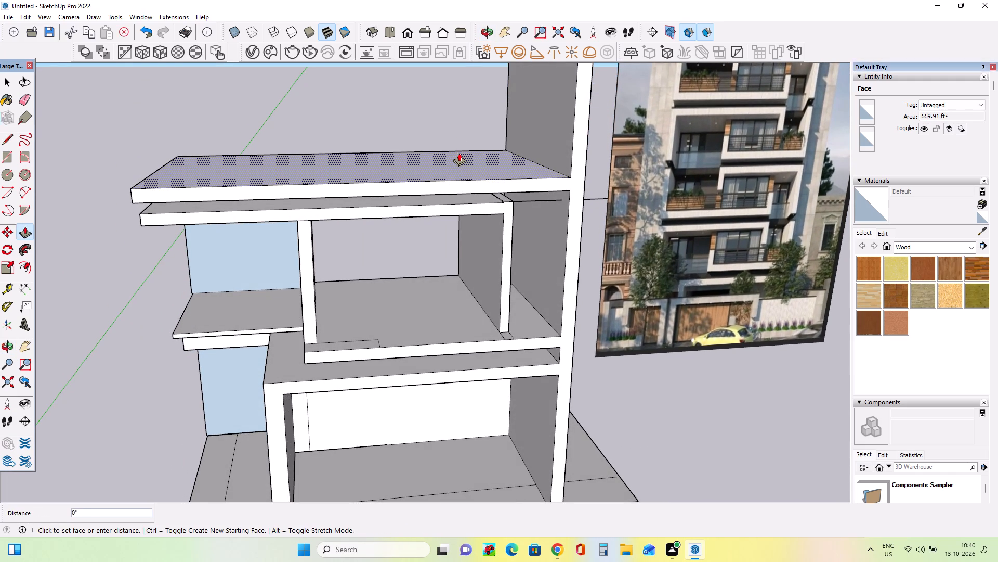
left_click(459, 154)
Compare the slab, the gap below it and the raised side wall with the interlocking frames in the reference image.
middle_click(487, 185)
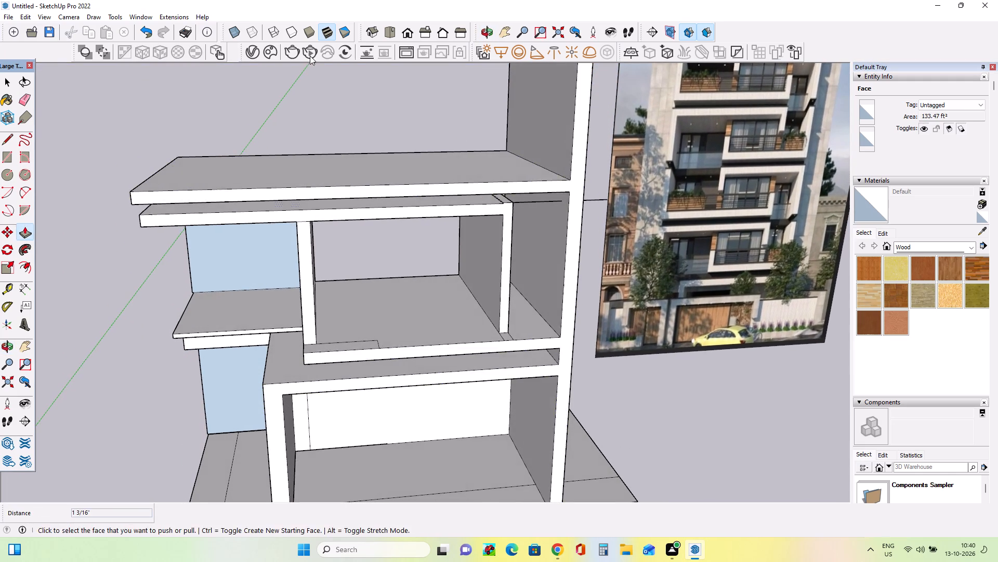
middle_click_drag(511, 229, 502, 223)
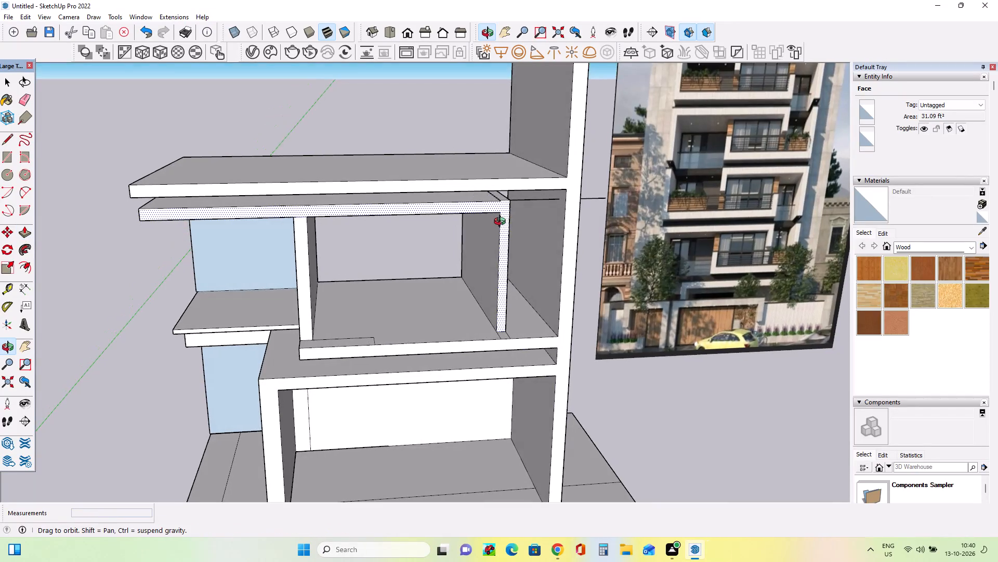
middle_click_drag(502, 223, 503, 232)
middle_click_drag(569, 193, 568, 211)
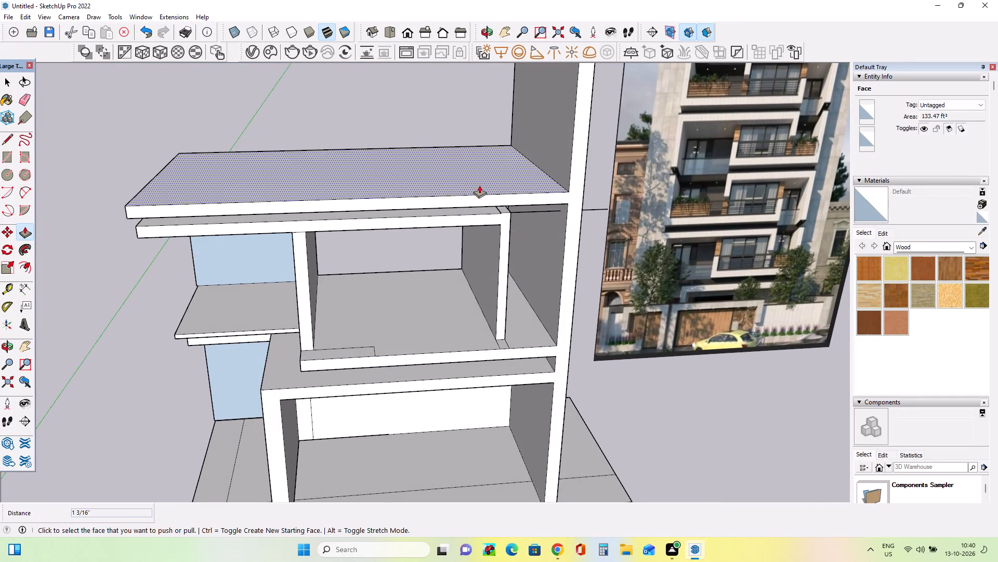
middle_click_drag(489, 194, 490, 199)
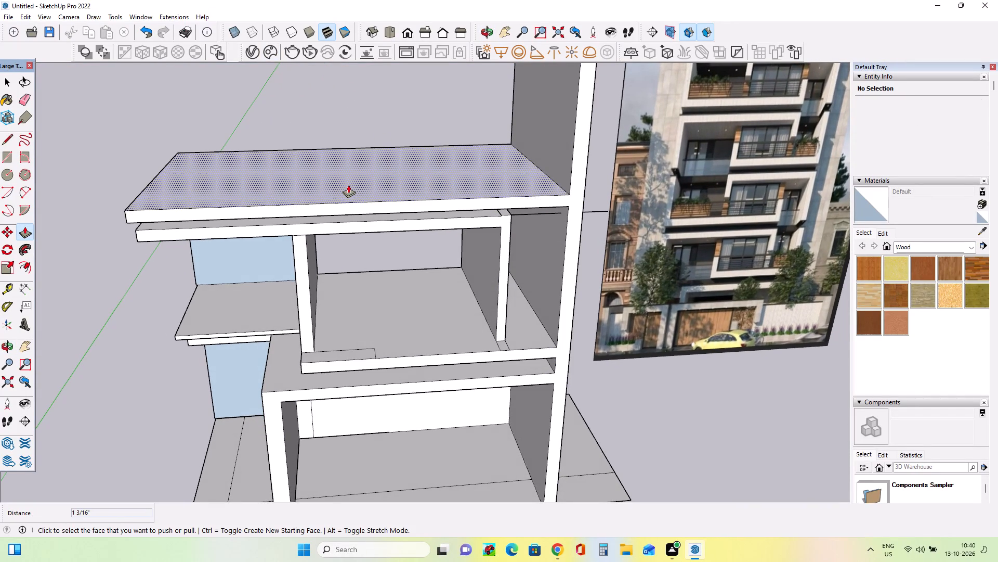
scroll(342, 185, "down", 5)
middle_click_drag(475, 172, 481, 212)
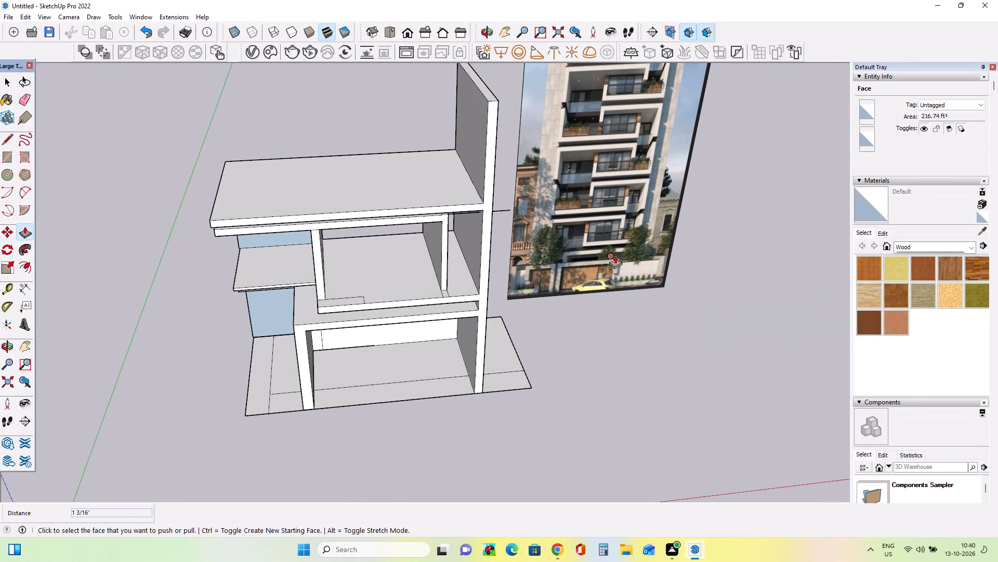
middle_click_drag(479, 207, 491, 171)
scroll(459, 185, "up", 2)
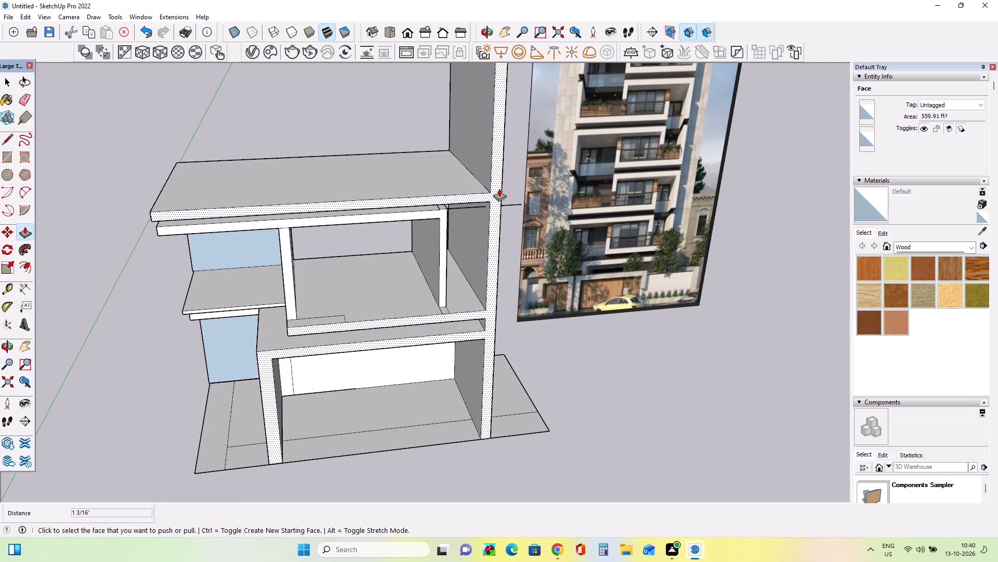
middle_click(490, 195)
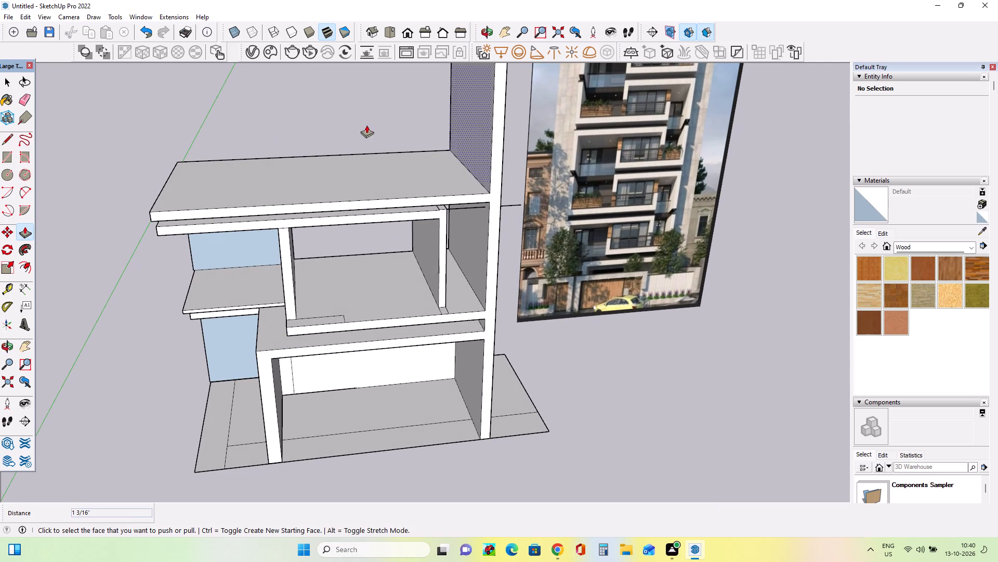
middle_click_drag(472, 182, 463, 181)
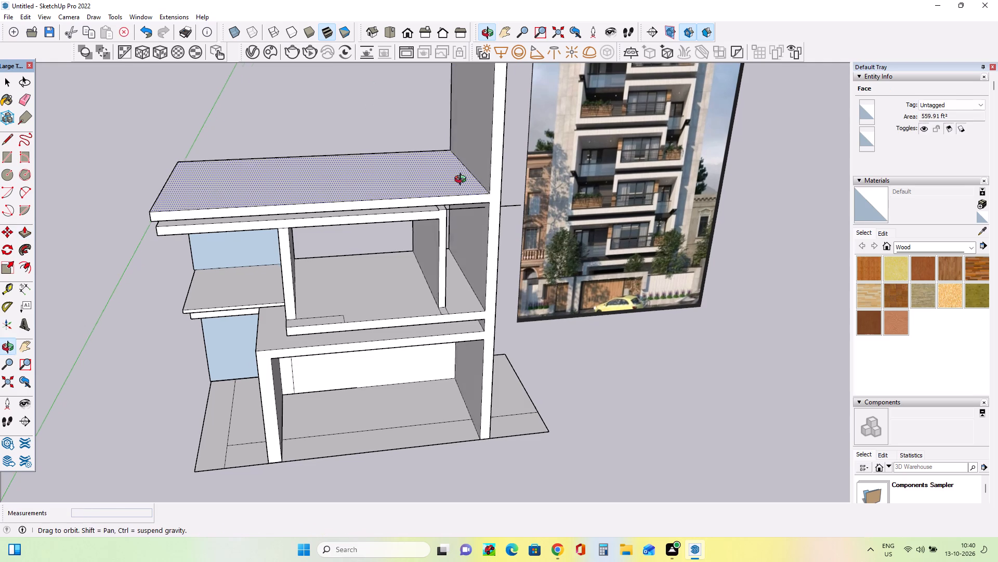
middle_click_drag(463, 181, 452, 179)
scroll(695, 211, "up", 3)
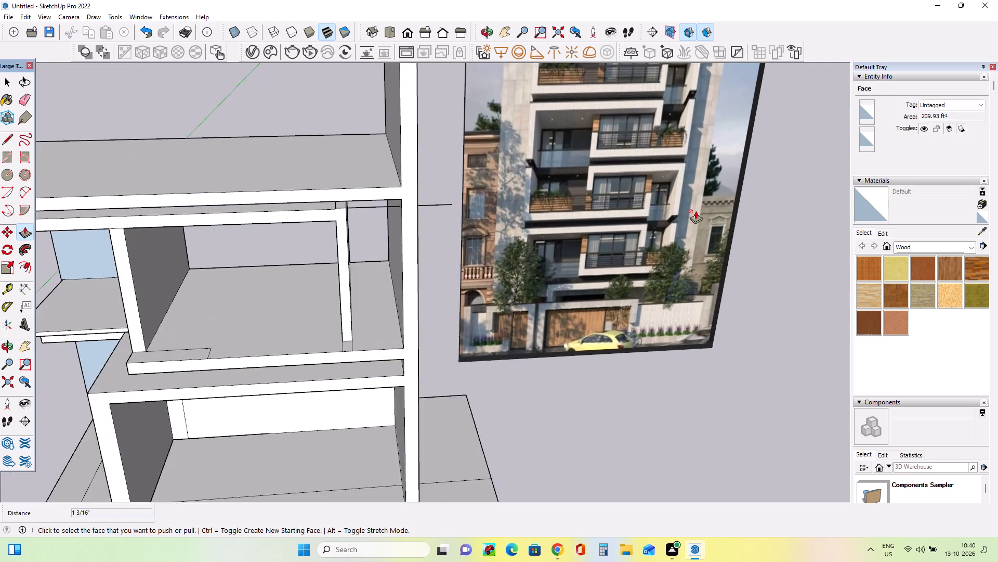
scroll(695, 211, "up", 2)
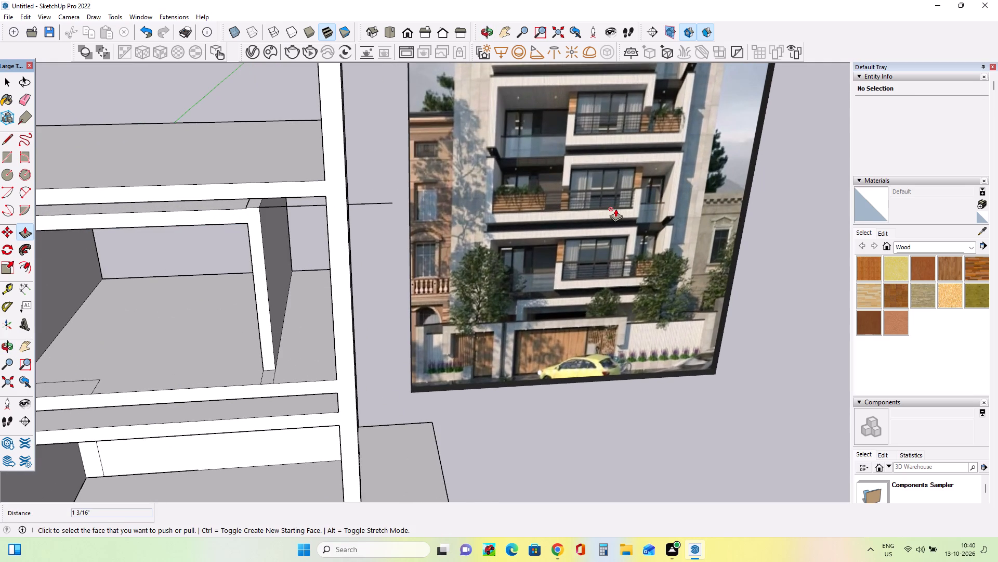
scroll(615, 209, "down", 6)
middle_click_drag(377, 149, 383, 178)
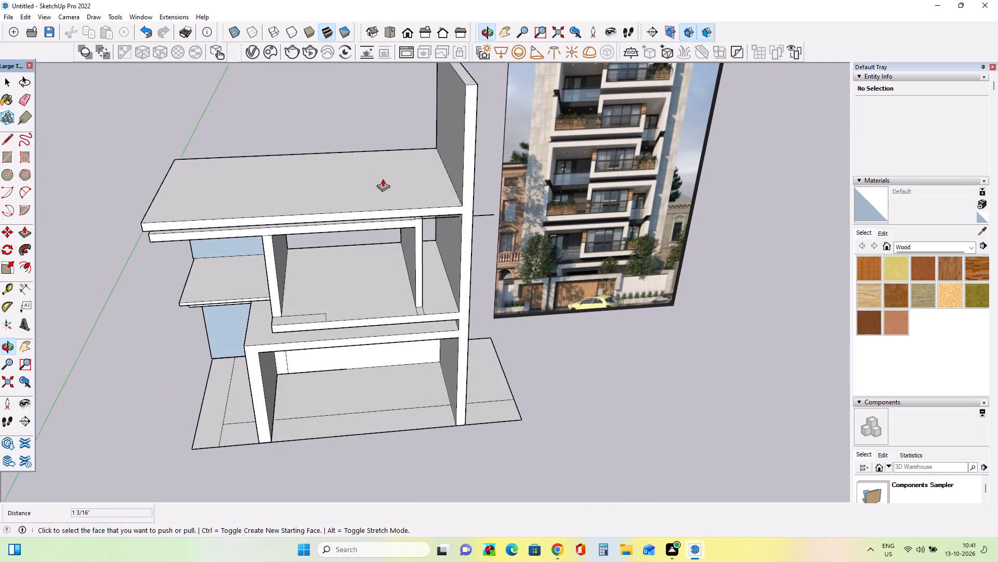
scroll(408, 187, "up", 2)
middle_click_drag(408, 187, 408, 170)
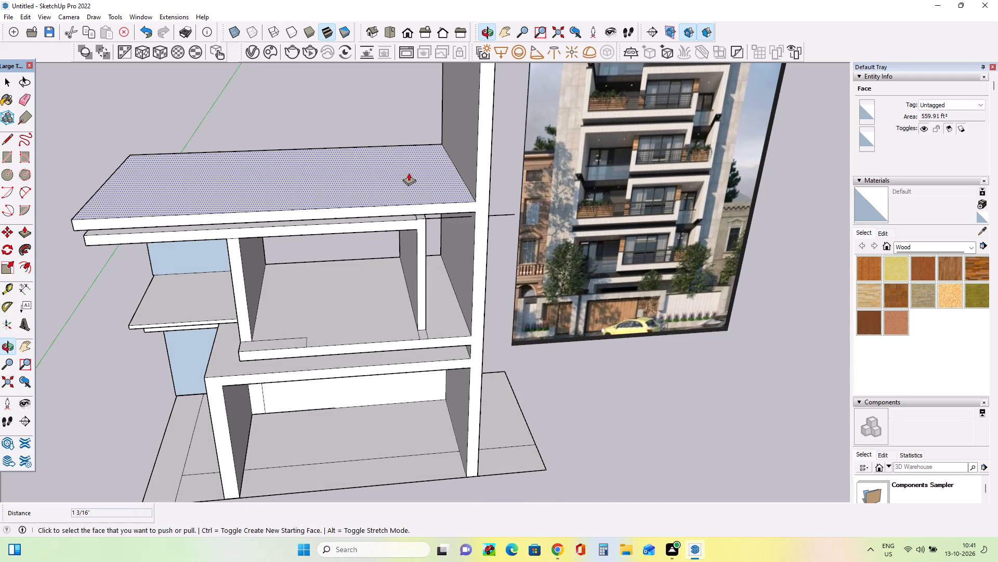
scroll(409, 173, "up", 1)
scroll(734, 236, "up", 7)
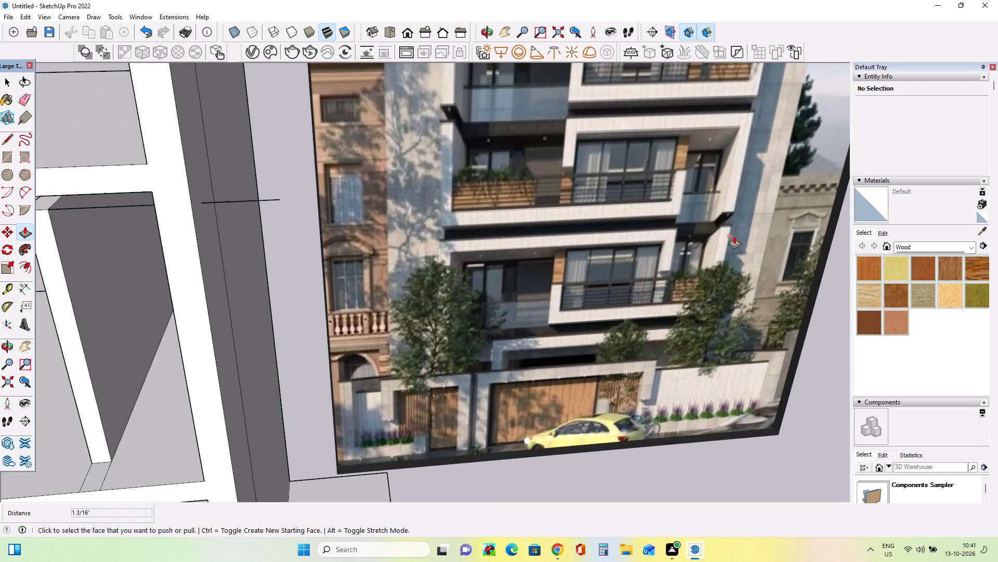
scroll(734, 236, "down", 7)
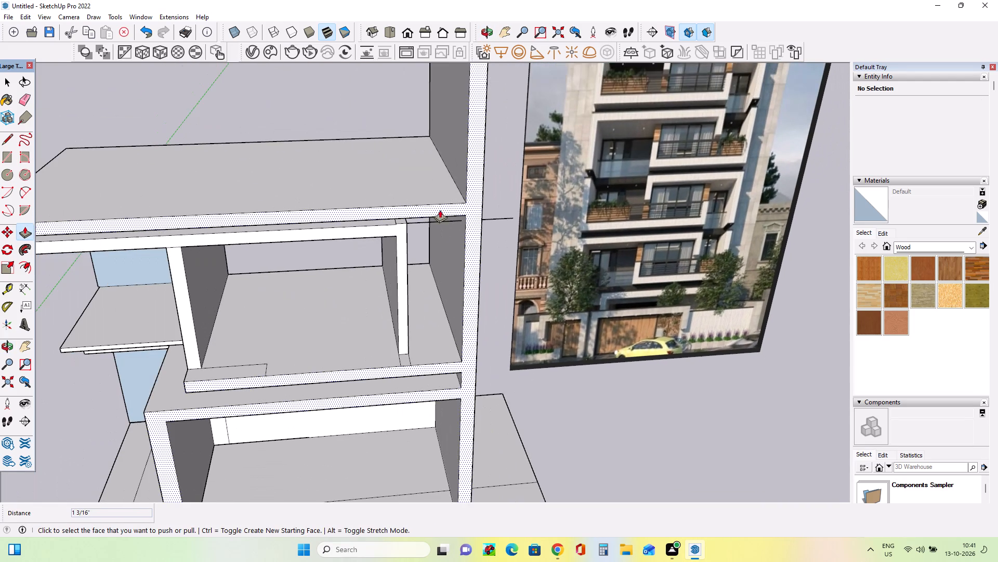
middle_click_drag(440, 209, 437, 202)
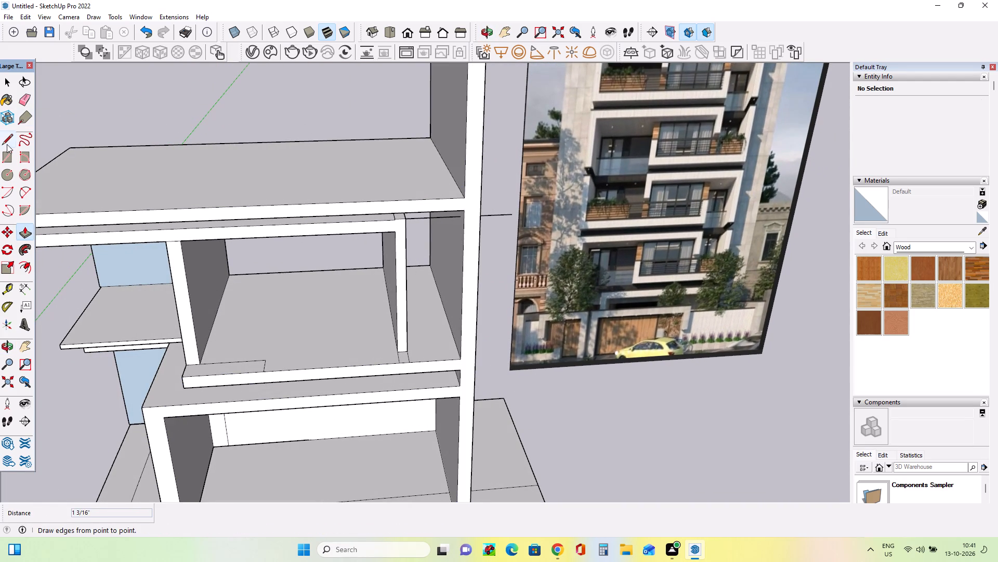
Draw a vertical line about 10' up from the upper box's front roof edge, above its side wall nearest the raised wall.
left_click(7, 144)
left_click(395, 223)
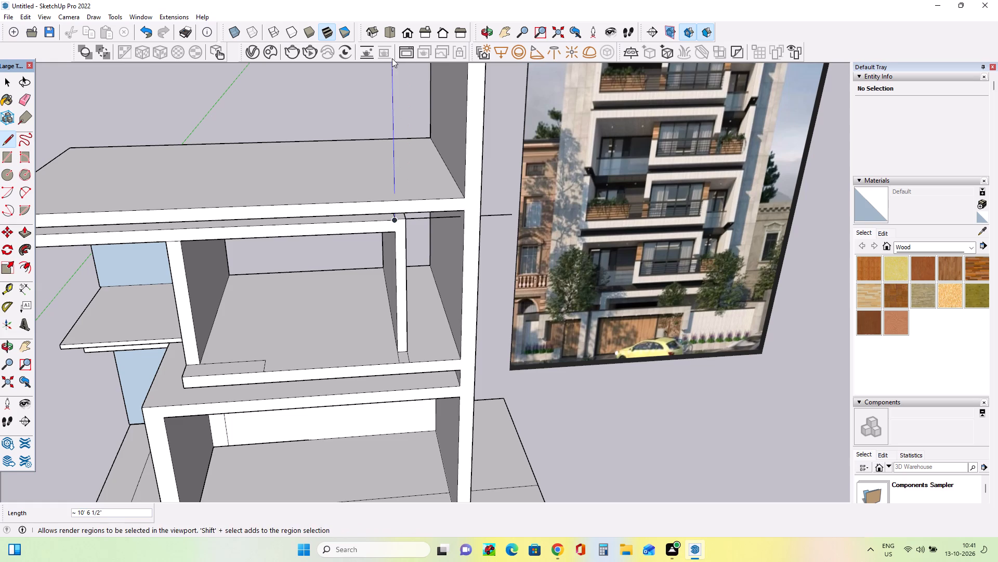
left_click(391, 73)
middle_click_drag(425, 195, 434, 225)
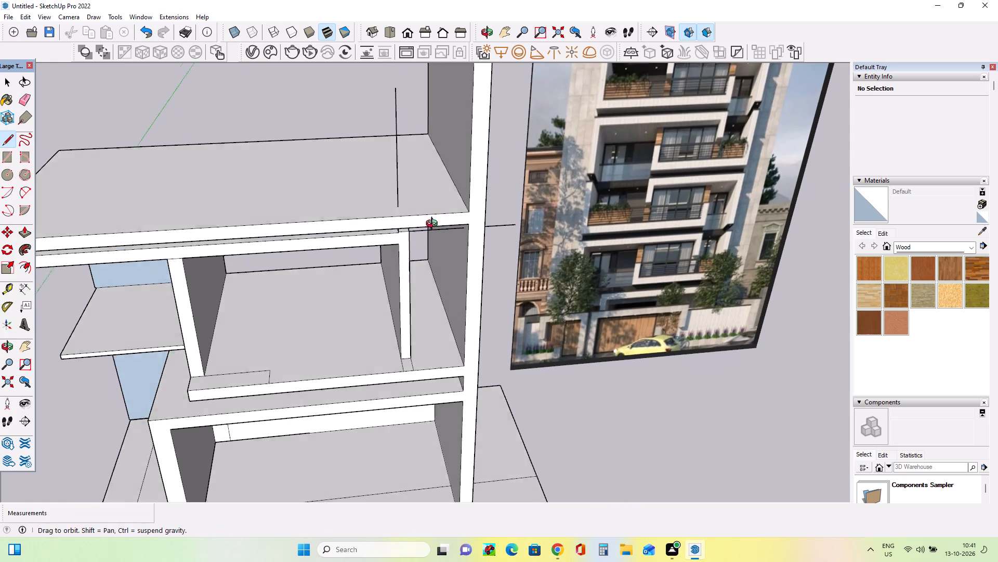
middle_click_drag(434, 225, 434, 226)
key("space")
Draw a small rectangle about 1' 11" by 1' 8" rising from the upper box's front roof corner beside the raised wall.
middle_click_drag(447, 222, 468, 203)
scroll(432, 196, "up", 3)
middle_click_drag(450, 206, 450, 220)
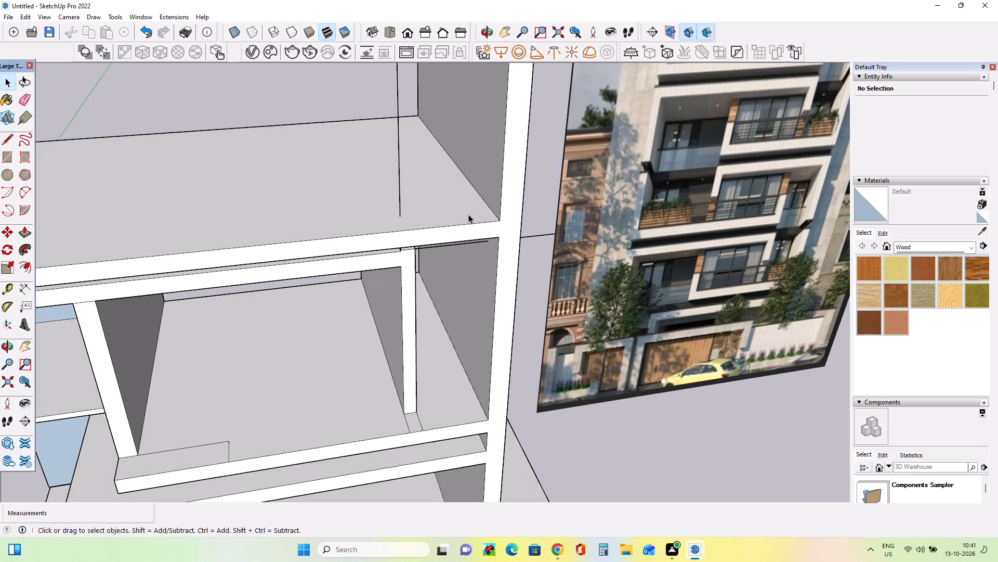
left_click(4, 156)
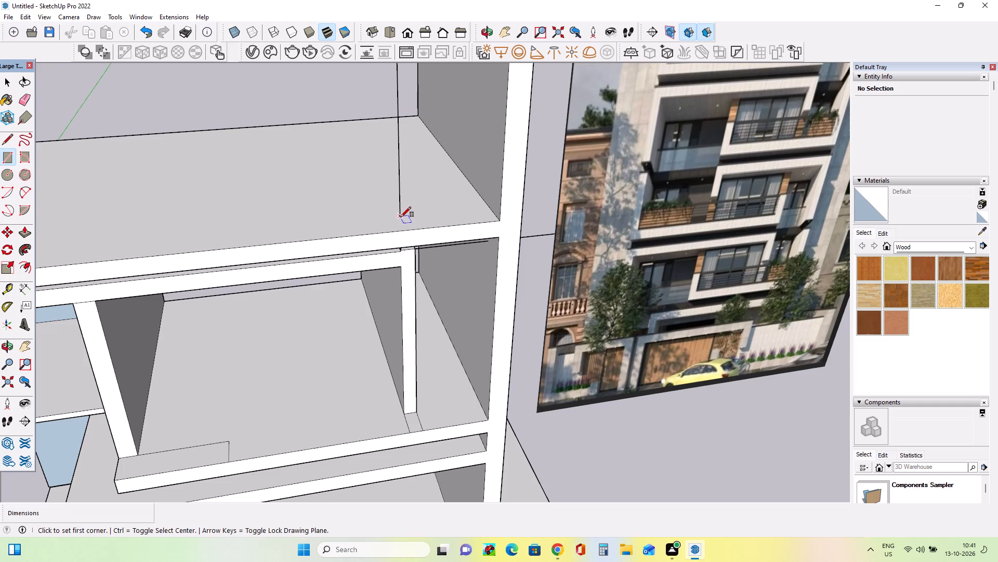
middle_click_drag(417, 251, 380, 183)
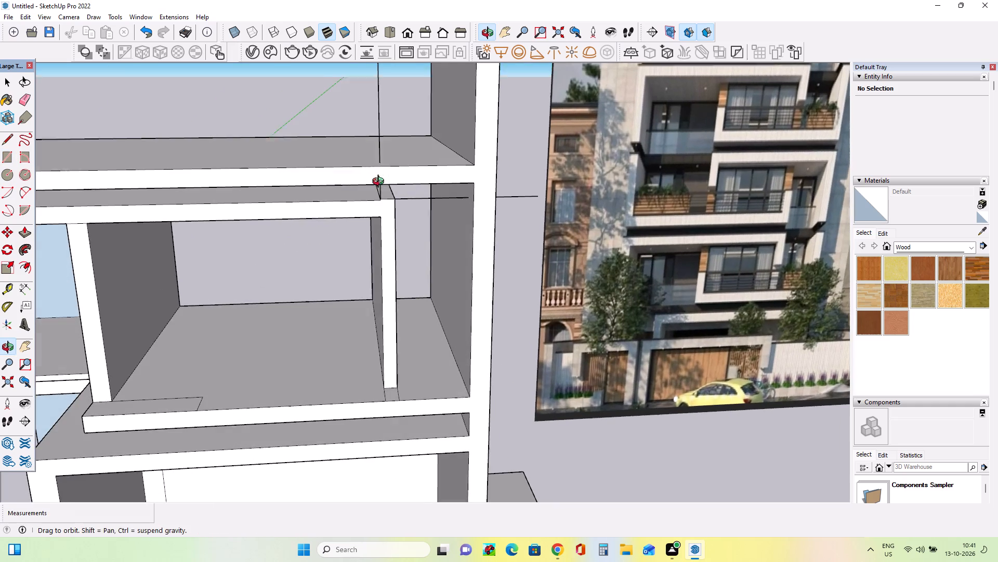
middle_click_drag(380, 183, 381, 183)
middle_click_drag(403, 214, 403, 236)
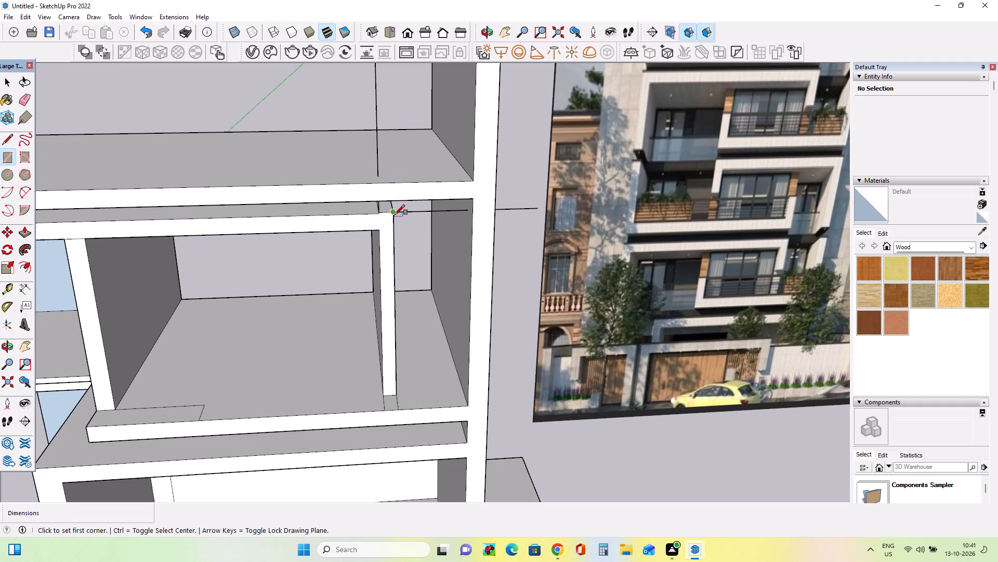
left_click(395, 215)
scroll(389, 202, "up", 2)
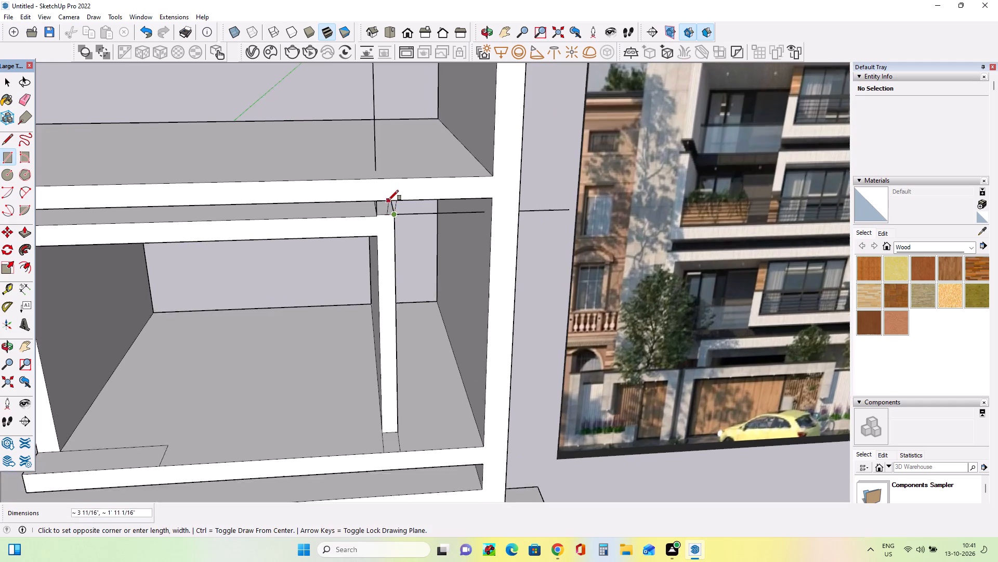
scroll(388, 200, "up", 1)
middle_click_drag(388, 193, 380, 215)
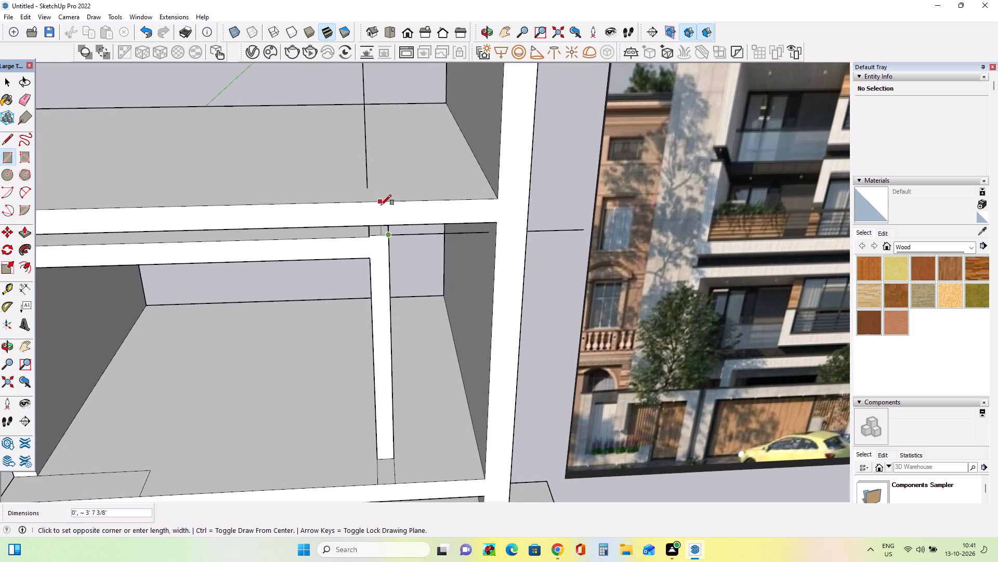
left_click(387, 202)
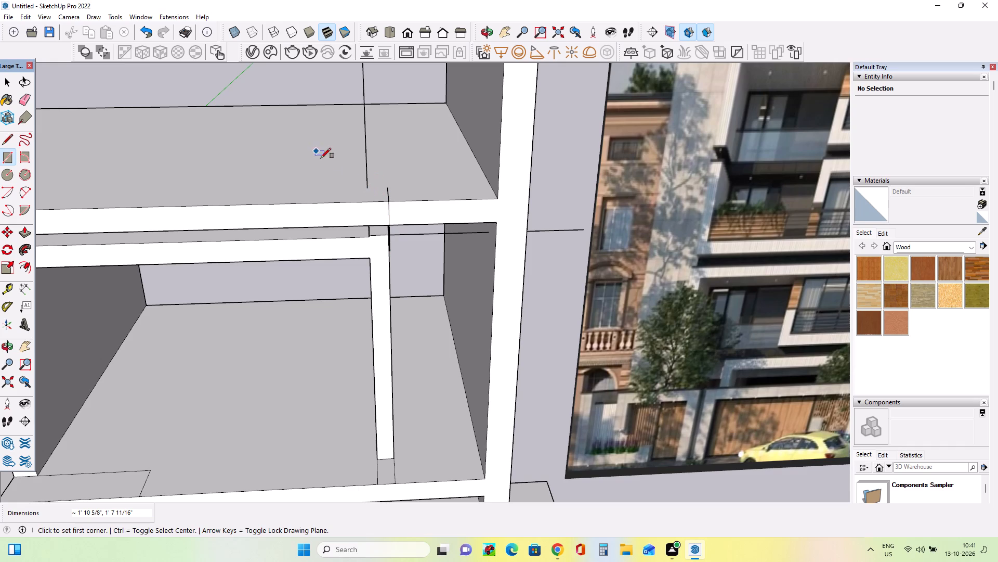
Draw a rectangular strip about 18' by 9" on the slab's top, front to back, above the inner side wall.
middle_click_drag(397, 218, 420, 265)
left_click_drag(407, 252, 403, 247)
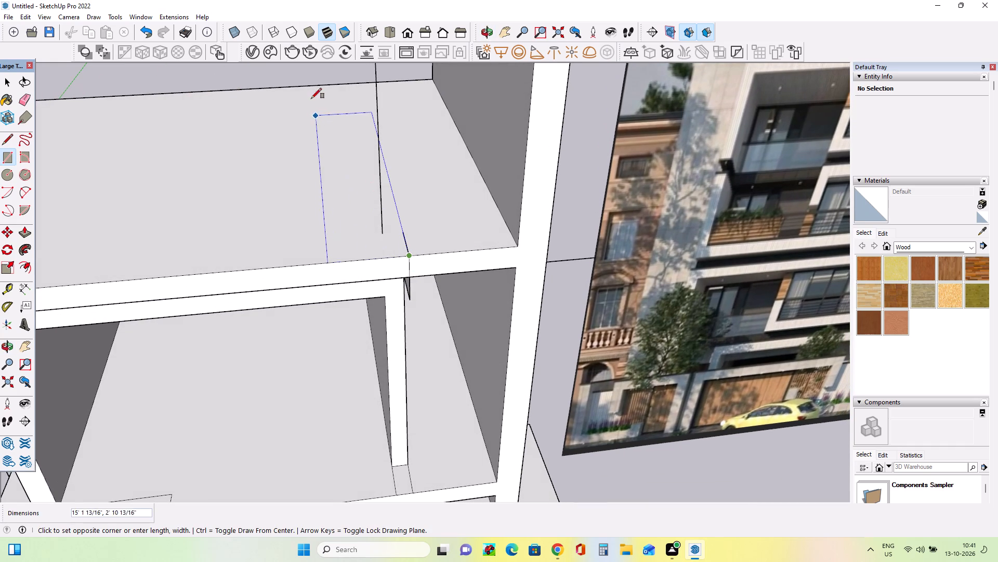
left_click(346, 85)
Erase the small upright rectangle and its stray edges in the gap under the slab, beside the inner side wall.
middle_click_drag(381, 223, 346, 190)
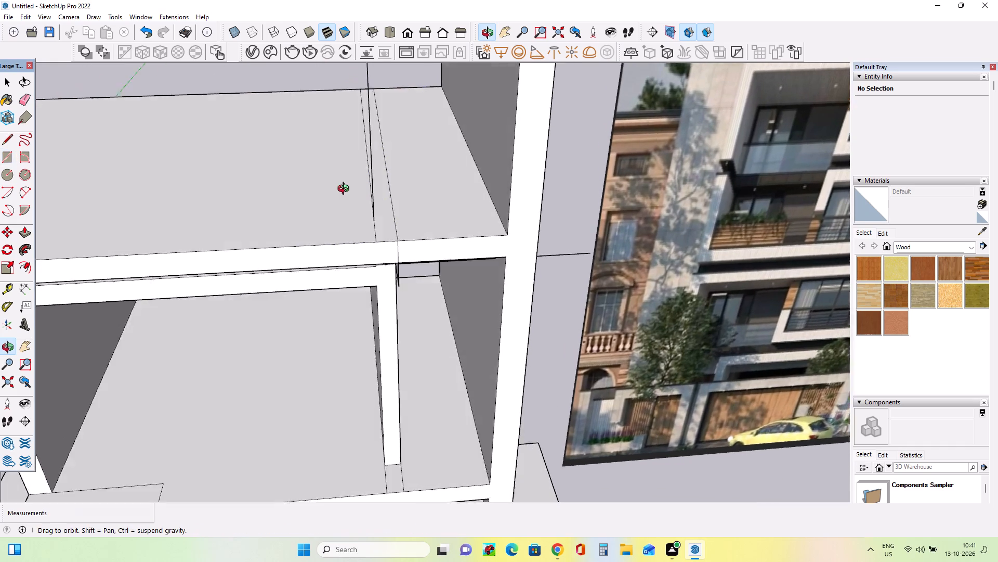
middle_click_drag(346, 190, 331, 172)
middle_click_drag(368, 246, 318, 232)
scroll(343, 239, "up", 4)
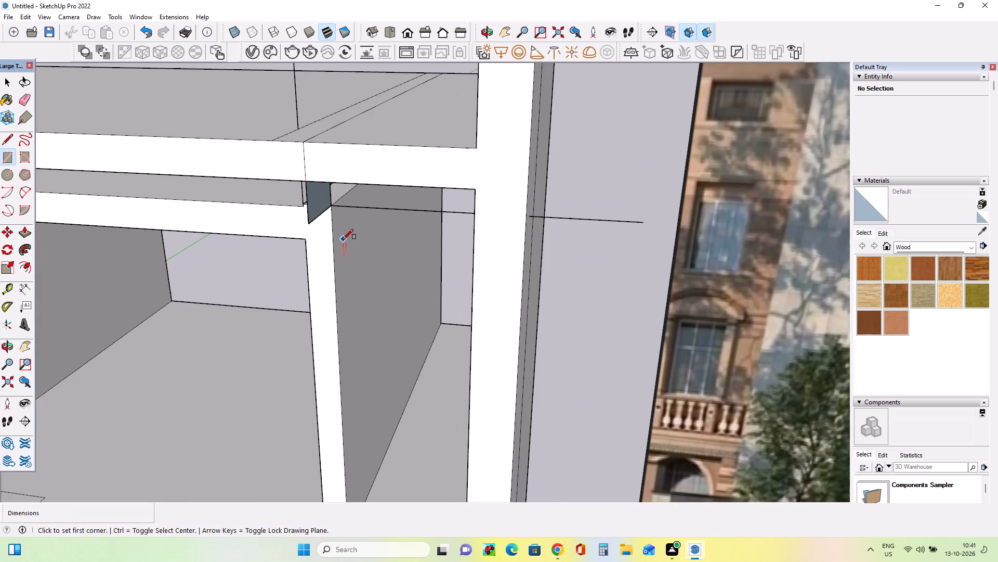
middle_click_drag(347, 239, 396, 265)
left_click_drag(0, 92, 26, 98)
left_click(26, 98)
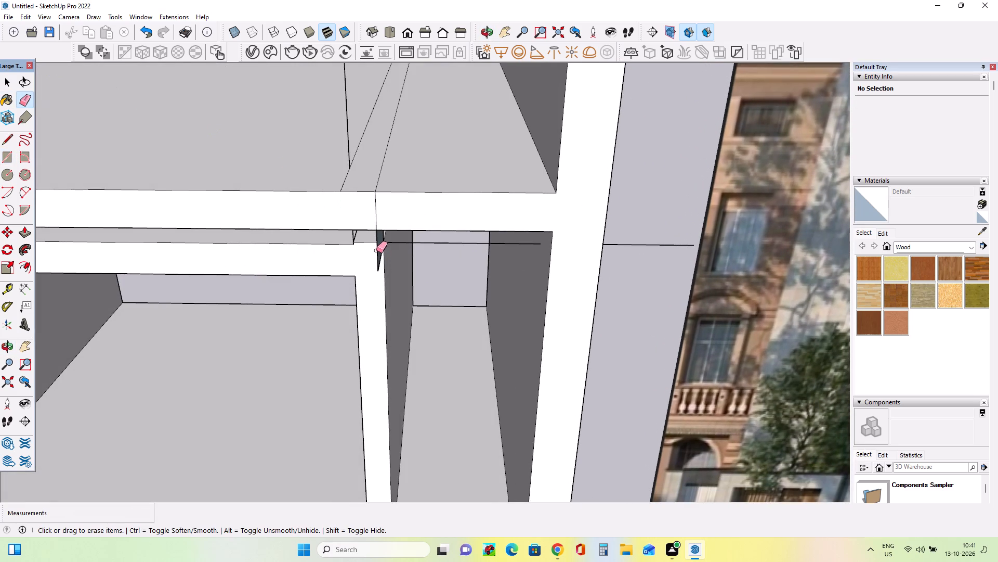
left_click_drag(373, 241, 381, 241)
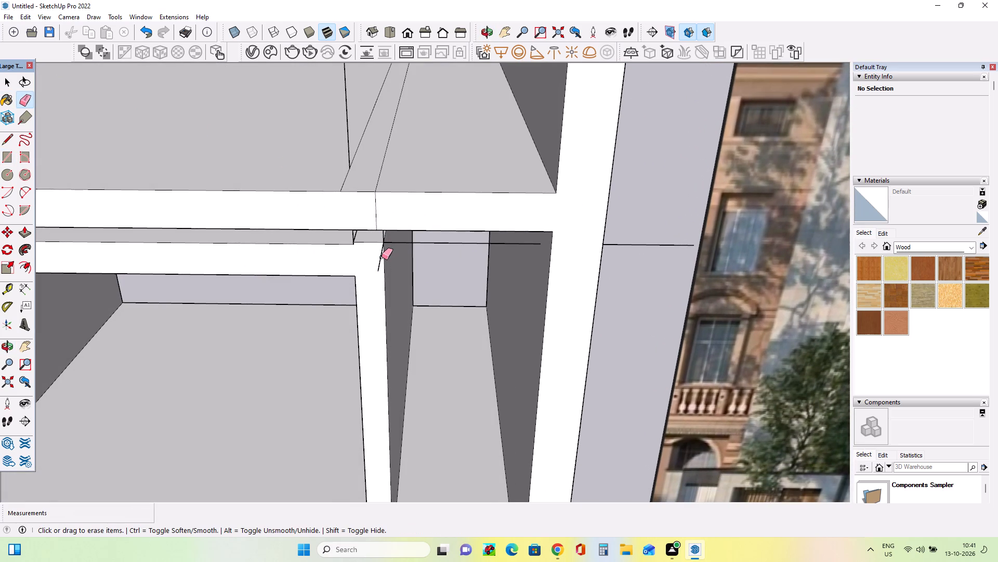
left_click(382, 257)
left_click(393, 262)
key("ctrl+z")
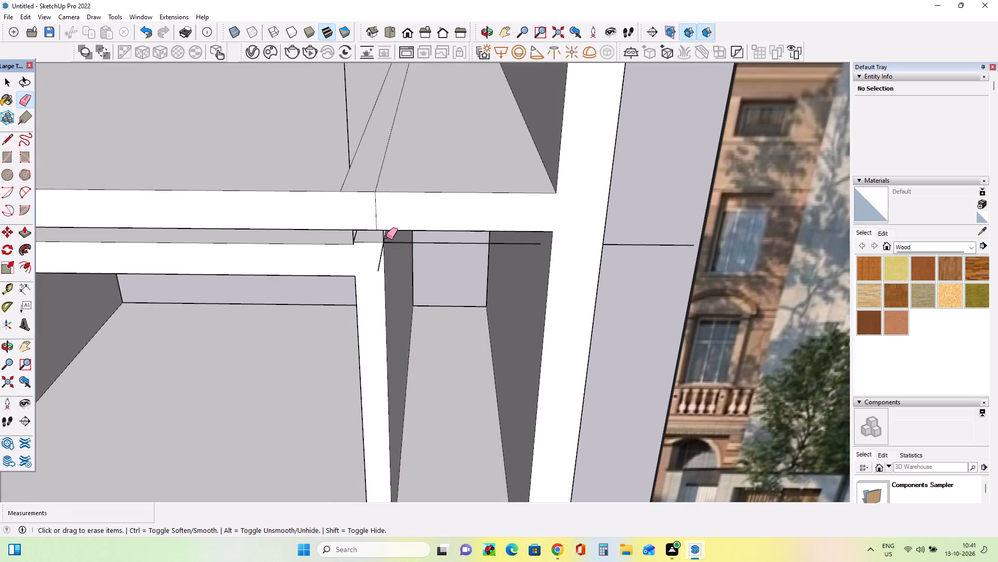
scroll(382, 233, "up", 4)
middle_click_drag(383, 236, 410, 142)
left_click(376, 238)
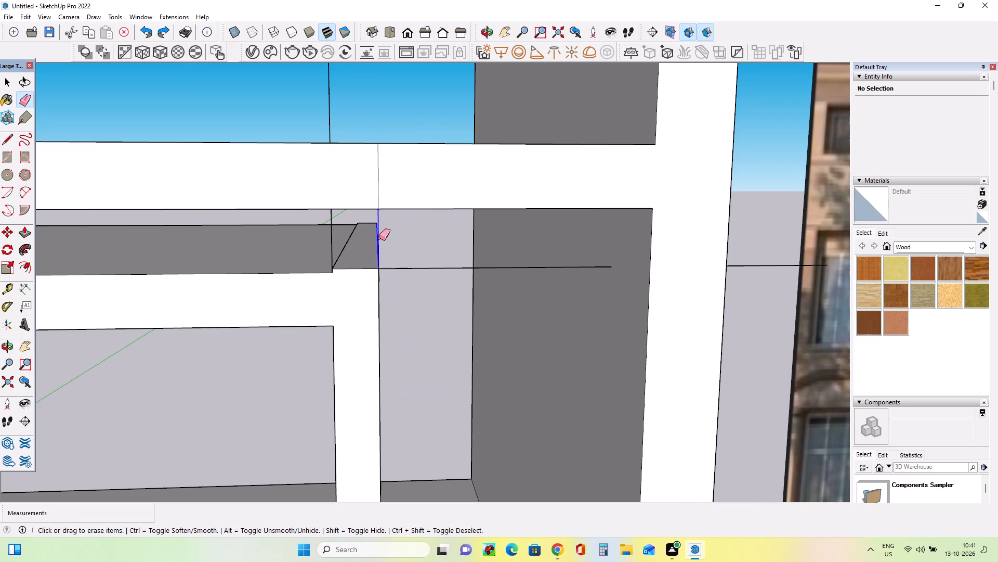
key("ctrl+z")
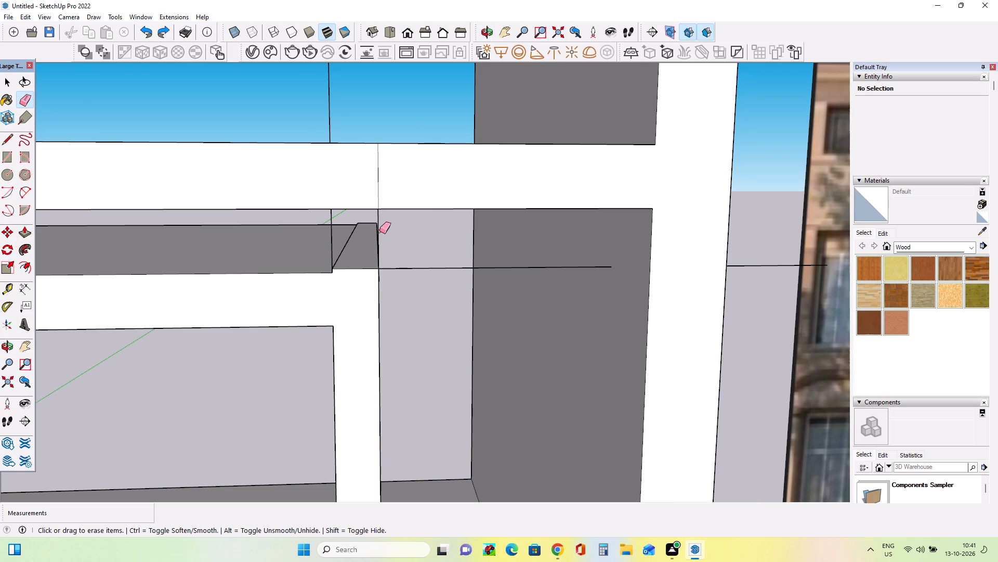
left_click(378, 228)
middle_click_drag(395, 261, 451, 293)
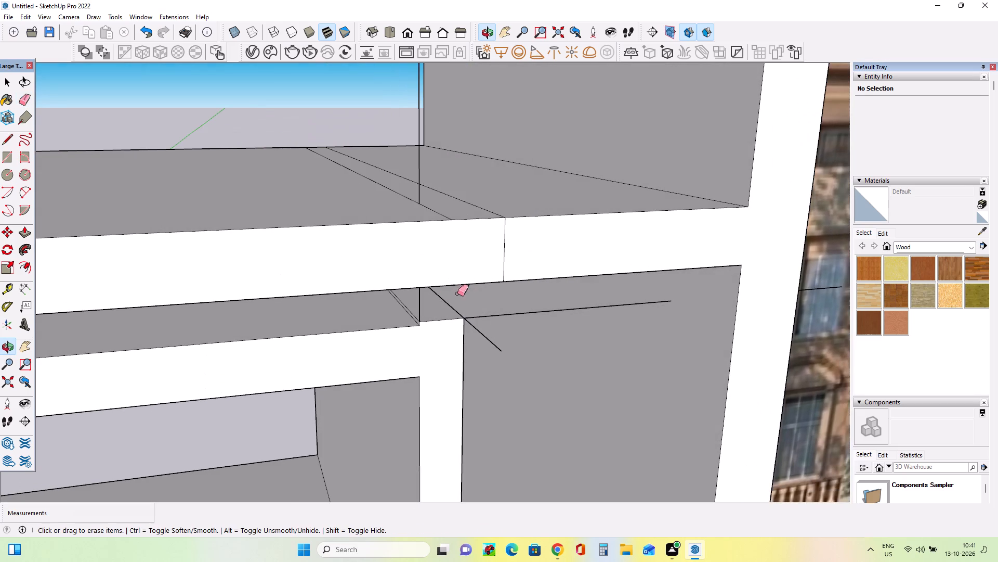
left_click(497, 348)
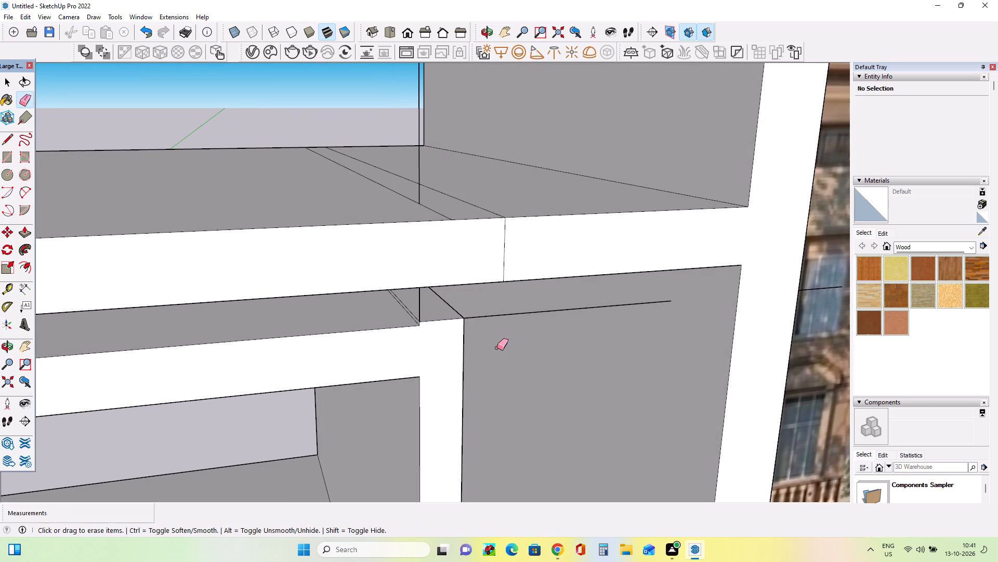
Draw a rectangle about 1' 1" by 11" across the raised wall's front at slab level and erase its edge shared with the slab end.
middle_click_drag(507, 333, 419, 334)
scroll(430, 334, "down", 2)
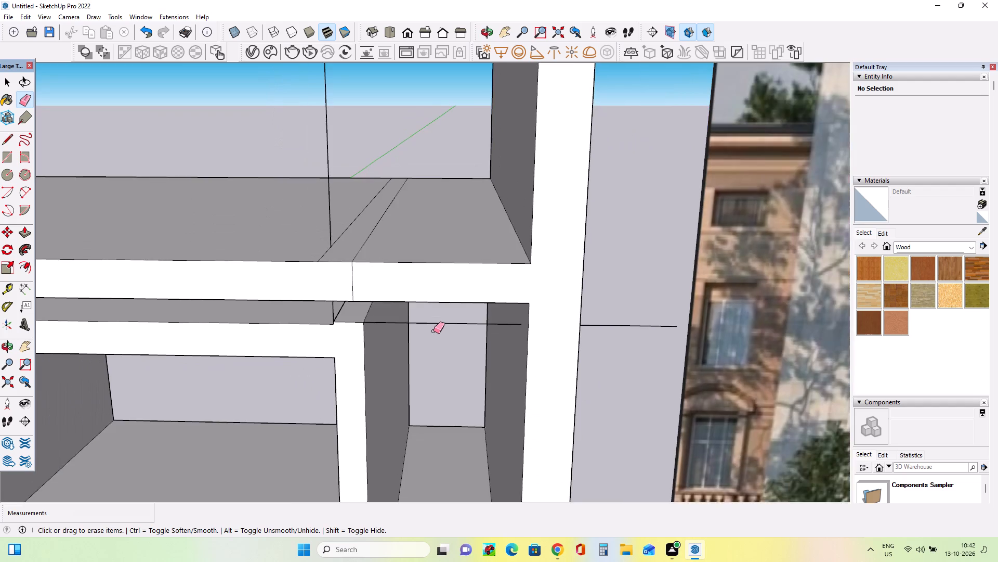
scroll(434, 331, "down", 4)
middle_click_drag(444, 328, 495, 353)
middle_click_drag(495, 353, 487, 296)
middle_click_drag(485, 307, 481, 335)
scroll(480, 326, "down", 4)
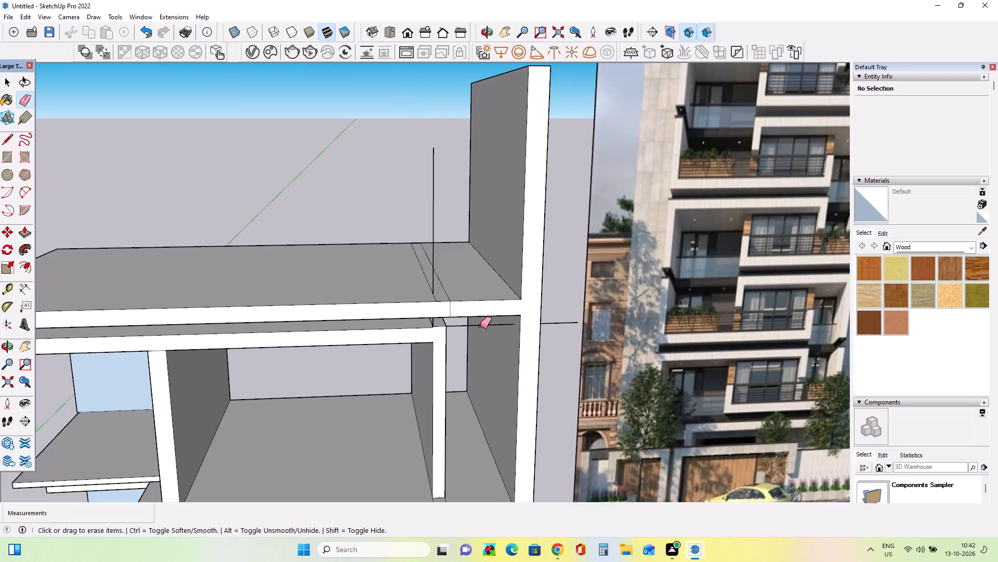
scroll(480, 326, "down", 4)
middle_click_drag(470, 317, 470, 340)
scroll(455, 326, "up", 5)
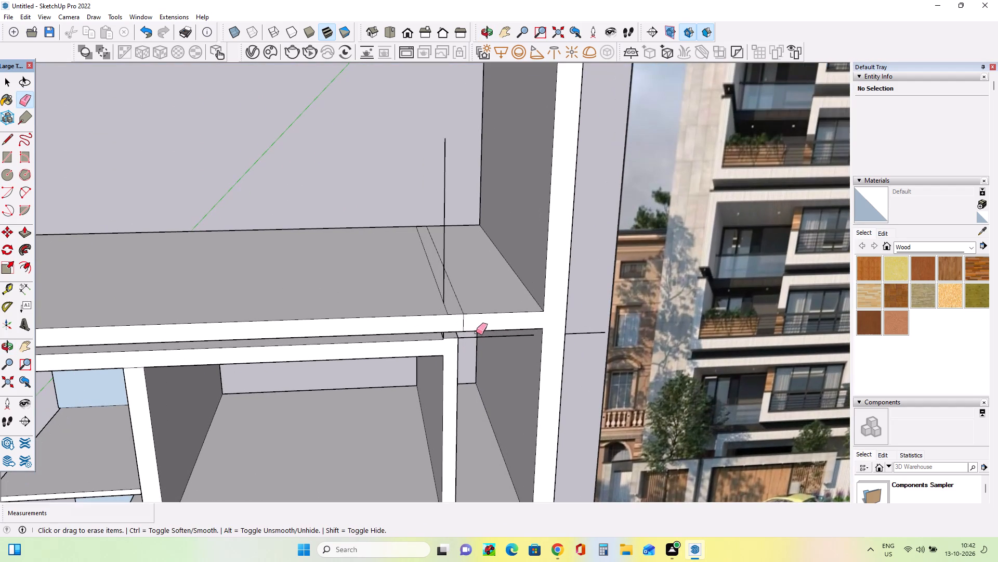
left_click(27, 232)
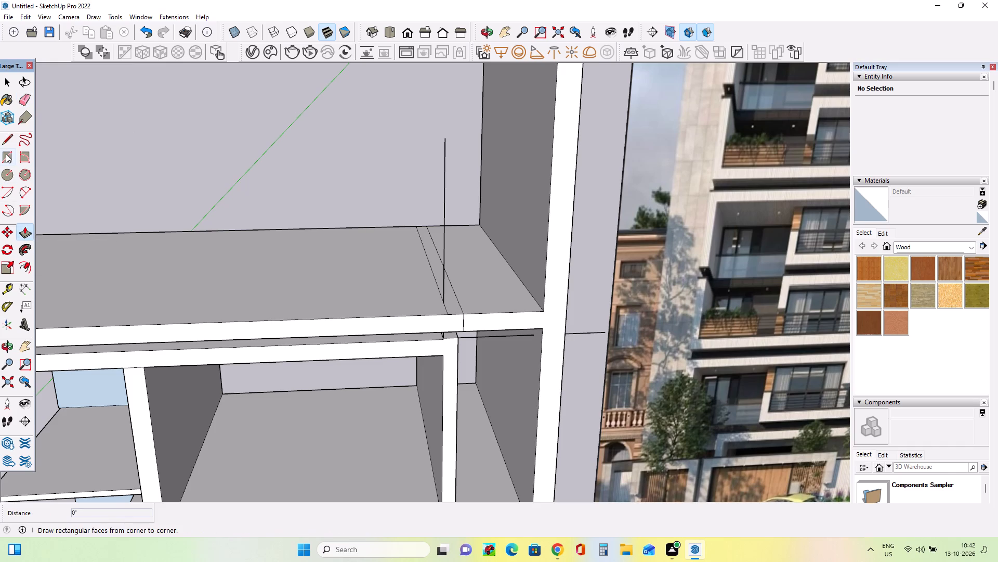
left_click(6, 154)
left_click(544, 313)
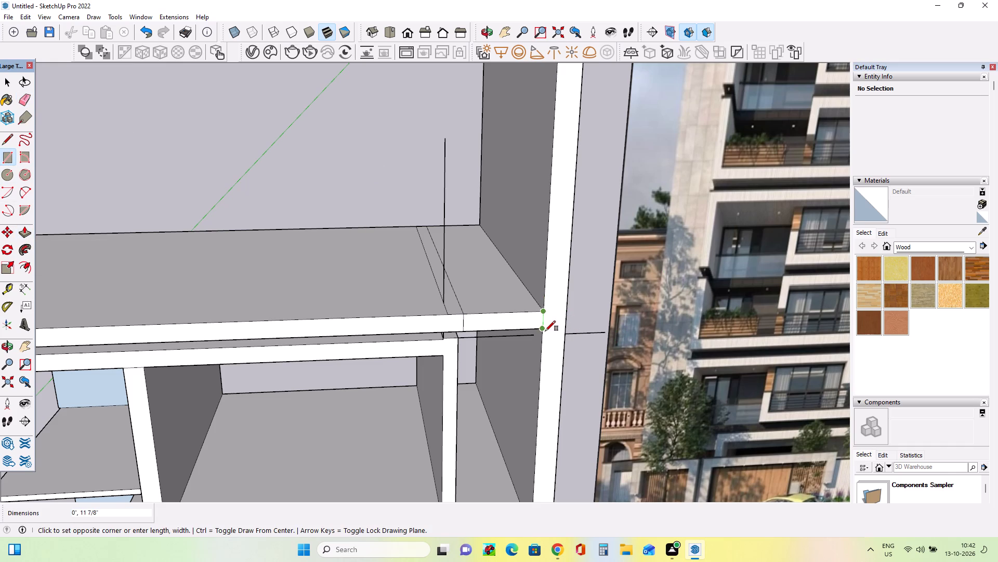
left_click(545, 331)
left_click(566, 328)
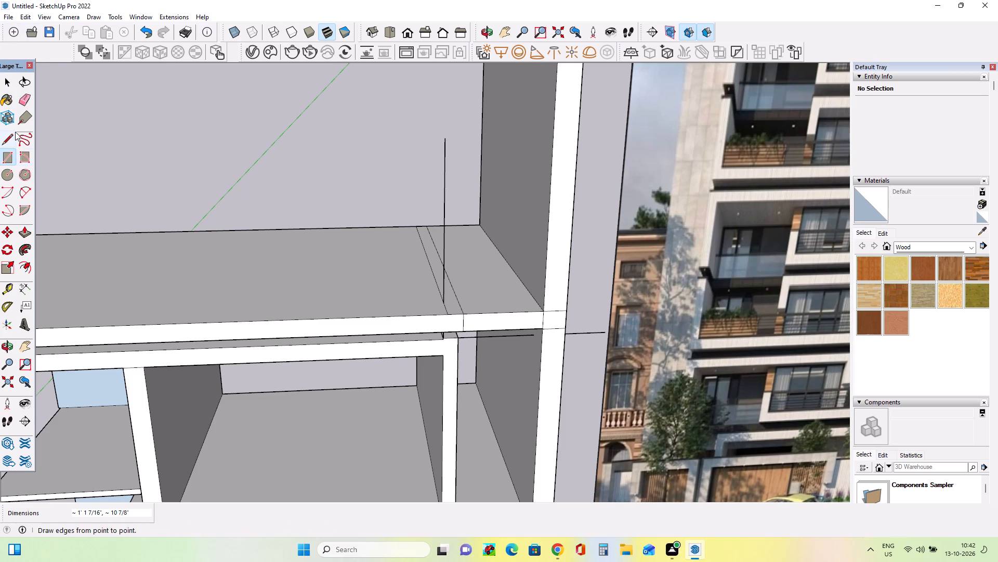
left_click(22, 99)
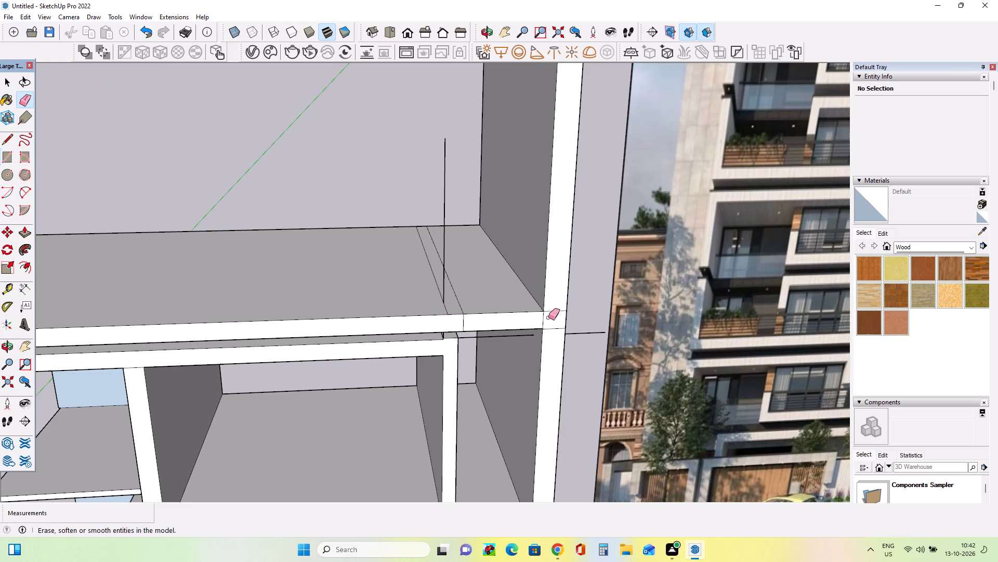
left_click(543, 321)
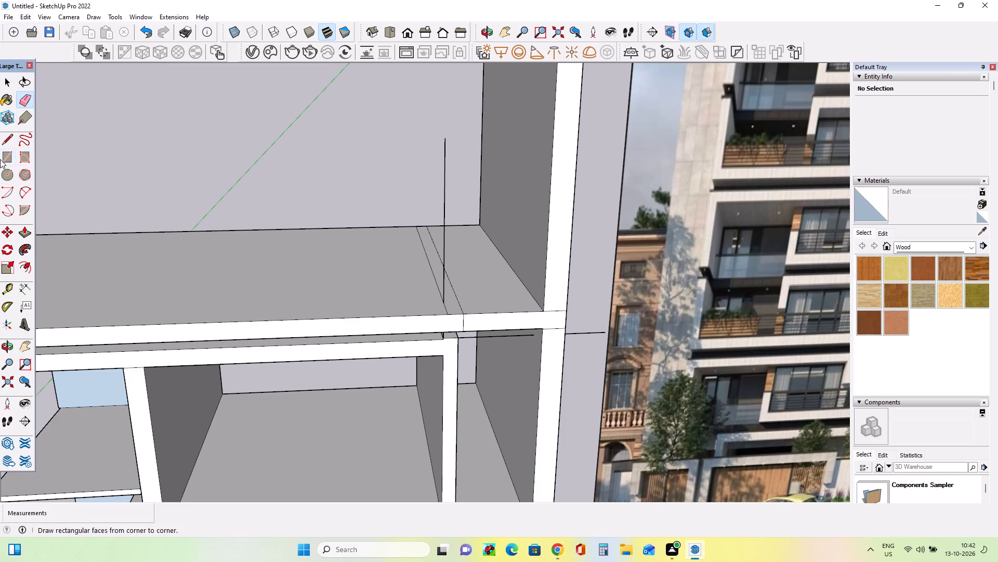
Push the slab-end face between the strip and the raised wall back about 3' 11 3/8", then another 14' 5/16".
left_click(24, 235)
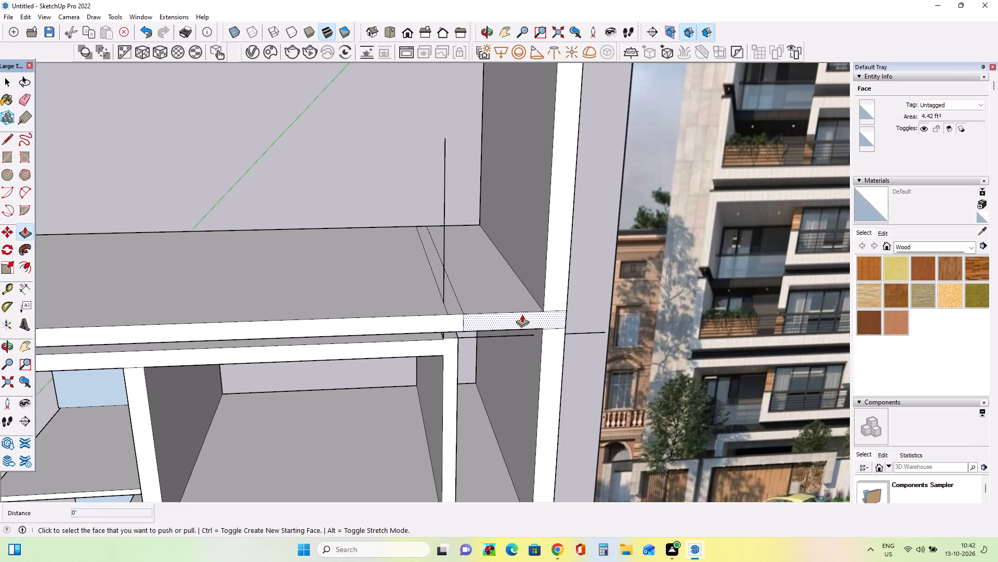
left_click(522, 314)
left_click(489, 296)
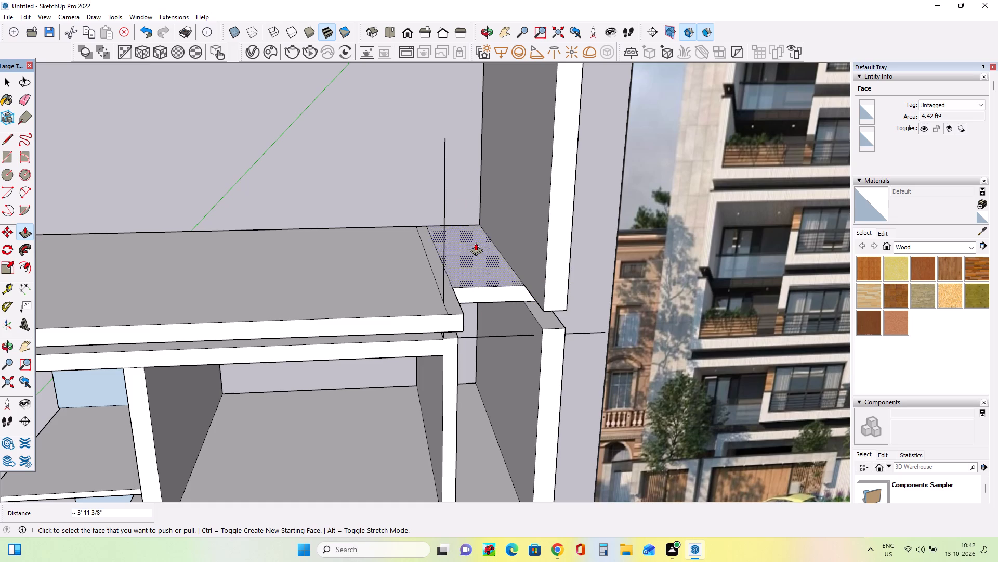
left_click(487, 295)
left_click(453, 184)
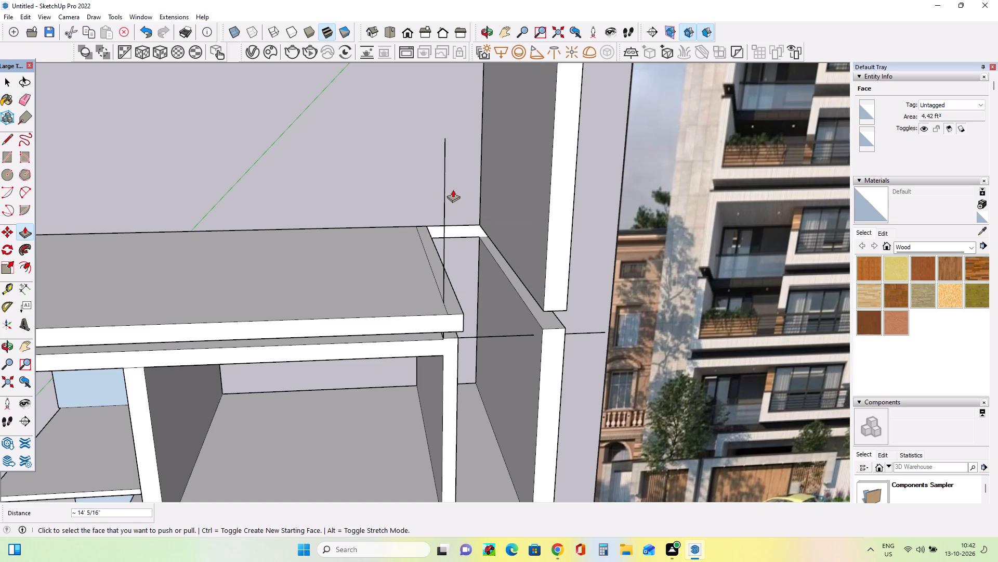
Erase the leftover face at the back of the opening between the slab strip and the raised wall.
middle_click_drag(464, 232, 430, 191)
middle_click_drag(468, 232, 482, 285)
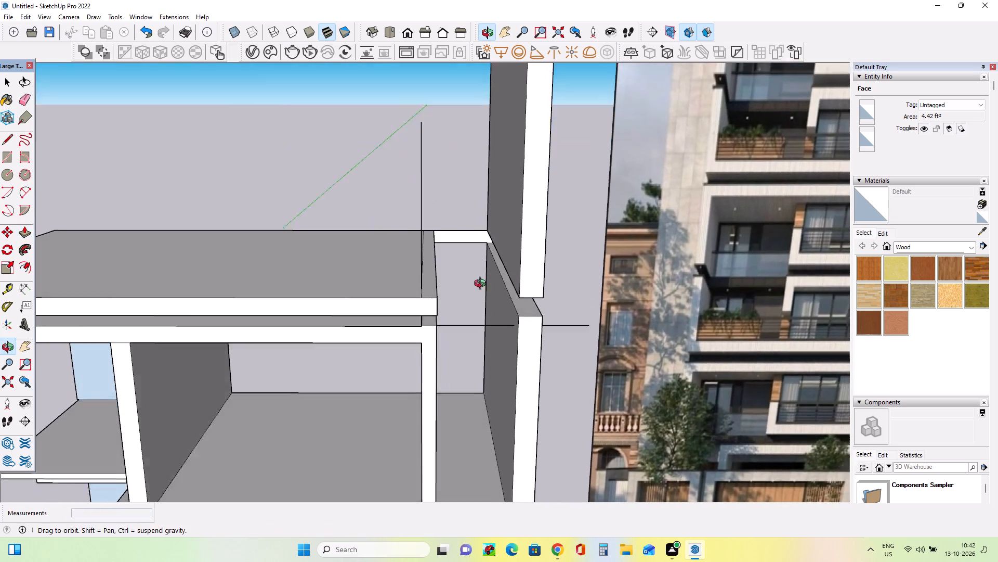
middle_click_drag(482, 285, 484, 289)
scroll(466, 278, "up", 2)
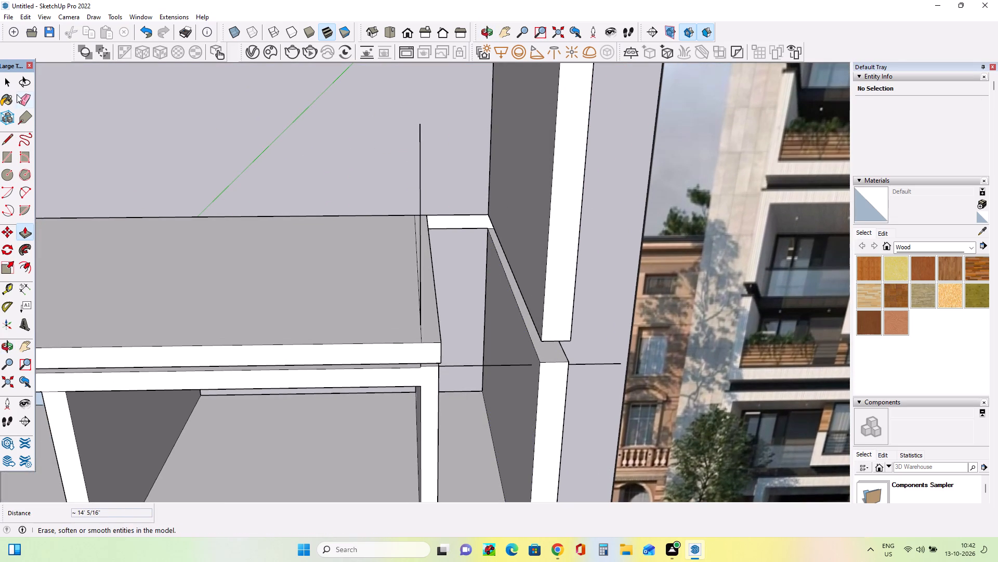
left_click(19, 98)
left_click_drag(454, 208, 449, 247)
middle_click_drag(458, 233, 462, 228)
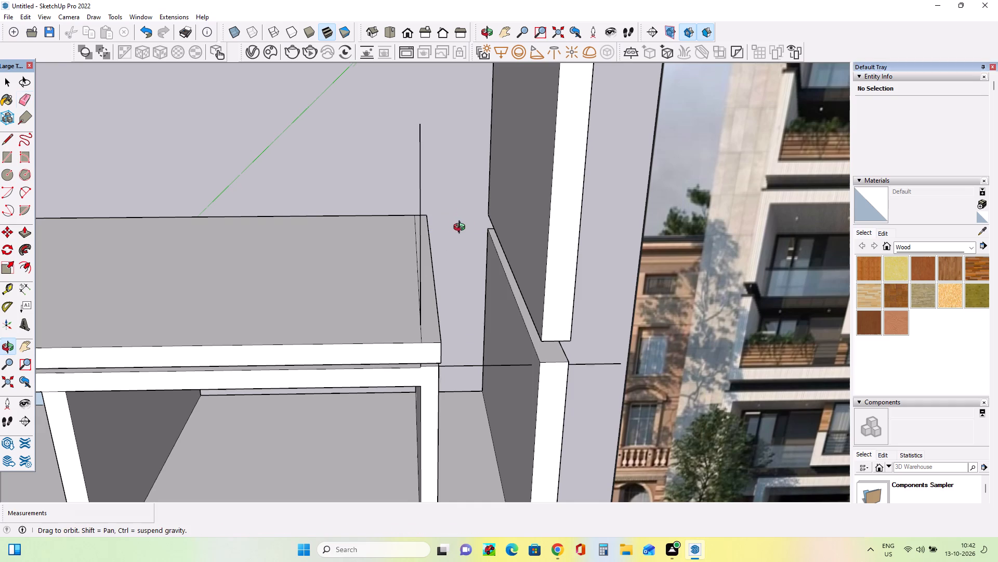
middle_click_drag(462, 228, 441, 223)
scroll(402, 248, "down", 3)
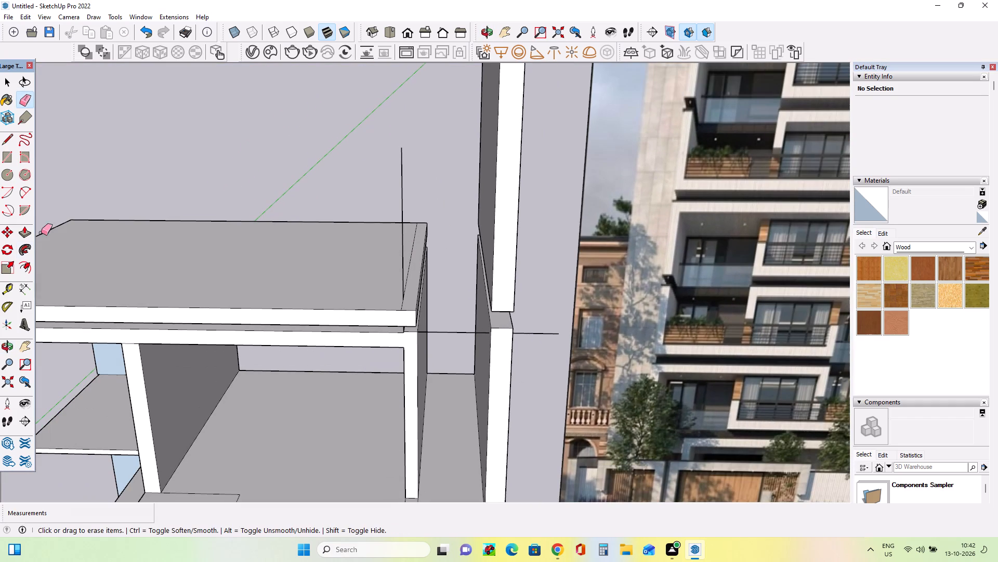
Extend the vertical guide line above the slab's front edge upward by about 3' 1".
left_click_drag(5, 137, 13, 135)
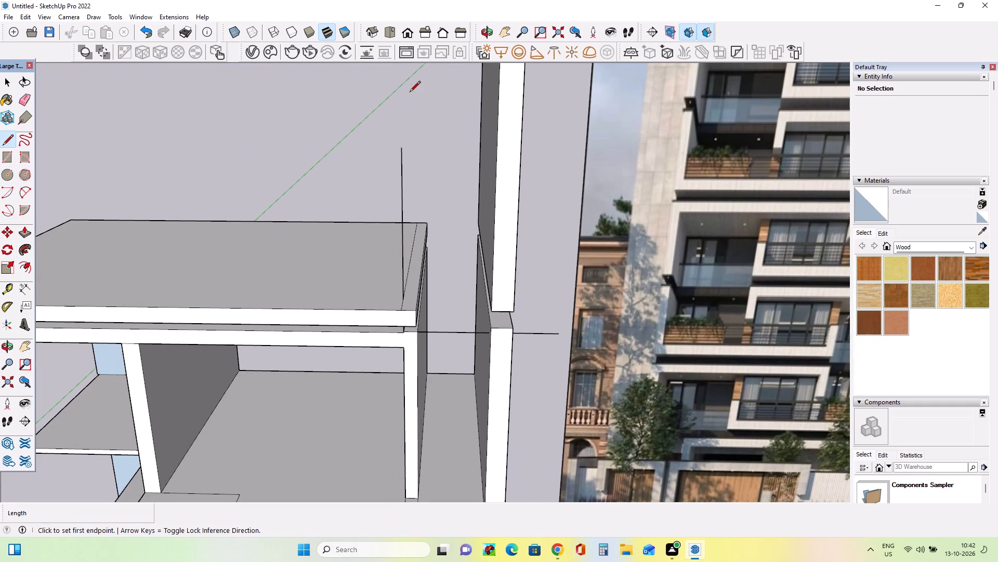
left_click(400, 147)
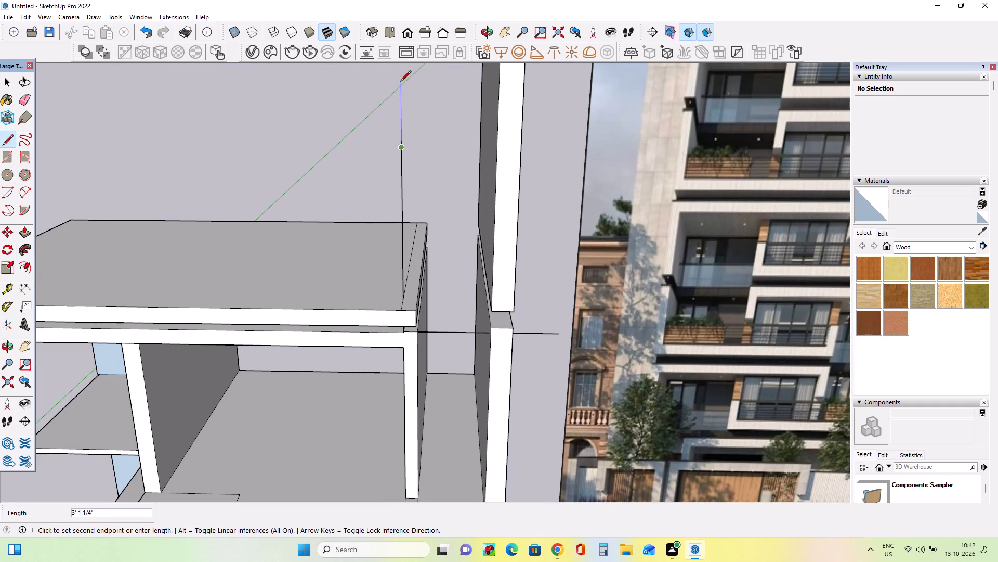
left_click(401, 79)
middle_click_drag(454, 227, 477, 247)
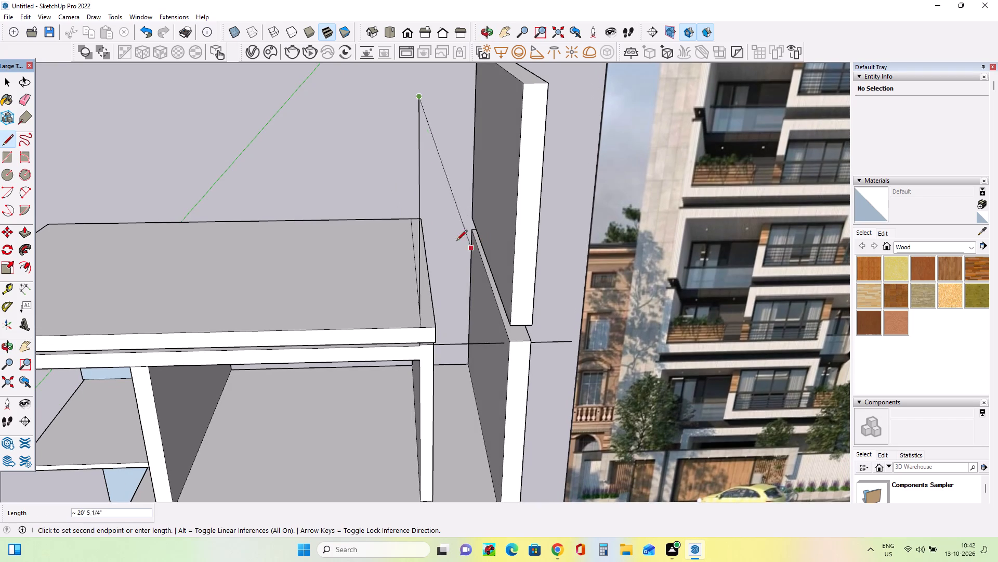
key("space")
Pull the narrow strip at the slab's edge up about 7' 5 7/8" to form a side wall.
middle_click_drag(258, 266, 276, 301)
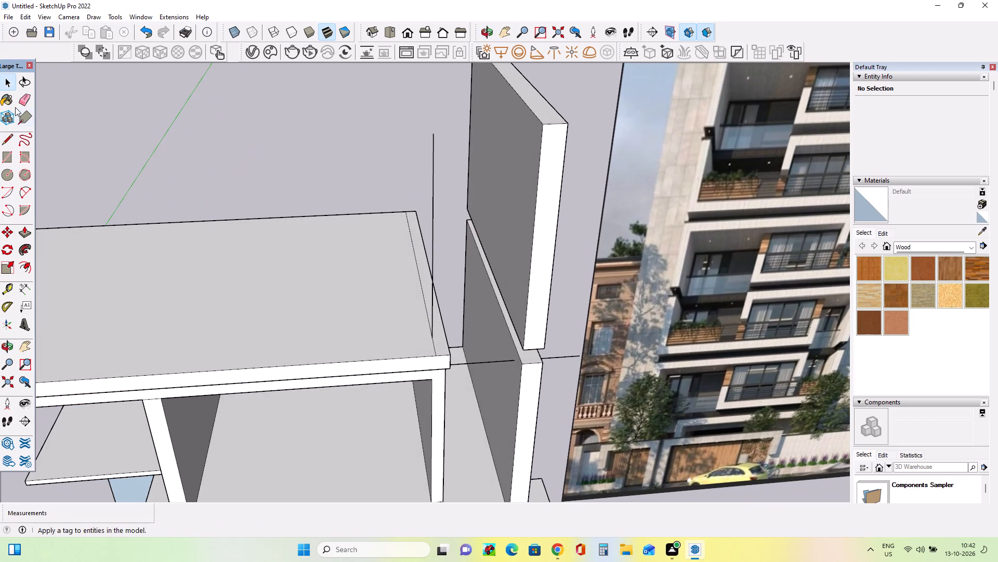
left_click(29, 229)
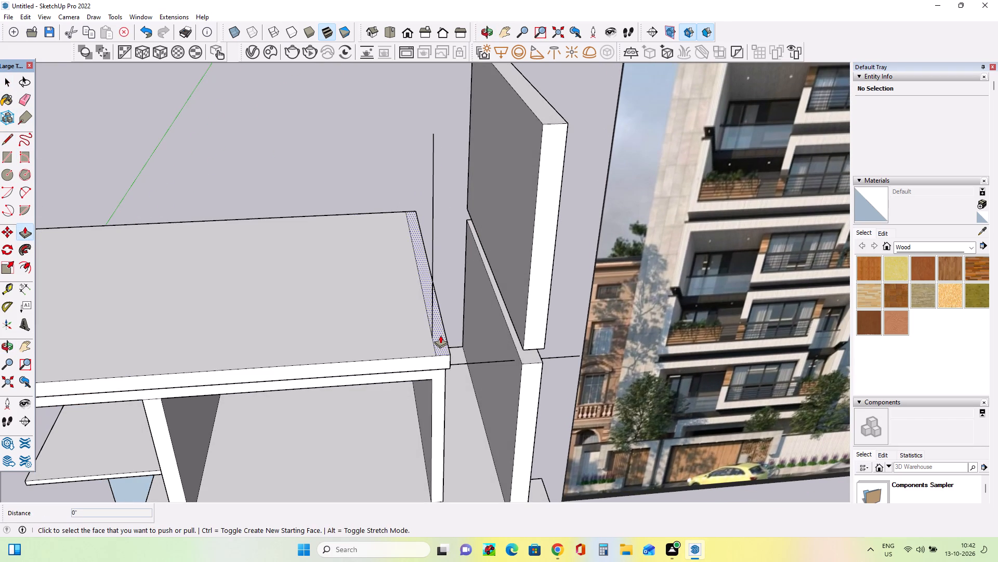
left_click(440, 335)
left_click(431, 208)
Compare the new side wall, the taller raised wall and the slab cut-out with the interlocking frames in the reference image.
middle_click_drag(454, 269, 452, 166)
scroll(452, 166, "down", 7)
middle_click_drag(452, 166, 398, 181)
middle_click_drag(429, 196, 442, 206)
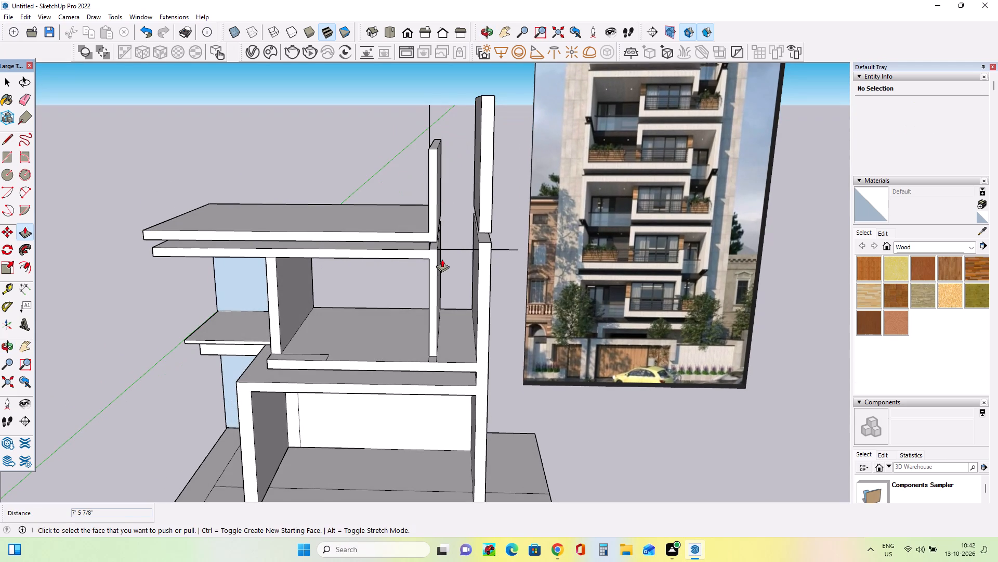
middle_click_drag(548, 219, 572, 235)
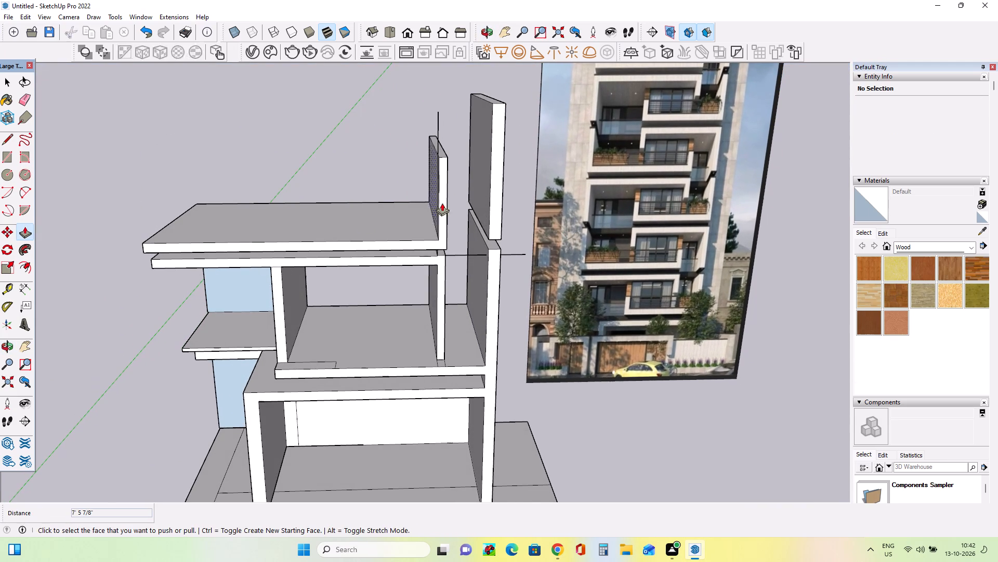
middle_click_drag(438, 198, 442, 209)
middle_click_drag(503, 147, 483, 144)
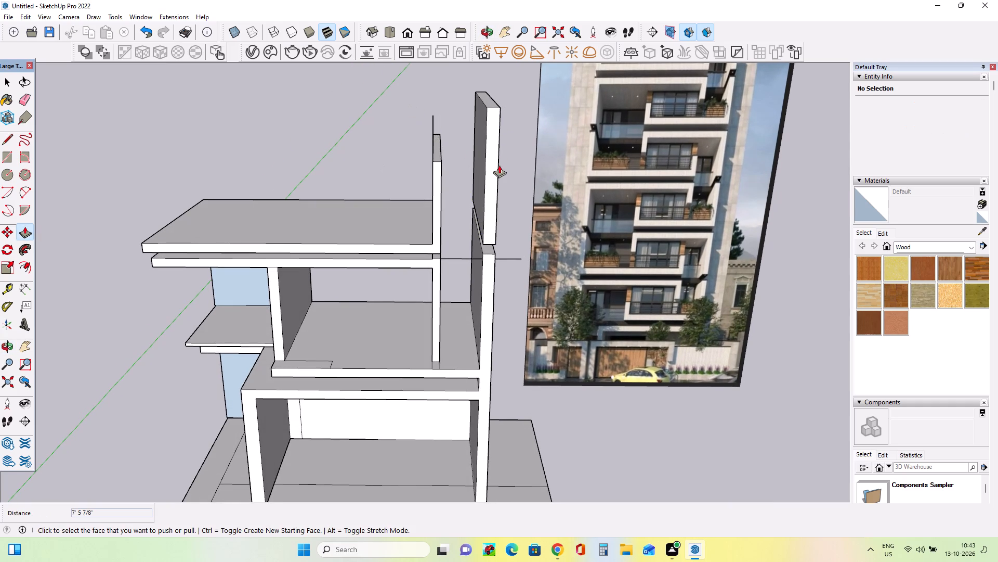
middle_click_drag(499, 165, 471, 170)
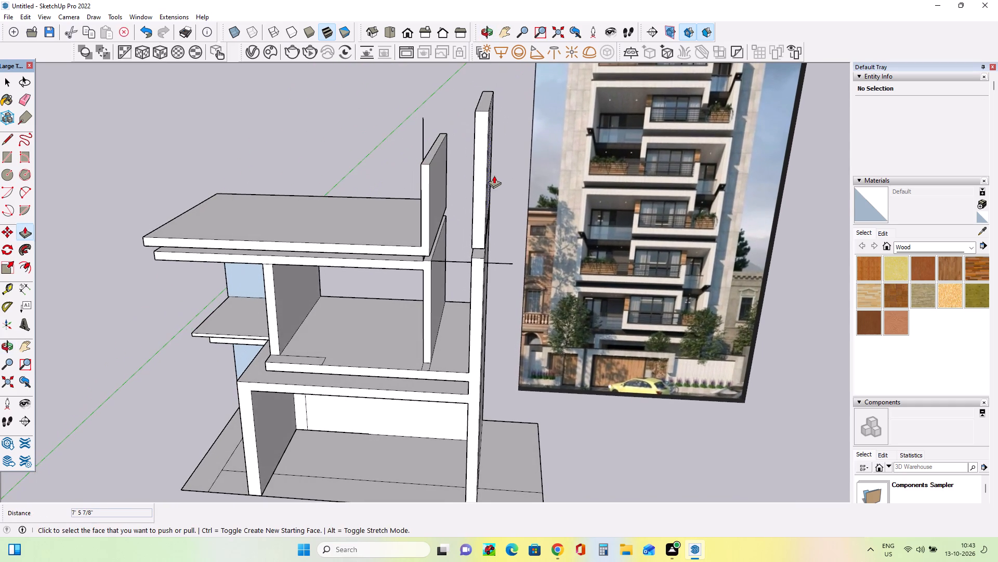
middle_click_drag(501, 177, 513, 181)
middle_click_drag(482, 151, 510, 140)
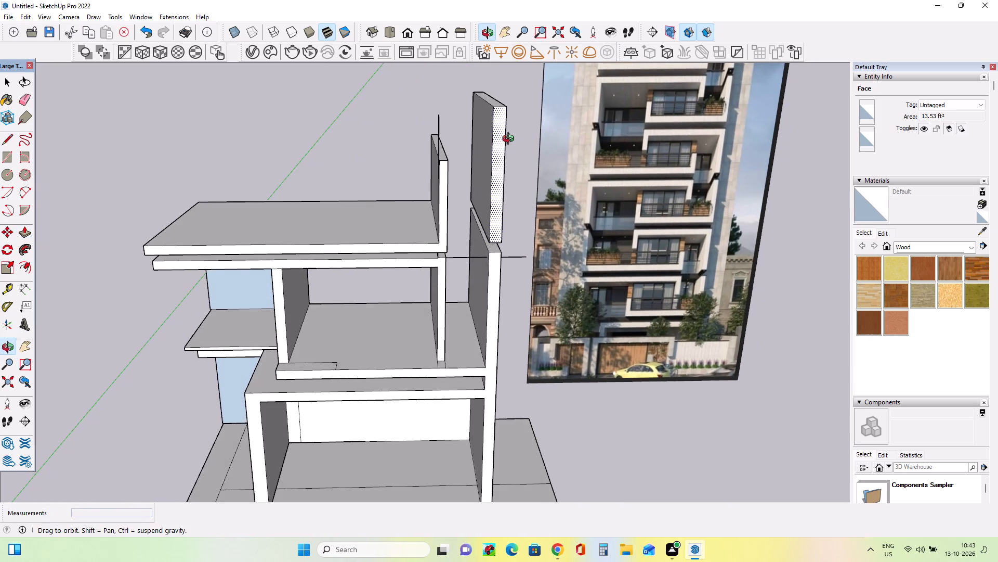
Pull the top face of the taller raised wall up 10 3/16".
middle_click_drag(510, 140, 513, 134)
middle_click_drag(412, 170, 431, 130)
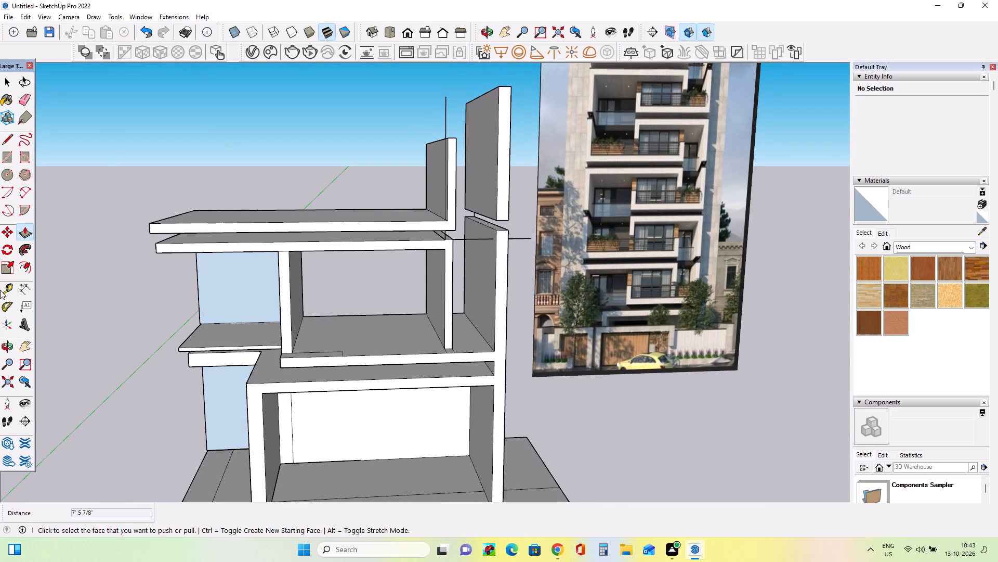
left_click(22, 289)
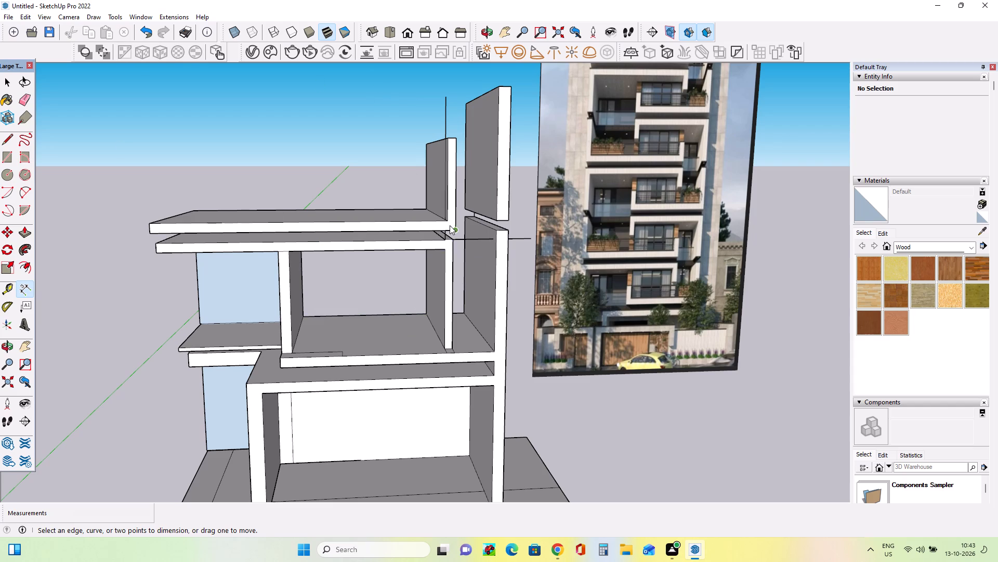
middle_click_drag(453, 220, 449, 287)
middle_click_drag(448, 247, 461, 165)
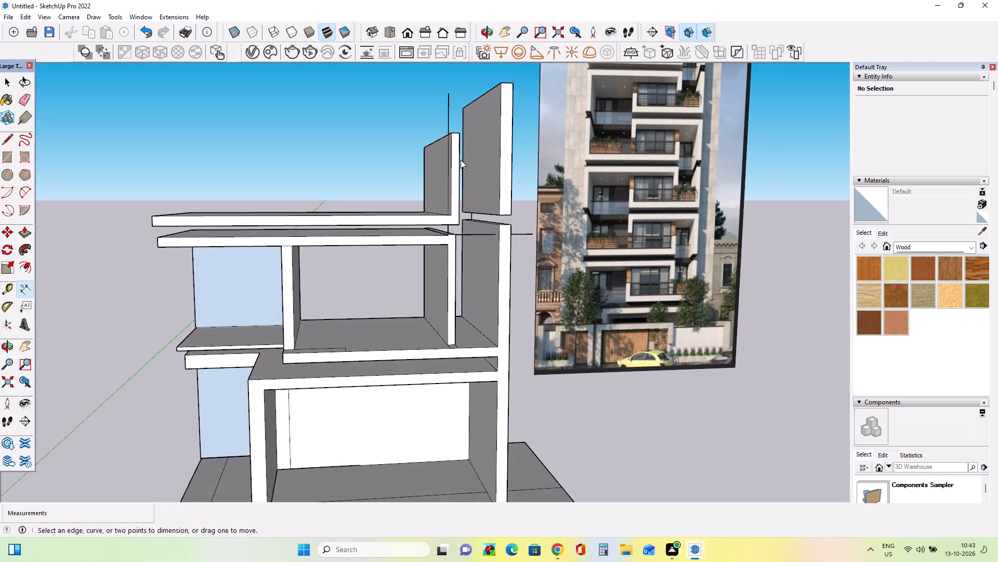
middle_click_drag(469, 157, 472, 282)
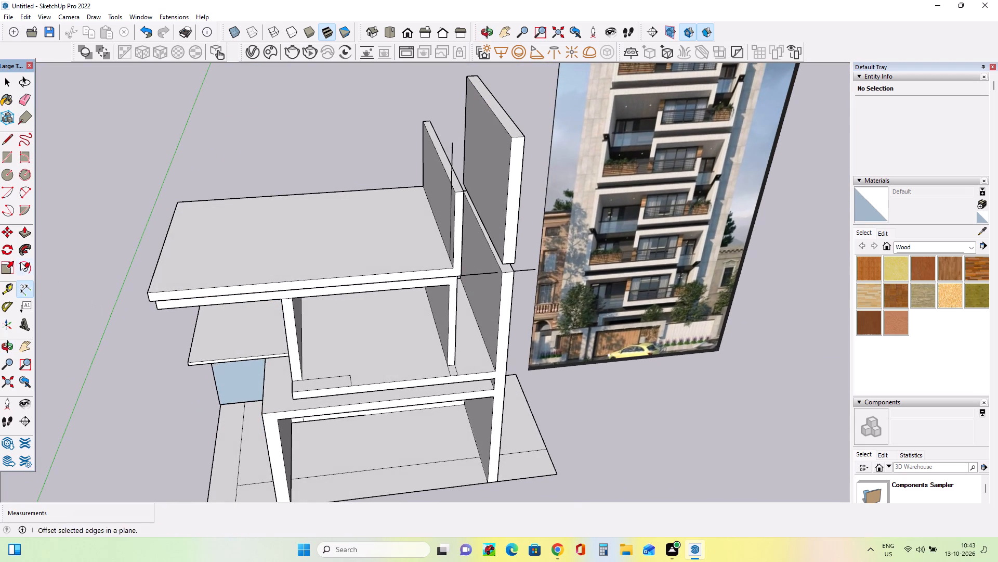
left_click(21, 228)
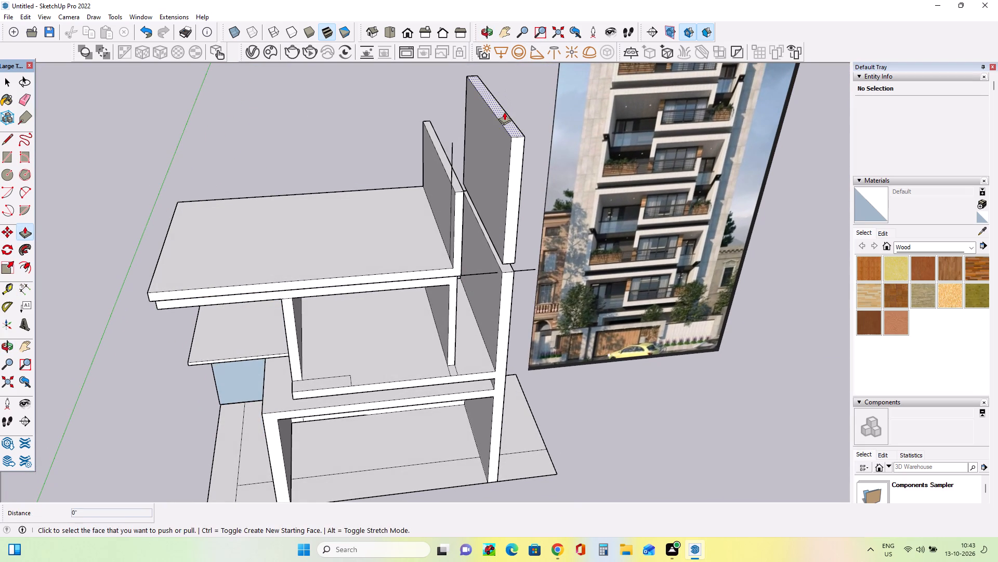
left_click(504, 112)
left_click(503, 103)
Pull the top face of the new side wall on the upper slab up 11".
middle_click_drag(402, 243, 425, 211)
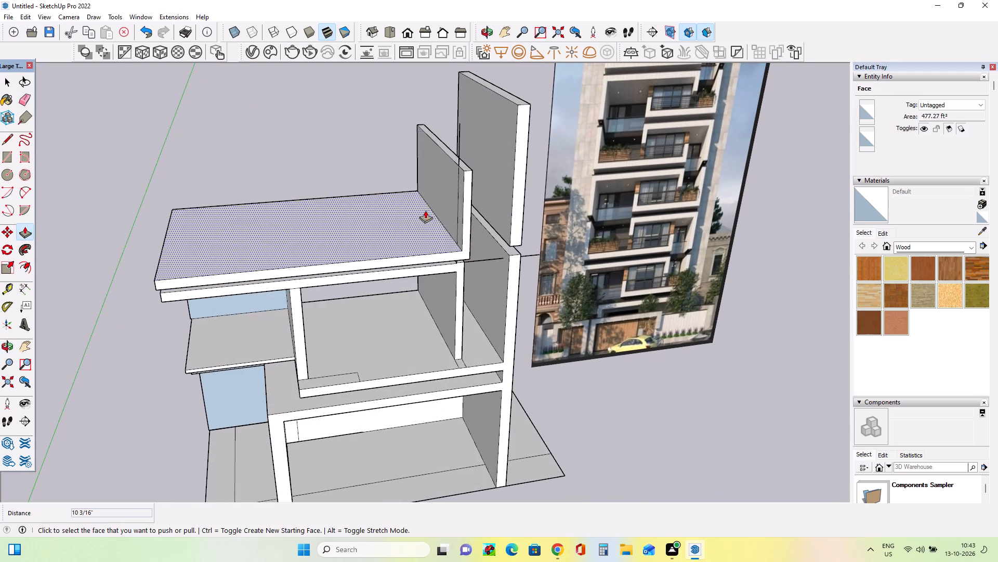
middle_click_drag(464, 180, 448, 237)
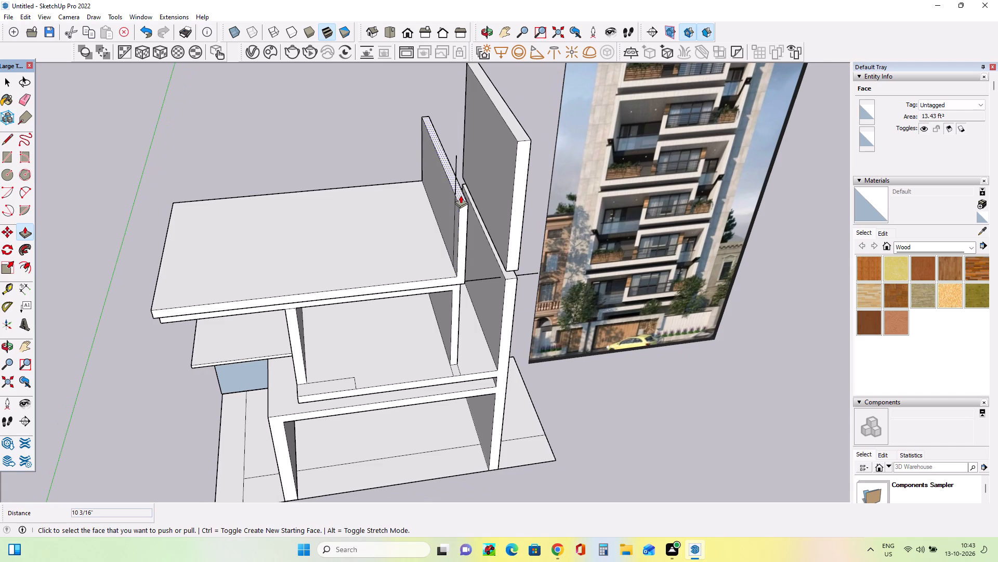
left_click(461, 195)
left_click(463, 186)
Measure the inner height of the frame opening directly below the upper slab.
middle_click_drag(482, 270, 449, 184)
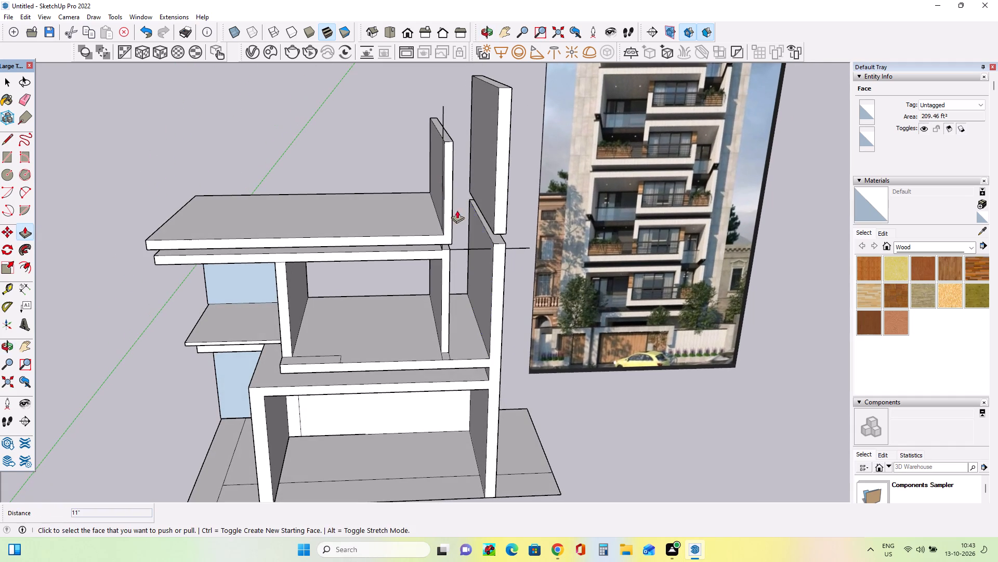
middle_click_drag(454, 260, 484, 237)
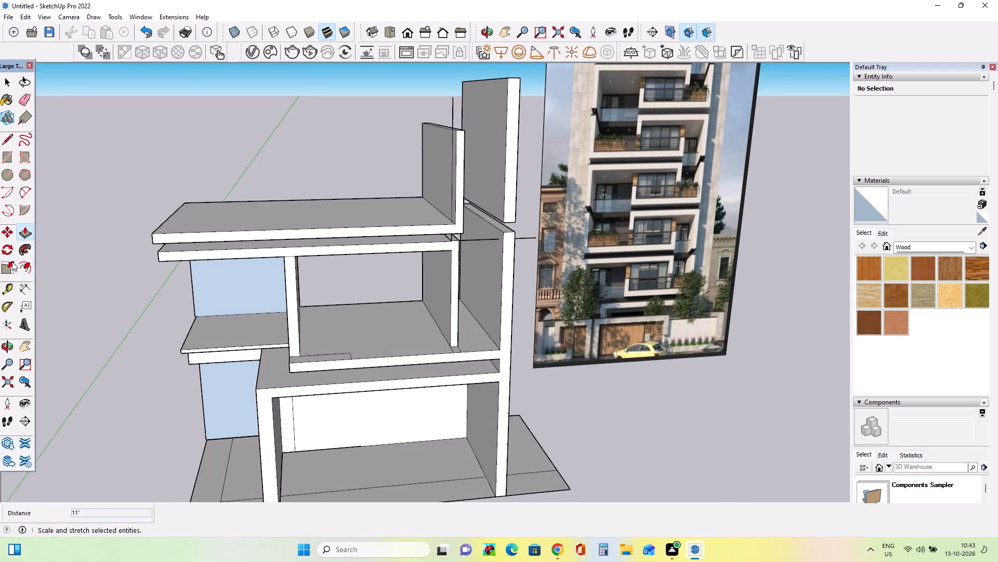
left_click(24, 285)
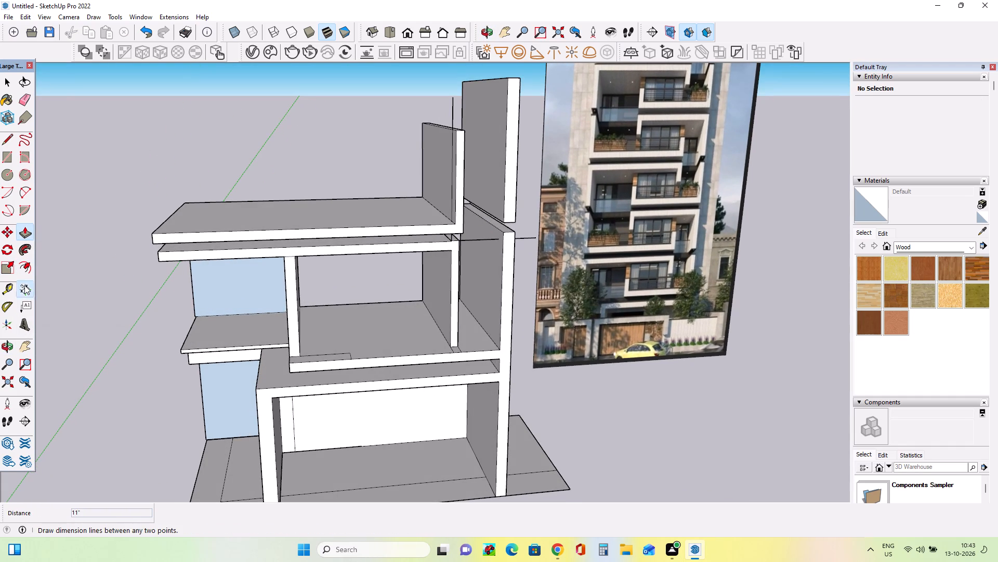
left_click(453, 344)
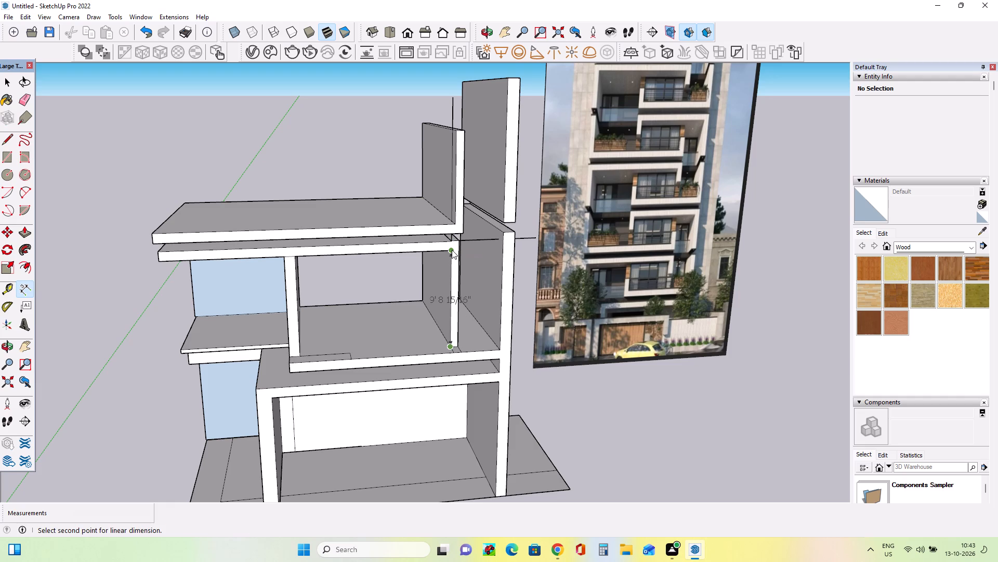
middle_click_drag(452, 248, 456, 273)
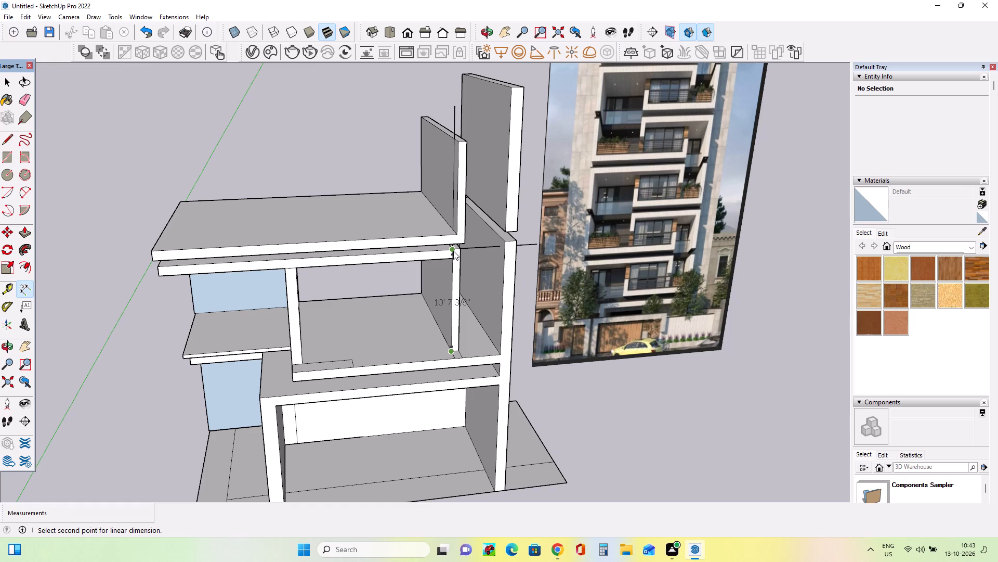
key("space")
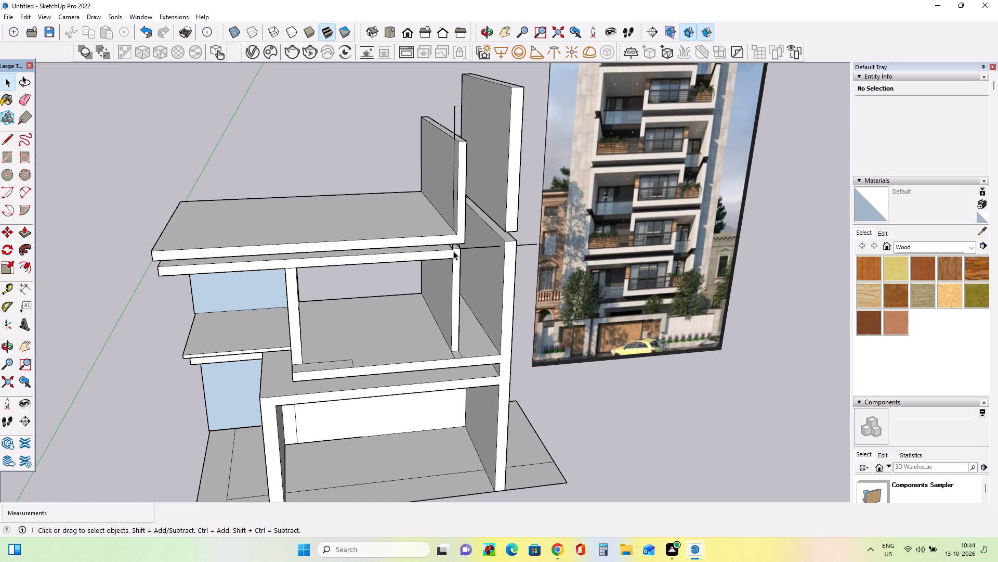
Place a guide about 10' 10 1/8" straight above the upper slab's bottom front corner beside the side wall.
left_click(5, 292)
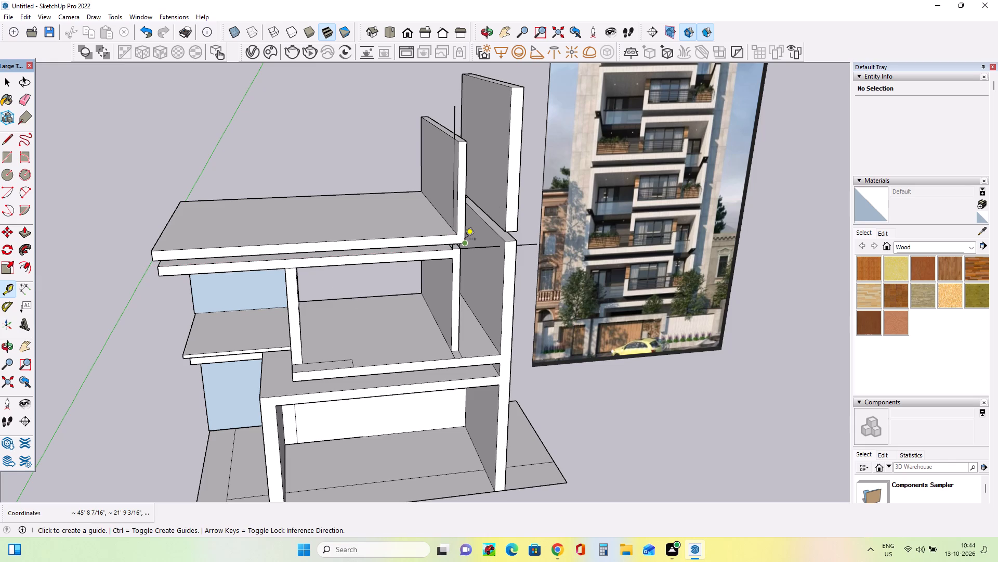
left_click(465, 241)
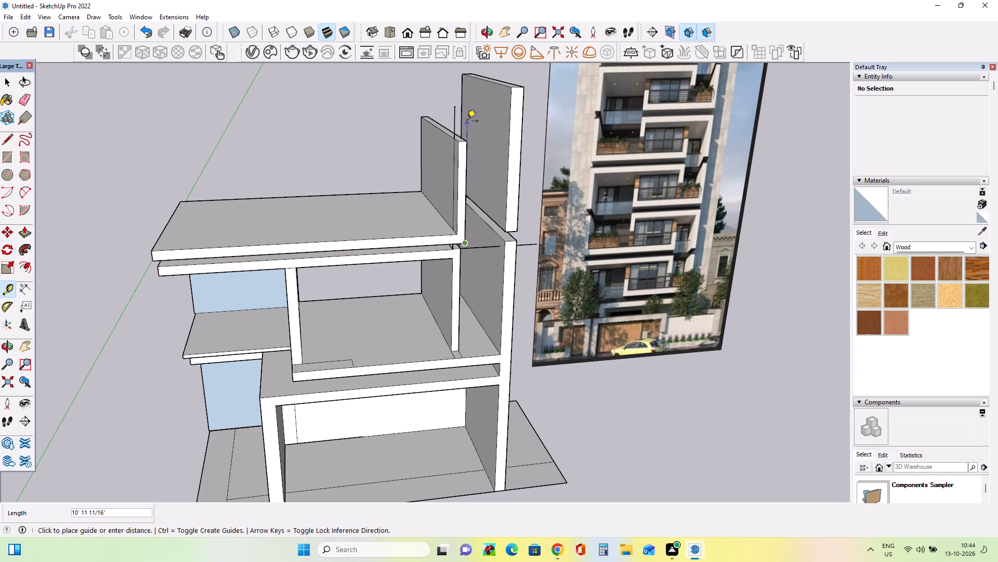
left_click(467, 123)
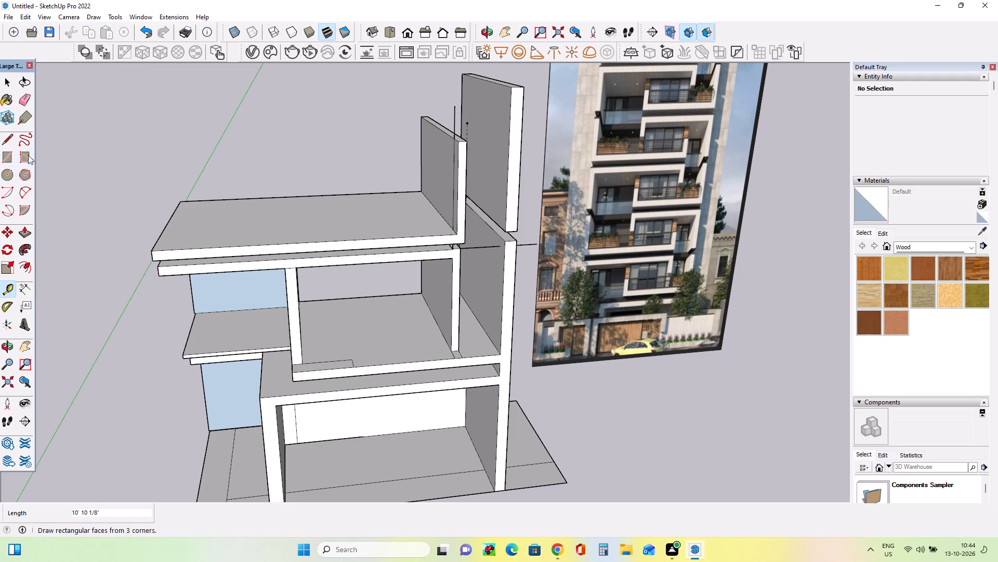
Pull the side wall's top face up 1' 5 1/16" towards the guide's height.
left_click(24, 231)
middle_click_drag(431, 186, 444, 258)
left_click(454, 160)
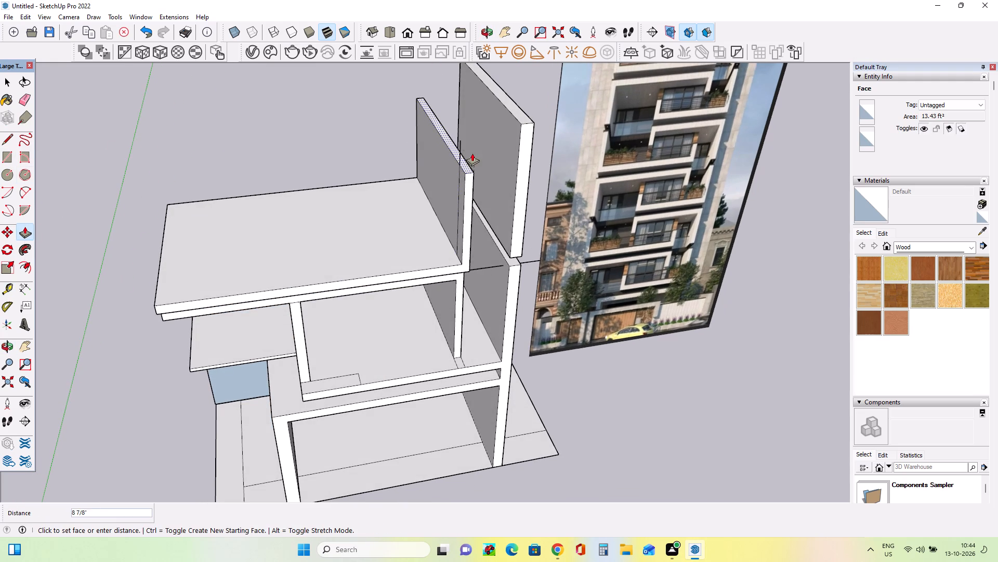
left_click(471, 146)
Draw a rectangular strip about 17' 11 11/16" by 1' 1 5/8" along the top of the side wall's inner face.
middle_click_drag(490, 240, 484, 234)
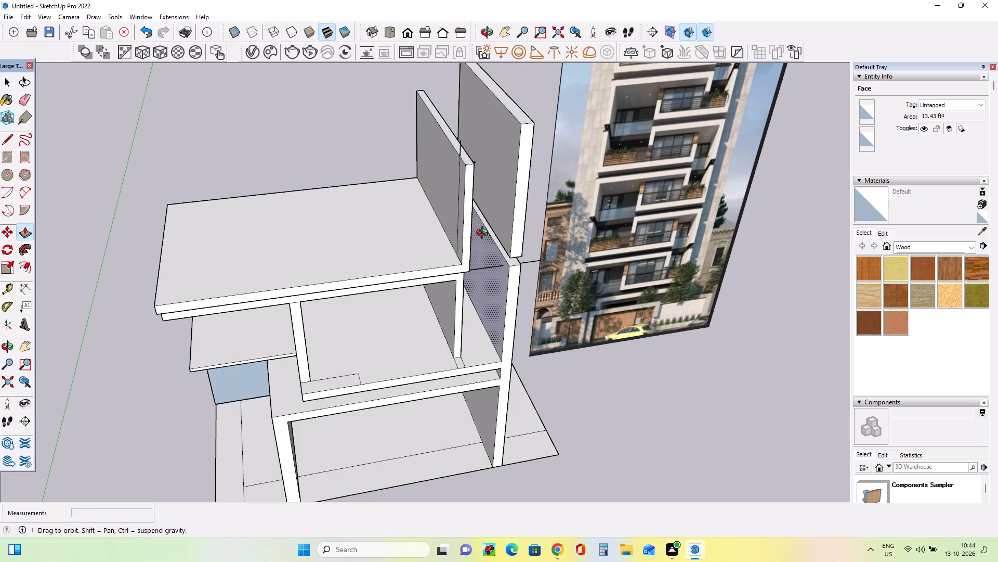
middle_click_drag(484, 234, 483, 238)
middle_click_drag(462, 251, 553, 205)
middle_click_drag(467, 209, 571, 198)
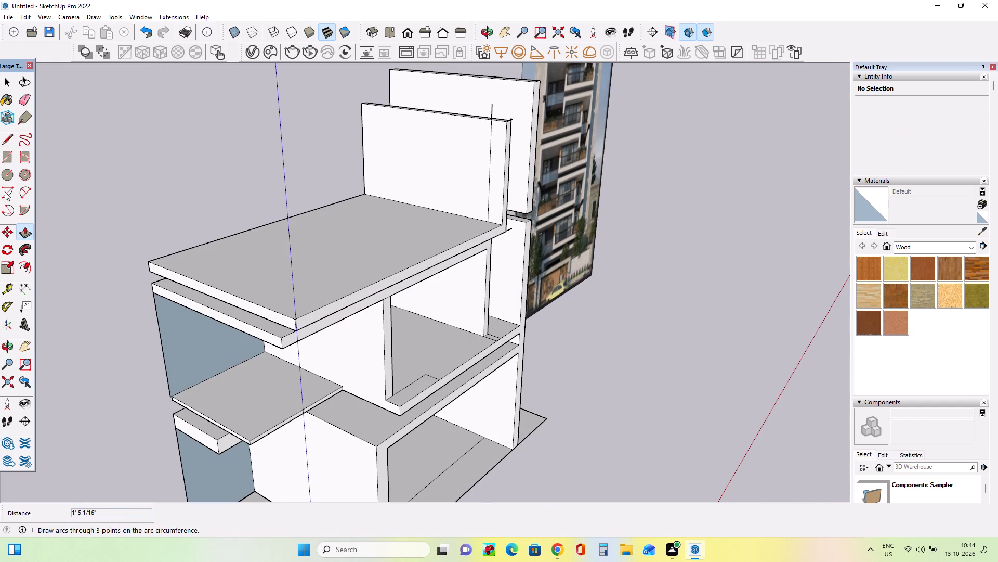
left_click(9, 161)
left_click(506, 123)
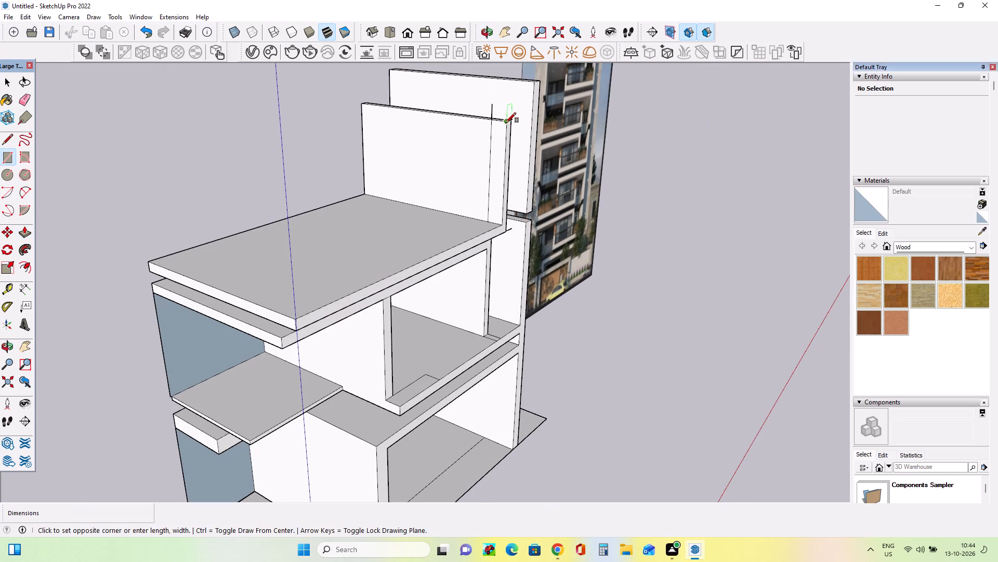
left_click(363, 114)
Pull the main part of the strip out 11 5/16" and a further 13' 3 13/16" to form a top slab.
middle_click_drag(456, 164, 303, 145)
middle_click_drag(556, 183, 563, 200)
left_click(29, 235)
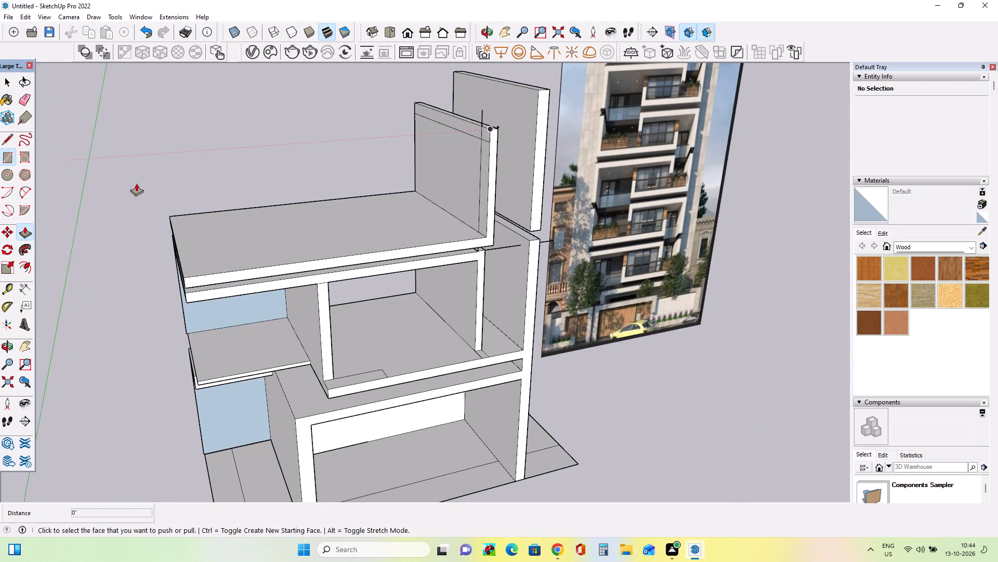
left_click_drag(471, 125, 462, 126)
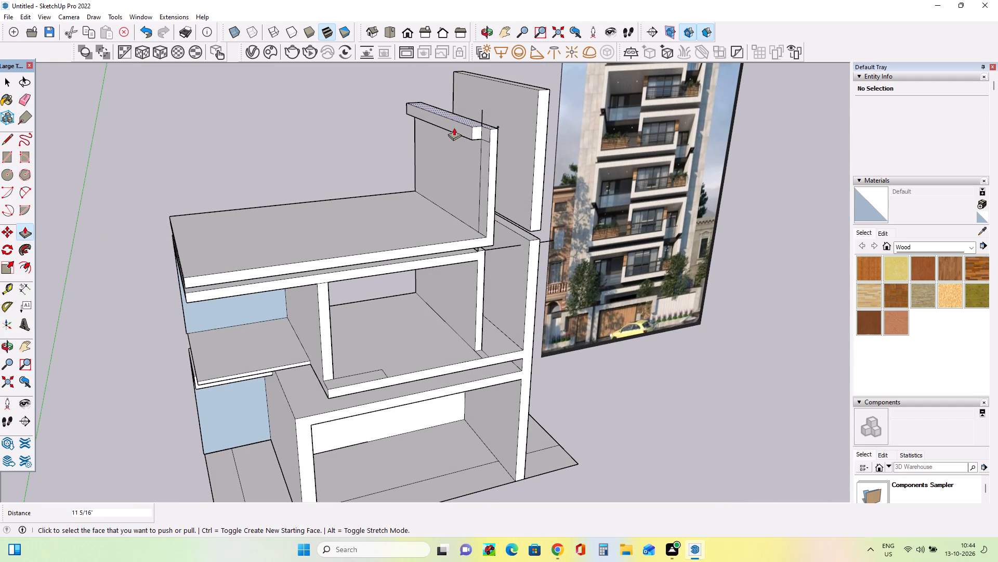
left_click(462, 127)
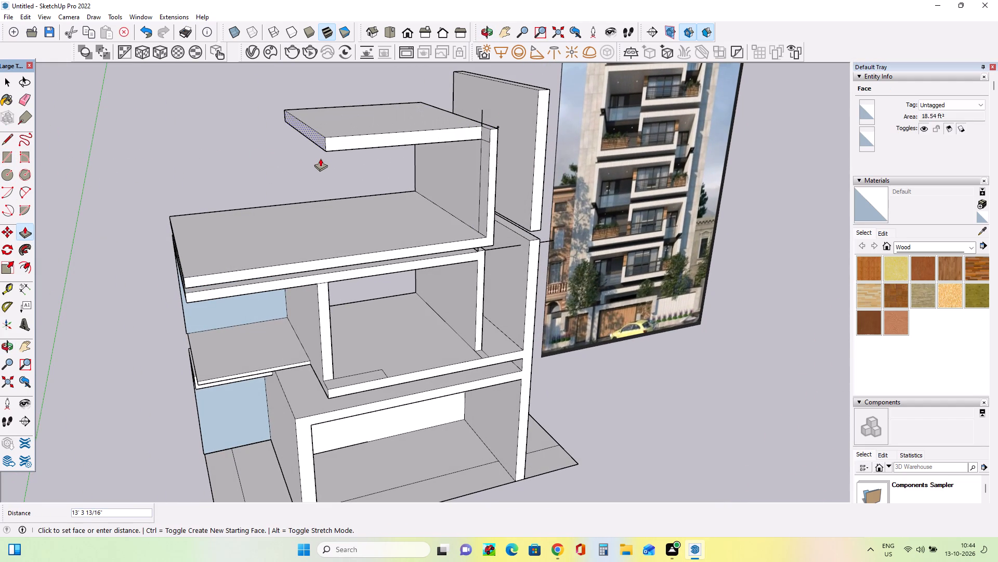
left_click(320, 158)
Pull the strip's remaining narrow front piece out about 14' 3 11/16" to align with the top slab's end.
left_click(485, 131)
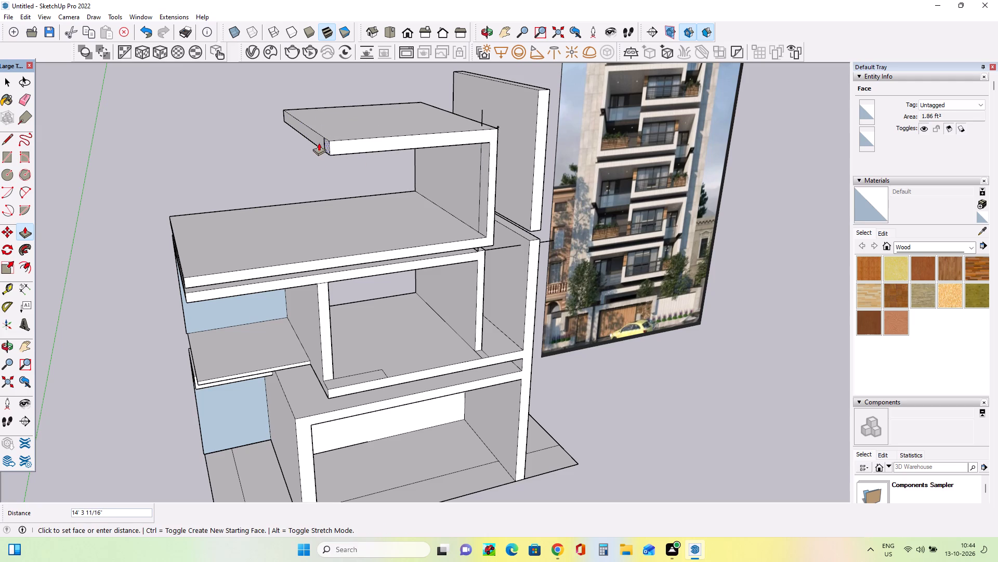
left_click(318, 142)
Push the main underside face of the top slab up slightly to thin the slab behind its front strip.
middle_click_drag(448, 181, 348, 144)
middle_click_drag(380, 157, 429, 72)
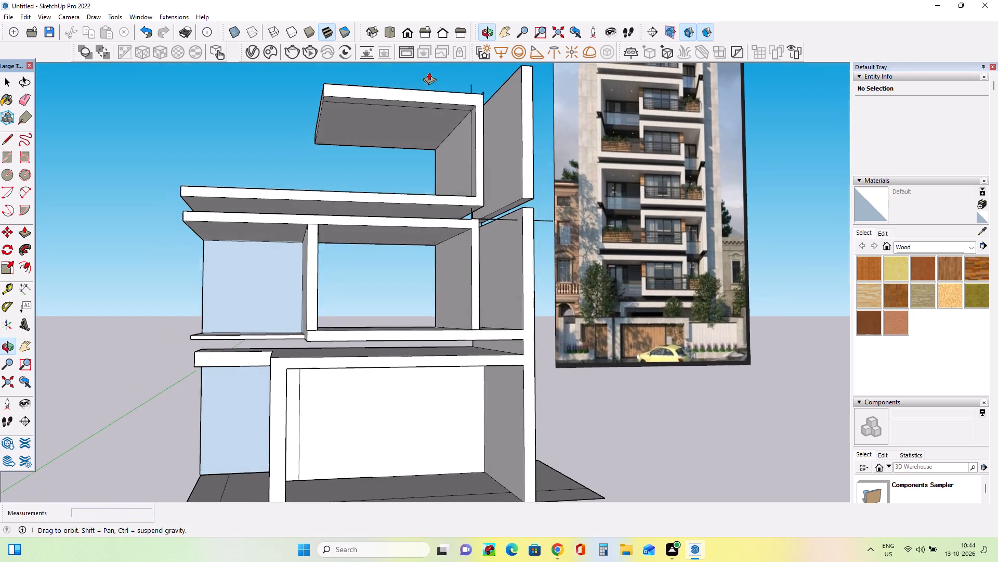
left_click(422, 127)
left_click(422, 124)
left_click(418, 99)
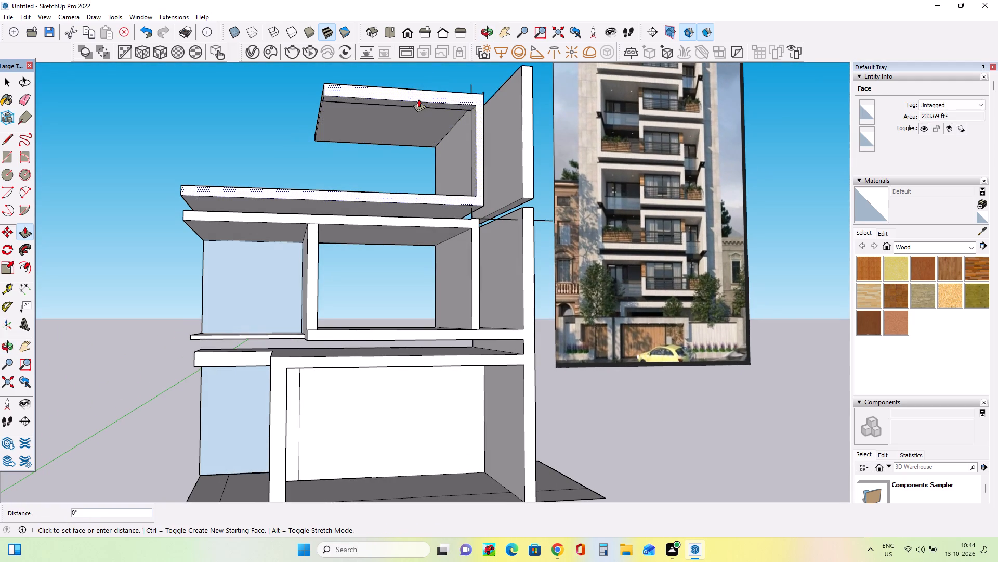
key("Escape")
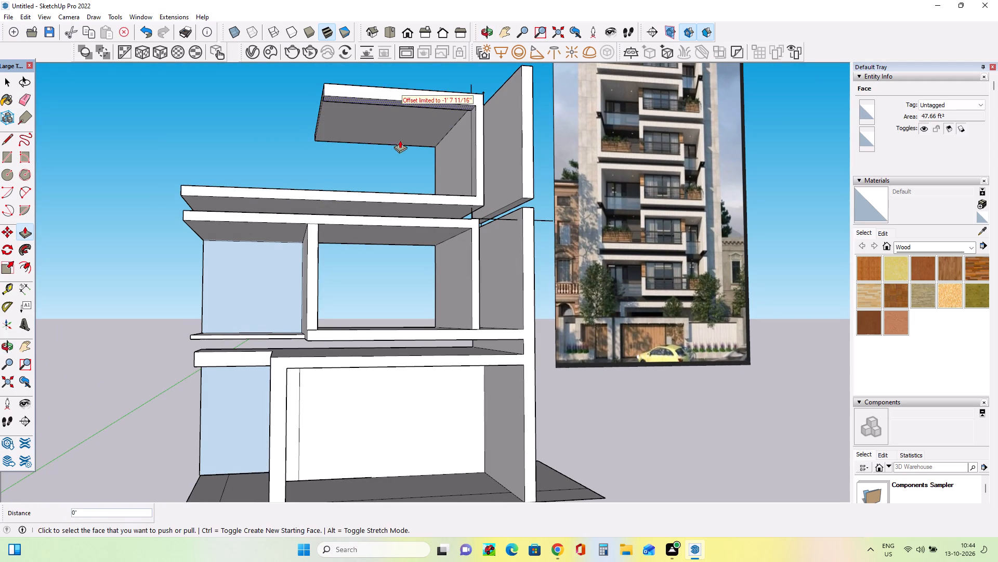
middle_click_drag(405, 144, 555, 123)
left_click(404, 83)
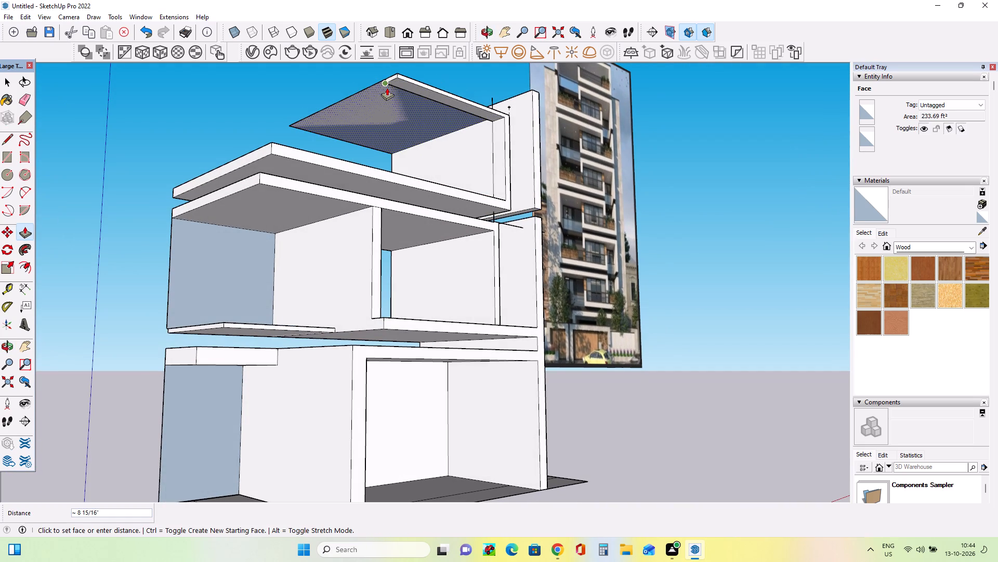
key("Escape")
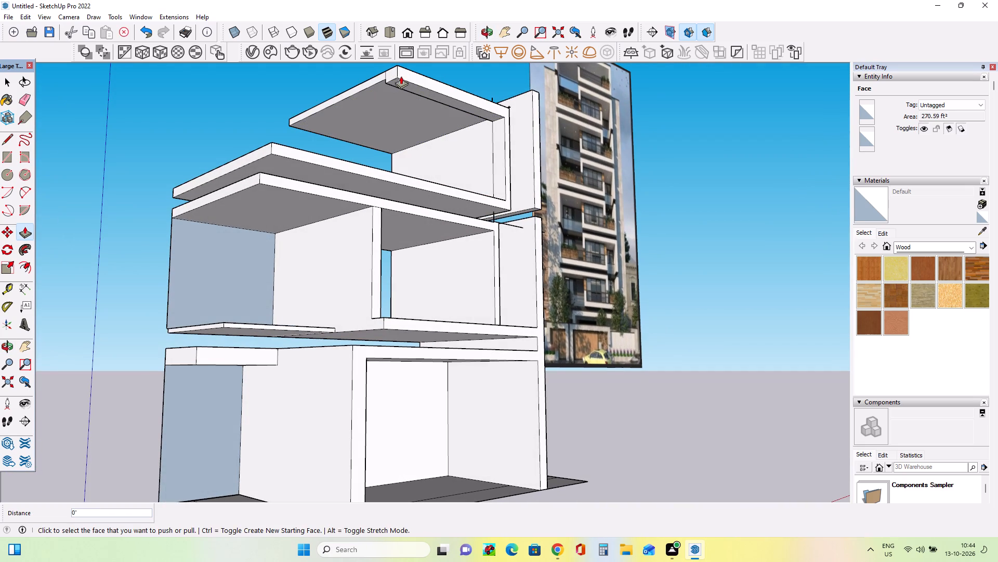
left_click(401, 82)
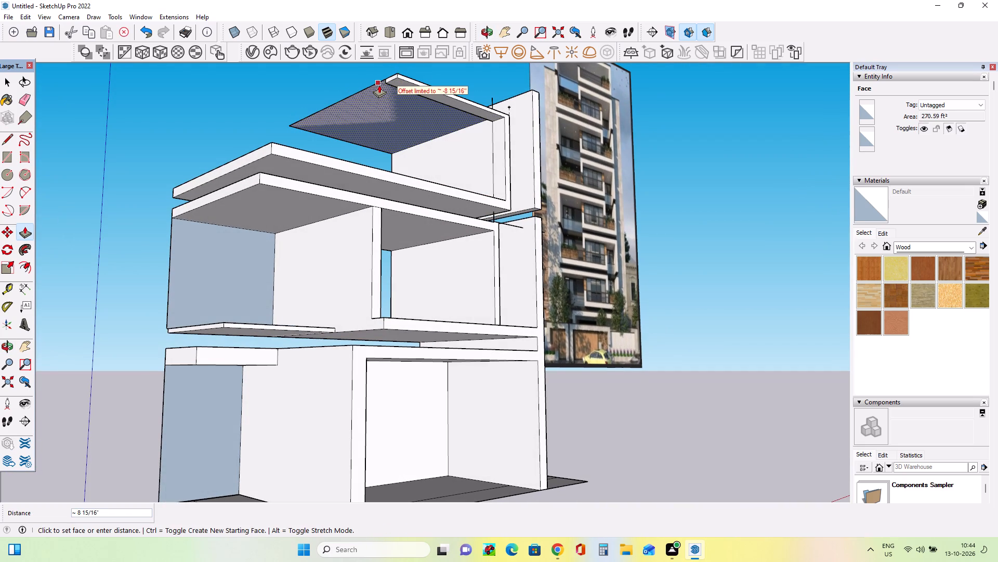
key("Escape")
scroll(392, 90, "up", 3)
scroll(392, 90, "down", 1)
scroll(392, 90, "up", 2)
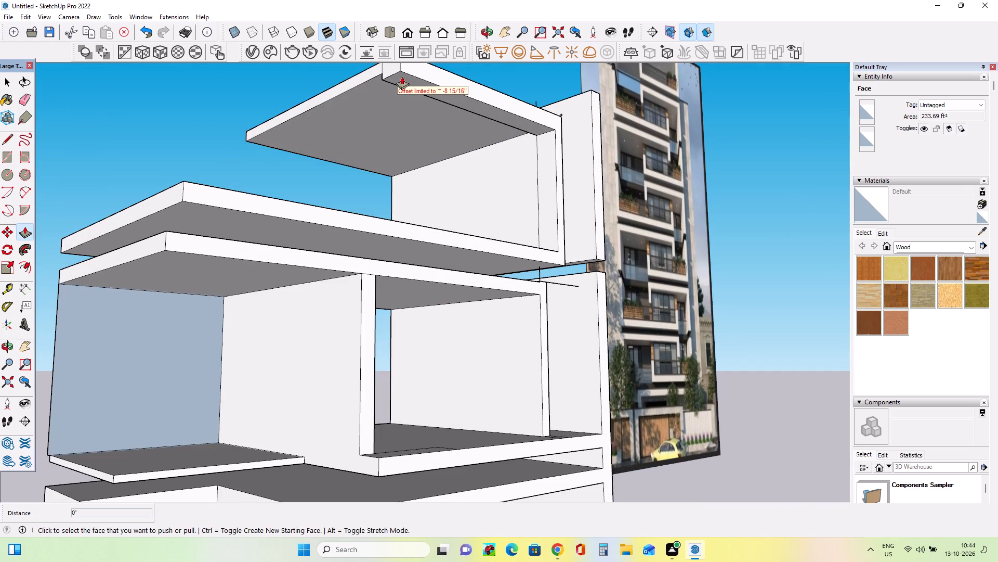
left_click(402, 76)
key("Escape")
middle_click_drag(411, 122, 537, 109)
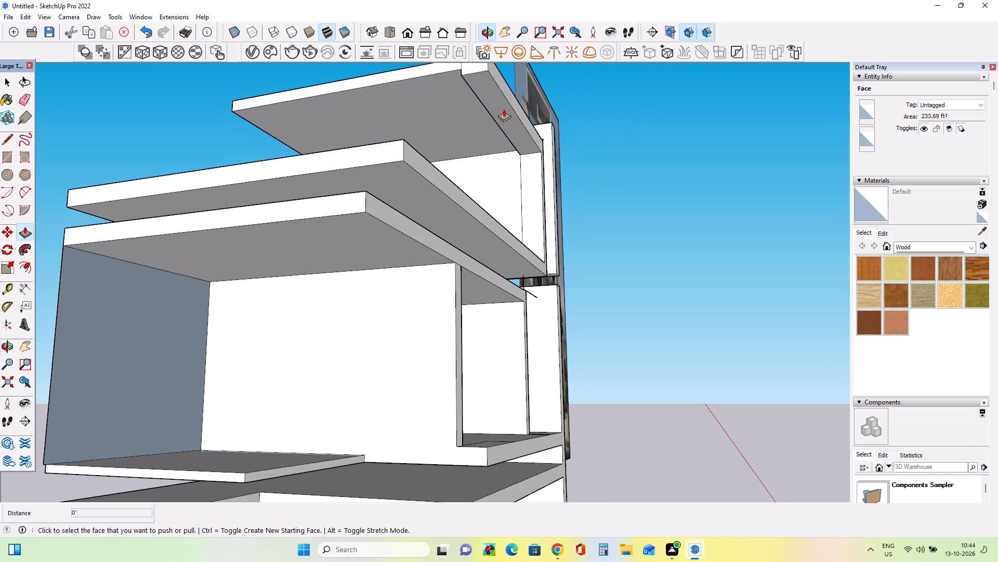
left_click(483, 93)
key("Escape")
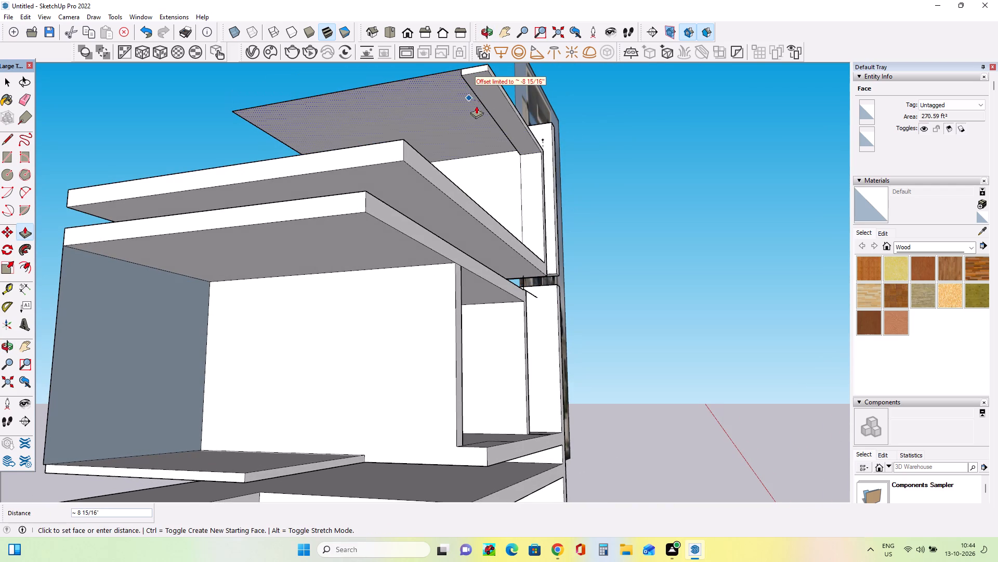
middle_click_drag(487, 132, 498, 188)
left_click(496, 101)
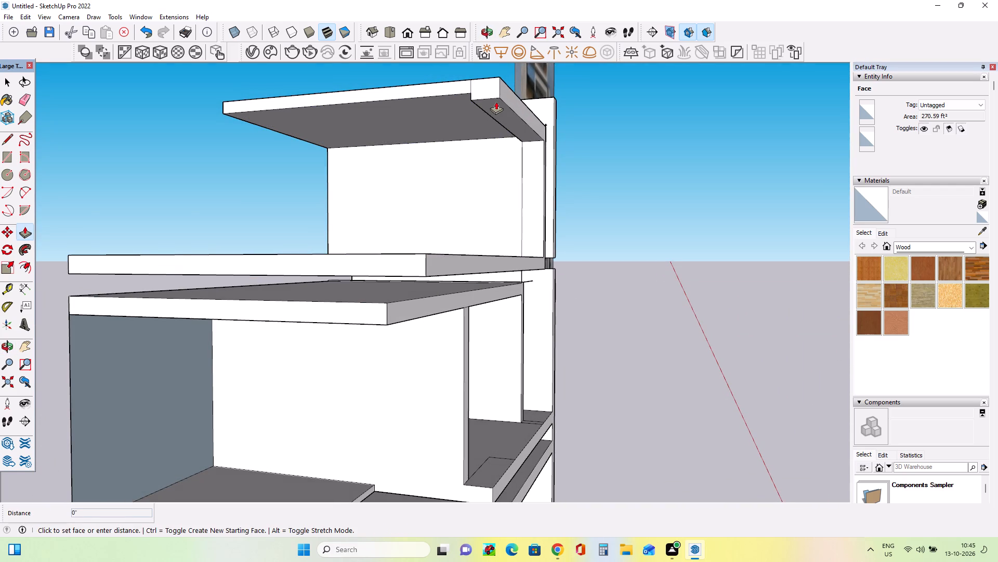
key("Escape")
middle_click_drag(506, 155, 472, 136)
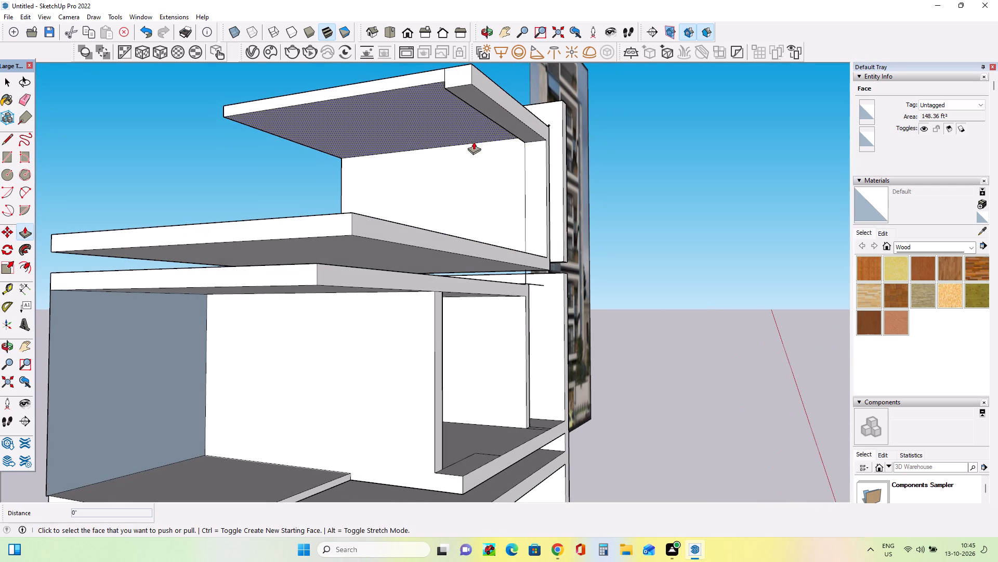
Undo the last push on the main underside of the top slab.
key("ctrl+z")
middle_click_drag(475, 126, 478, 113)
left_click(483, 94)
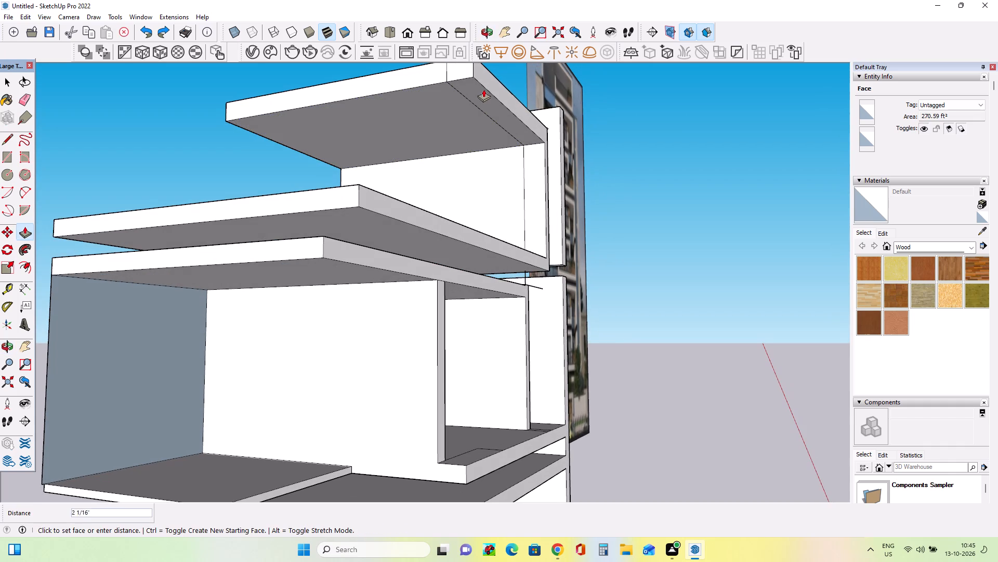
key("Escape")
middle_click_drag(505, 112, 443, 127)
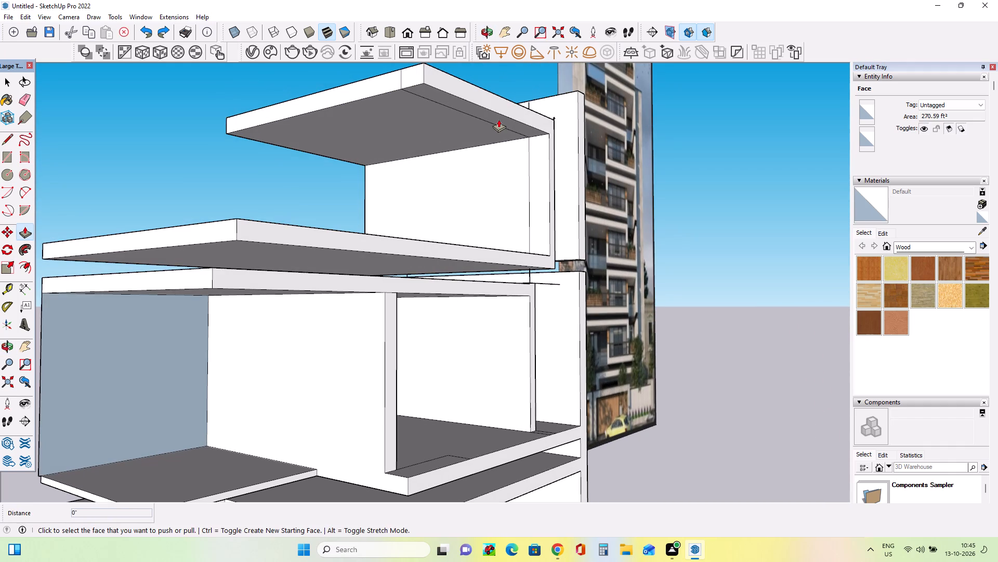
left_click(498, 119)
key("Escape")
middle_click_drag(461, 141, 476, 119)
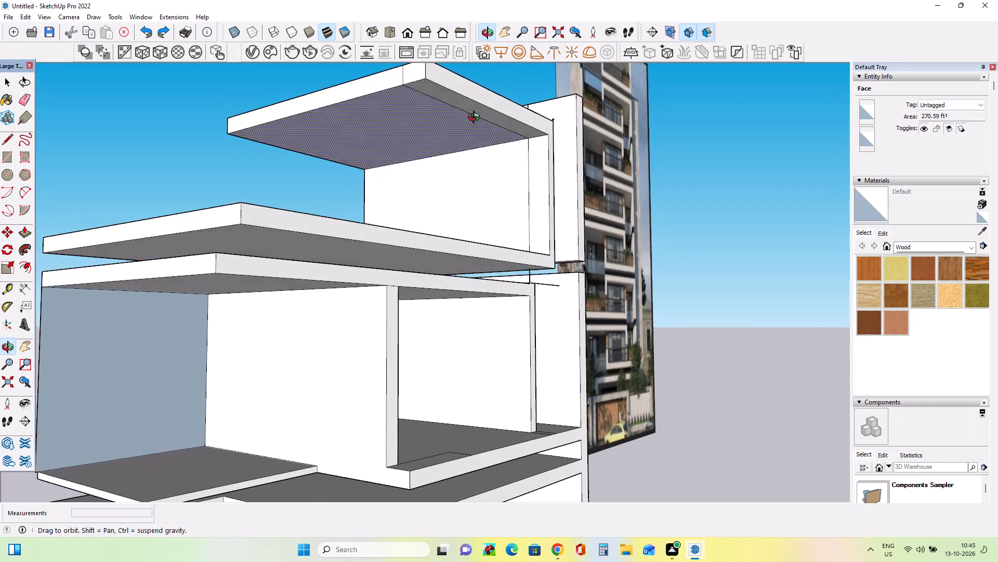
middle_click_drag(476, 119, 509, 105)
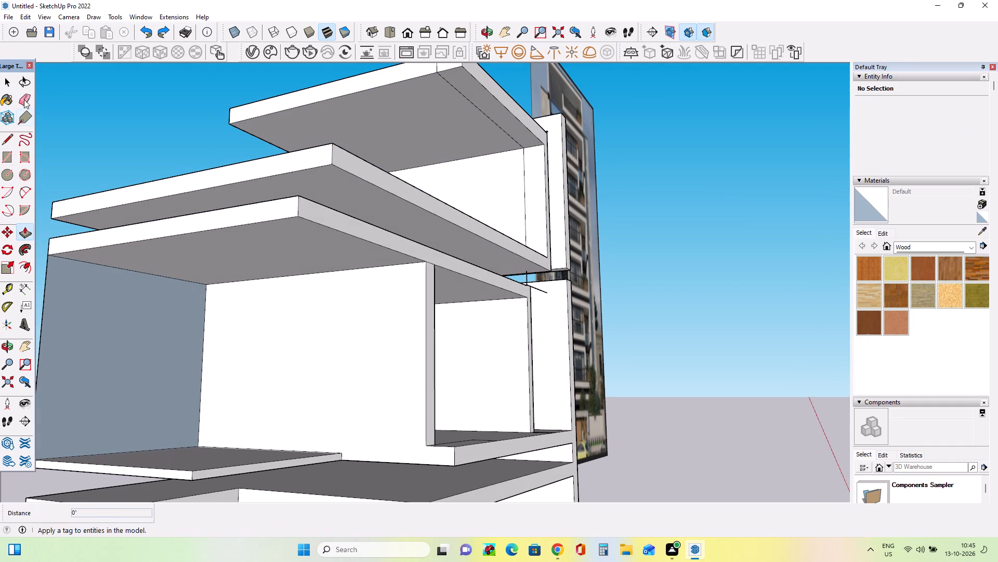
Erase the edges separating the front strip from the rest of the top slab on its underside and end face.
left_click(24, 99)
left_click(483, 111)
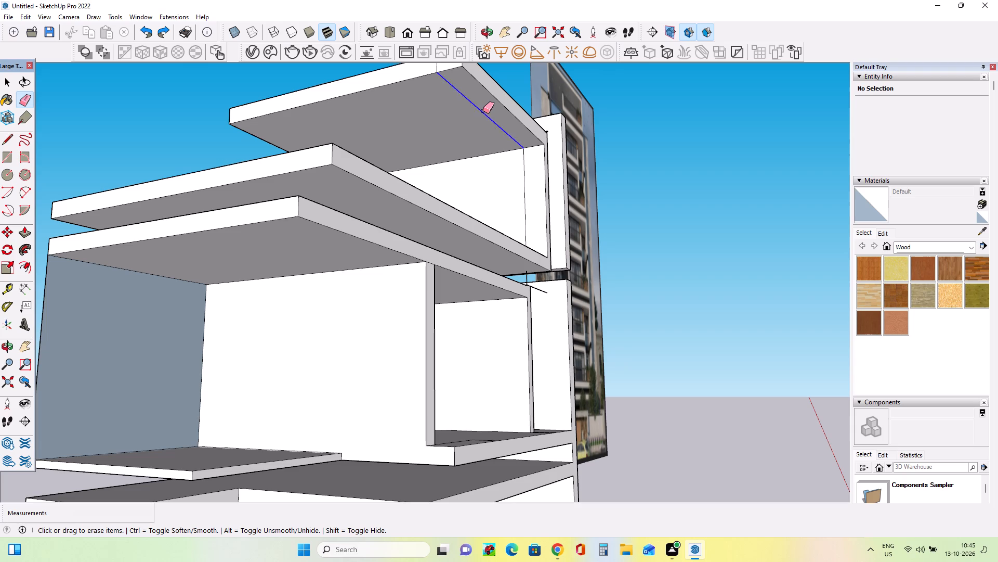
middle_click_drag(501, 190, 511, 237)
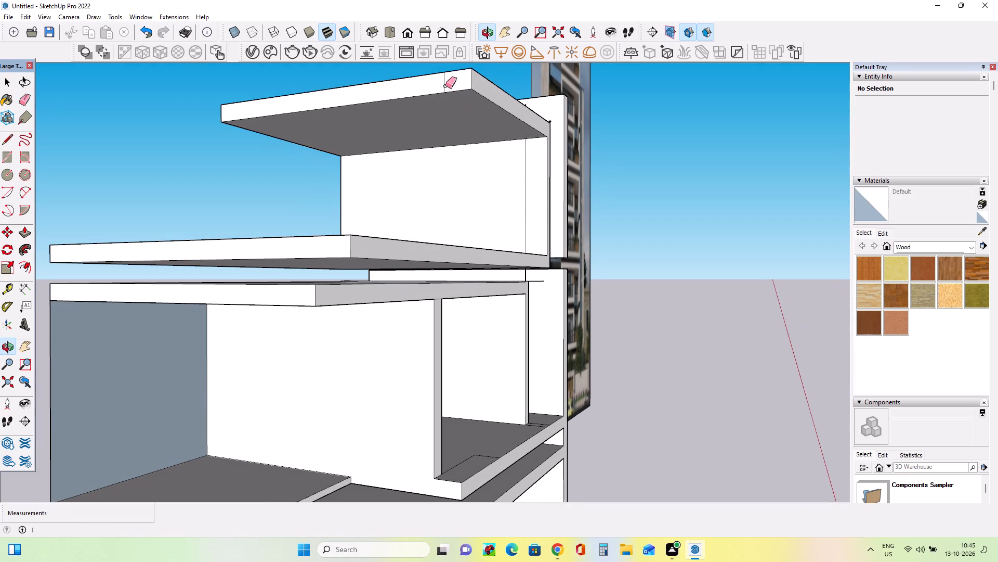
left_click(443, 85)
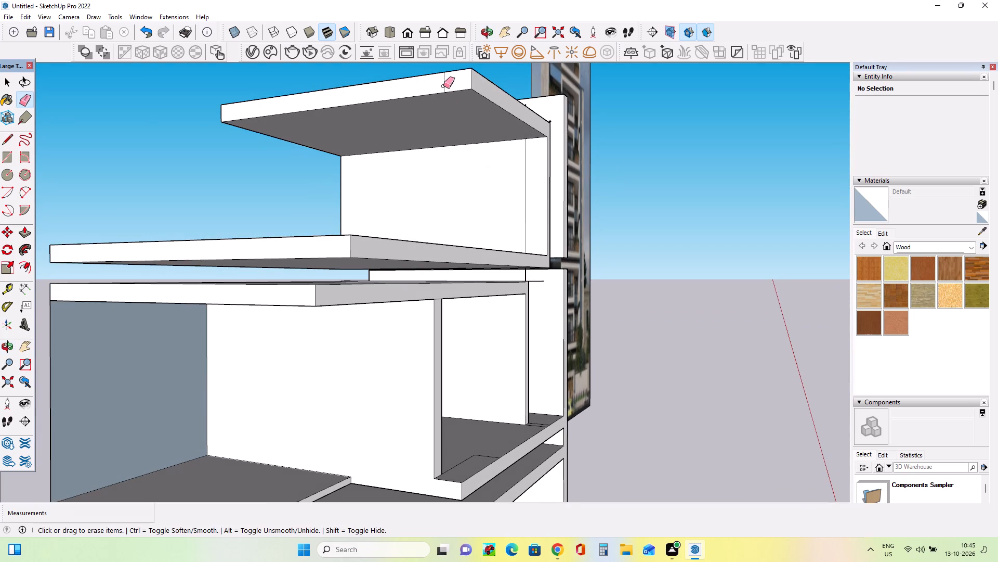
left_click(445, 86)
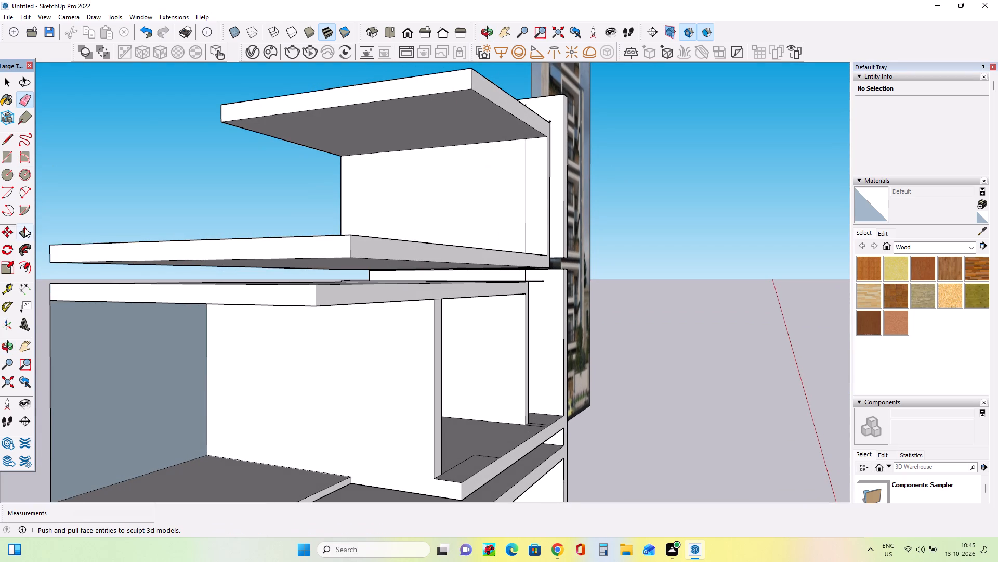
Thin the top slab by pushing its whole underside up about 6 3/16", then pull it back down about 2 5/16".
left_click(24, 229)
left_click(466, 112)
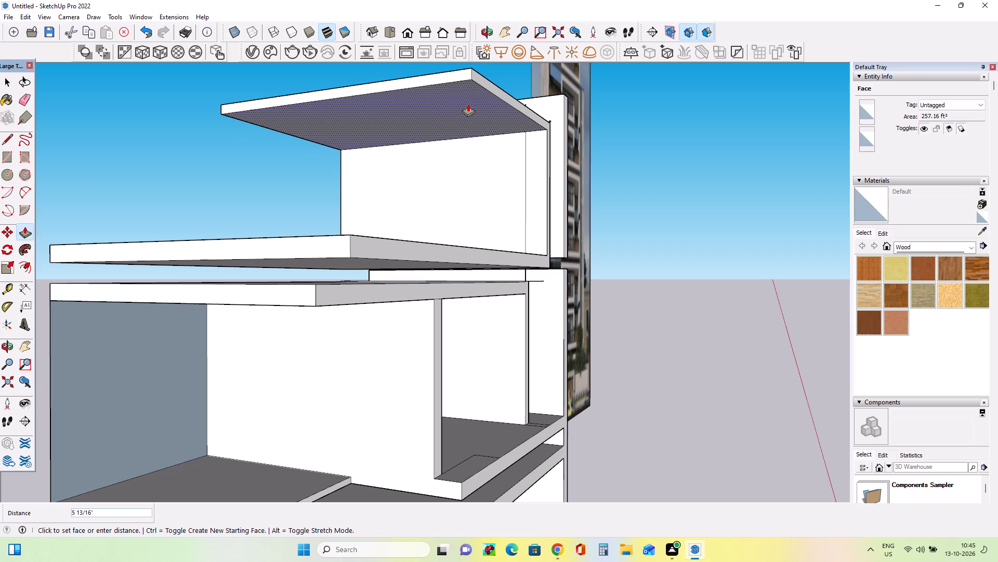
left_click(468, 104)
middle_click_drag(504, 231, 247, 281)
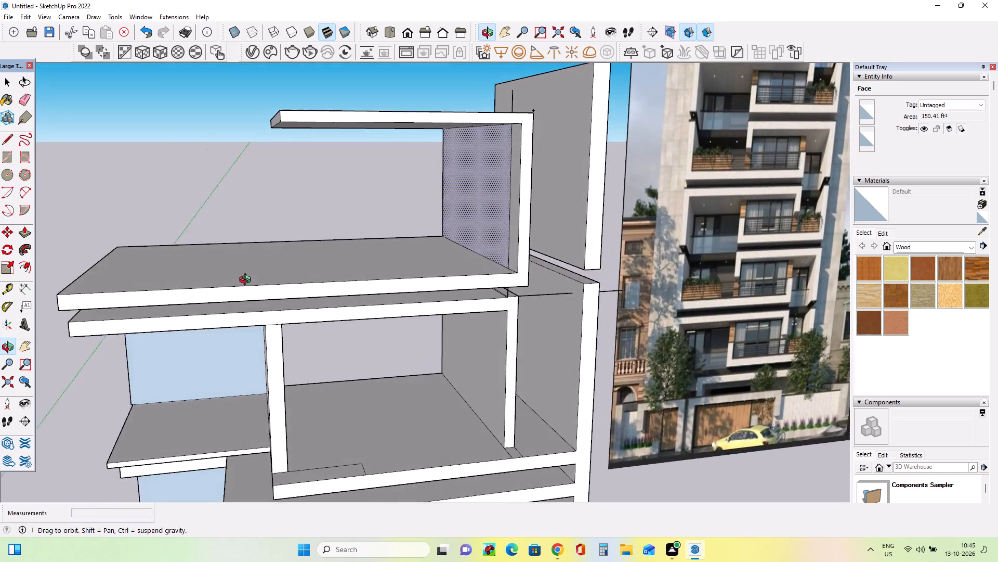
middle_click_drag(247, 281, 230, 279)
middle_click_drag(387, 235, 376, 232)
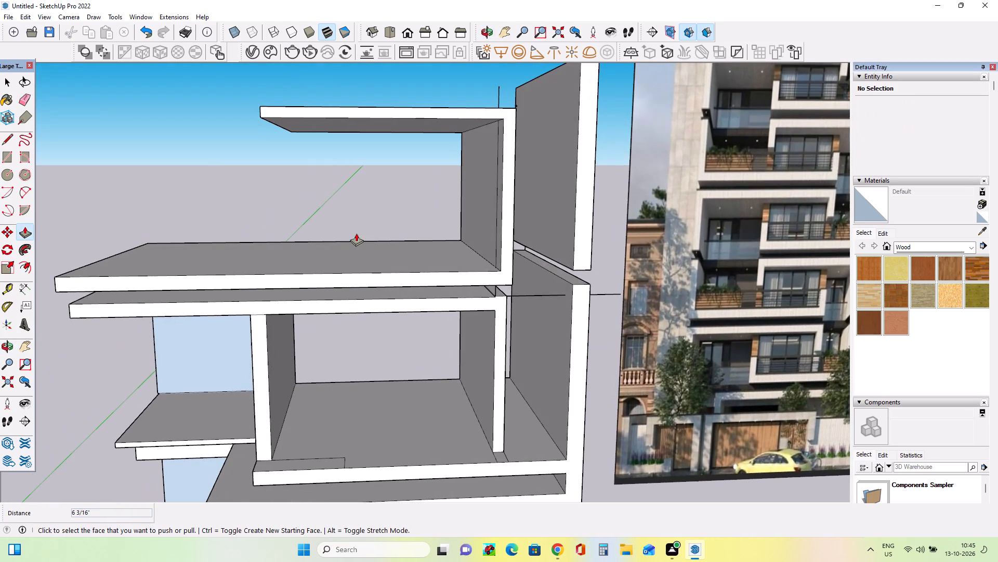
middle_click_drag(440, 270, 509, 259)
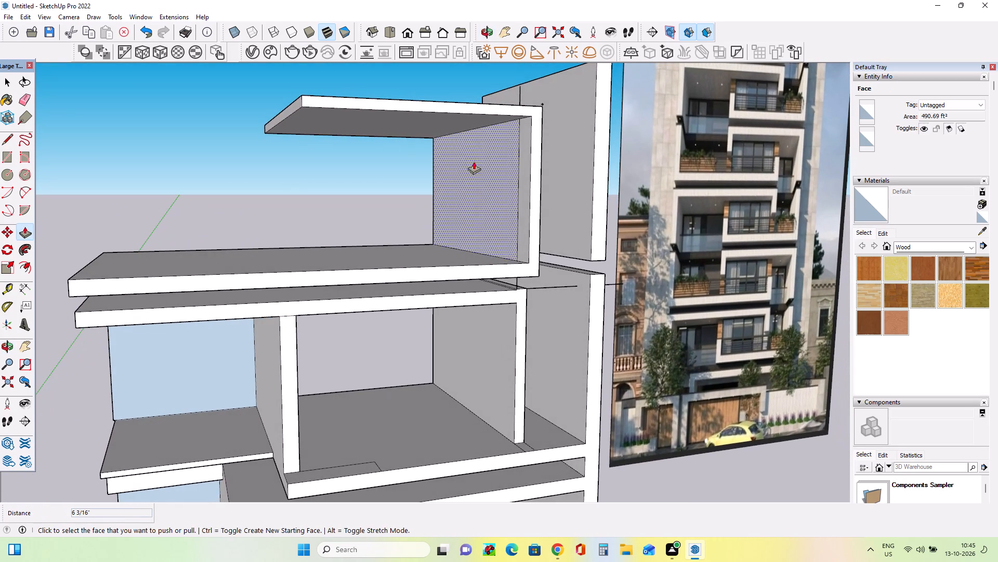
left_click(462, 117)
left_click(462, 120)
Examine the upper frame from several angles and compare it with the interlocking floors in the reference image.
middle_click_drag(539, 223, 529, 247)
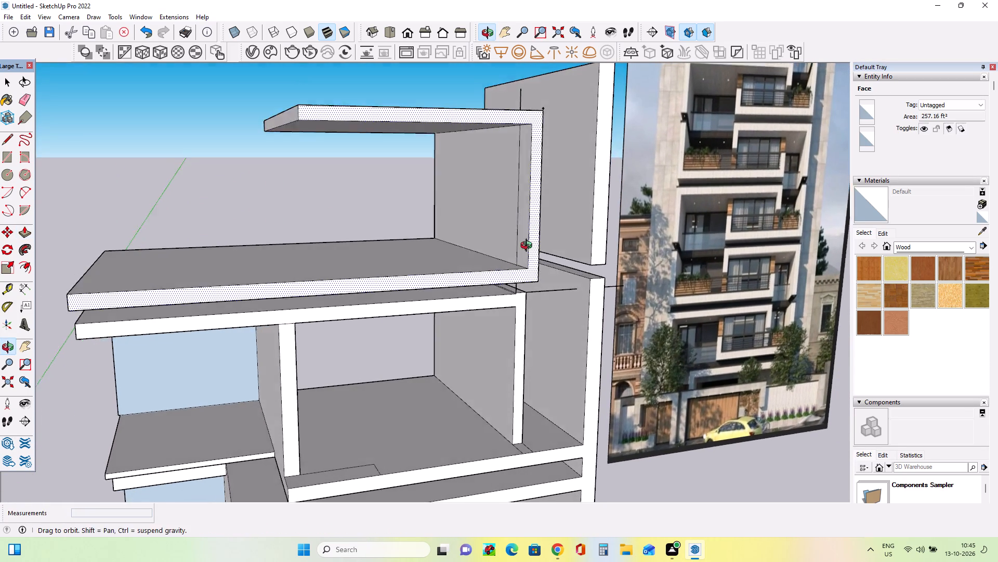
middle_click_drag(529, 247, 517, 254)
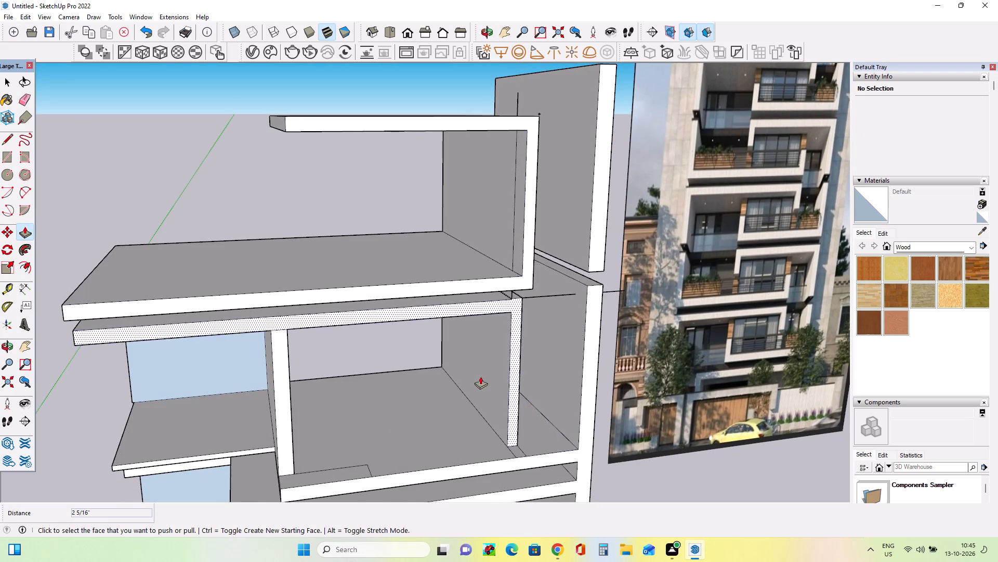
scroll(480, 376, "down", 3)
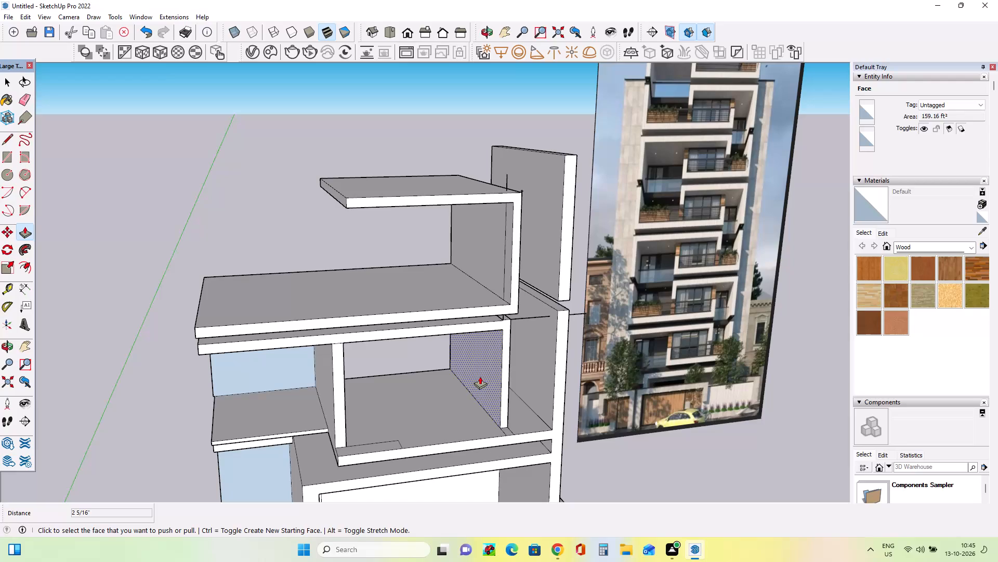
middle_click_drag(380, 322, 426, 304)
middle_click_drag(426, 304, 505, 260)
middle_click_drag(405, 315, 277, 347)
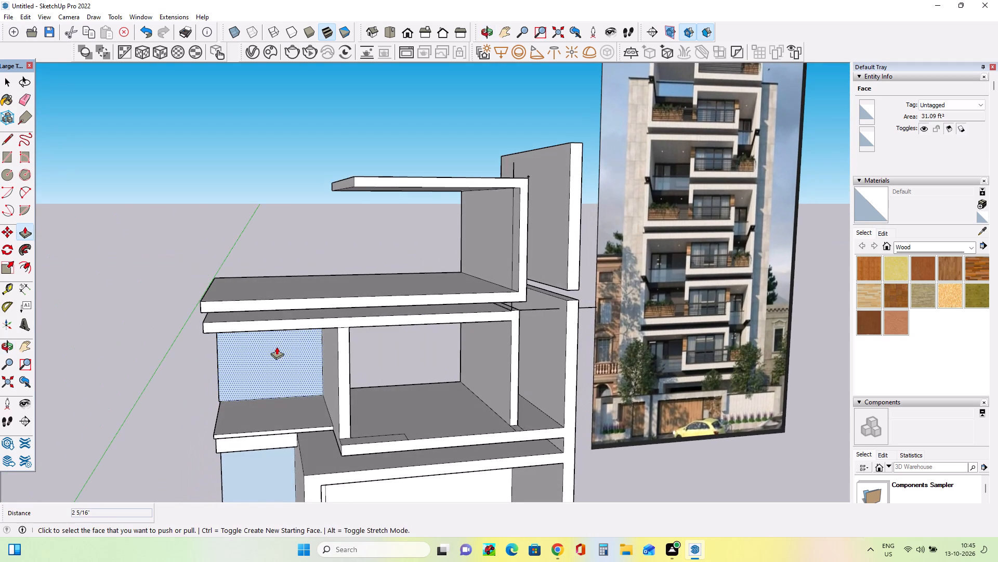
scroll(275, 359, "down", 2)
middle_click_drag(441, 341, 422, 343)
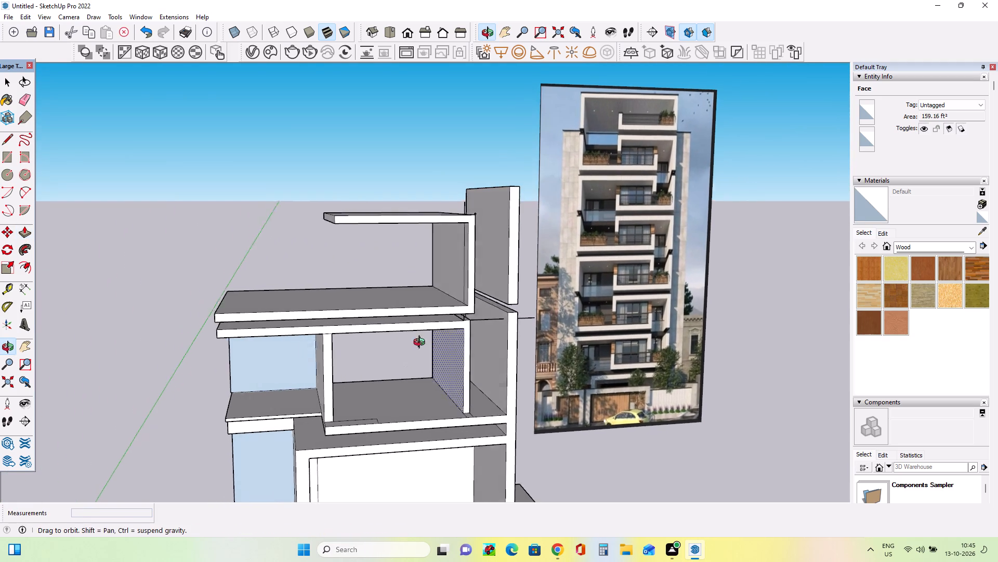
middle_click_drag(422, 343, 403, 347)
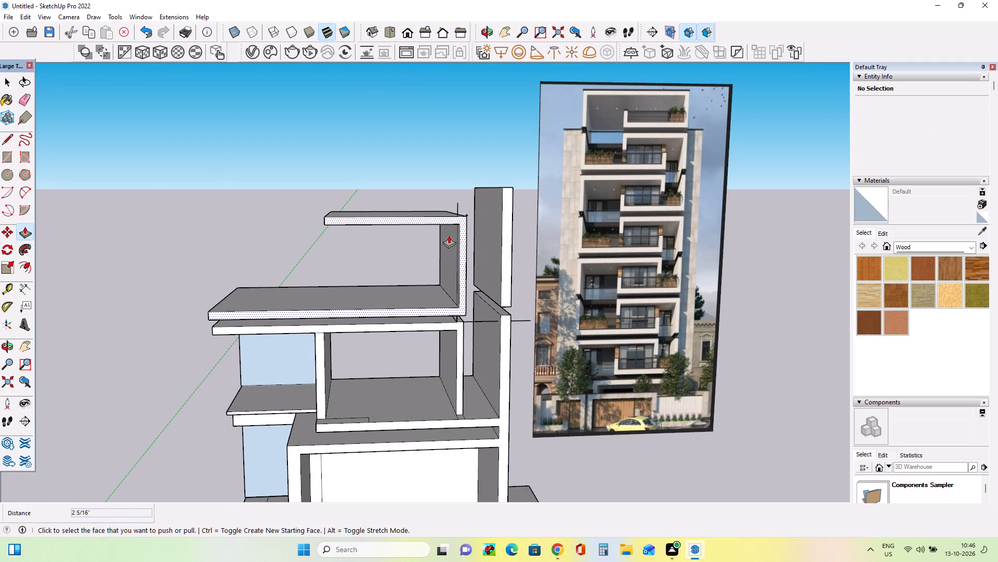
middle_click_drag(449, 238, 451, 245)
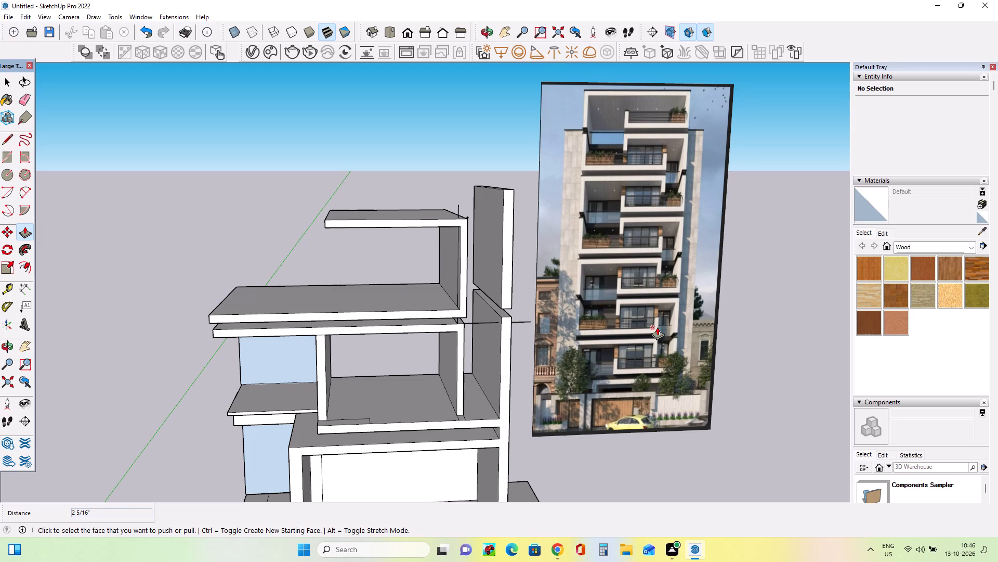
scroll(660, 311, "up", 8)
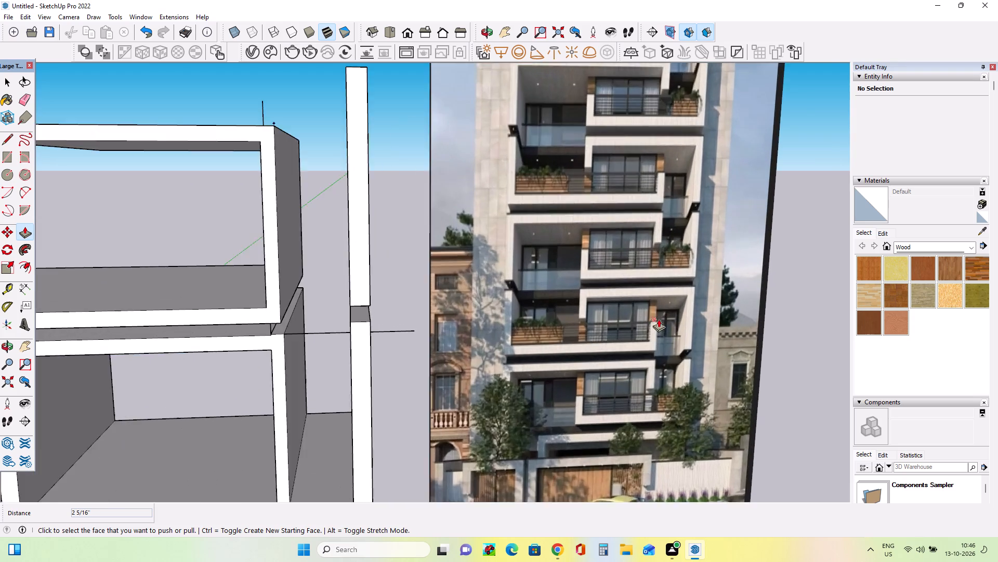
scroll(659, 319, "up", 3)
scroll(656, 326, "down", 7)
middle_click_drag(656, 326, 713, 322)
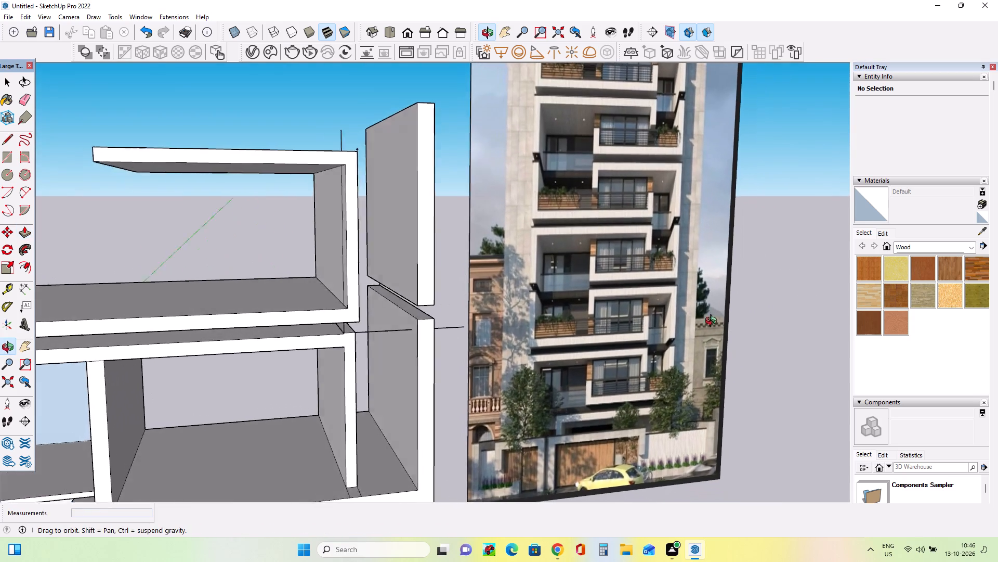
middle_click_drag(713, 322, 716, 325)
middle_click_drag(314, 284, 186, 331)
scroll(317, 163, "up", 4)
middle_click_drag(331, 192, 353, 189)
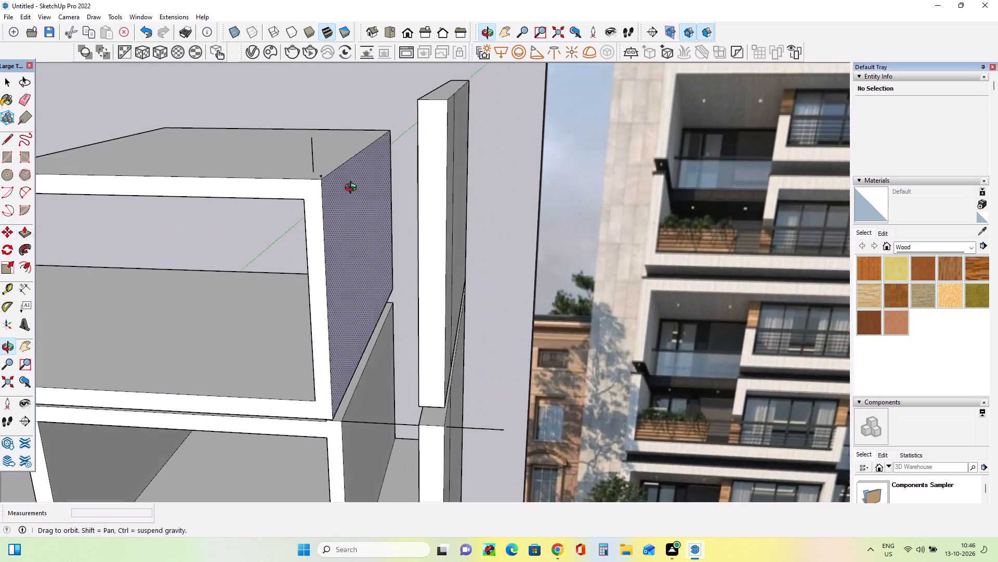
middle_click_drag(353, 189, 386, 184)
scroll(199, 189, "down", 4)
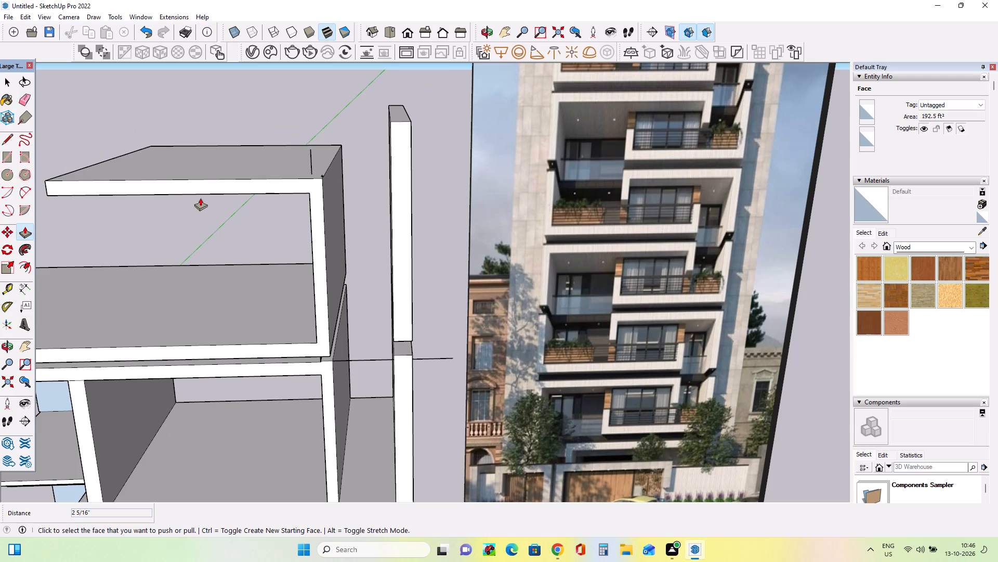
middle_click_drag(270, 253, 270, 246)
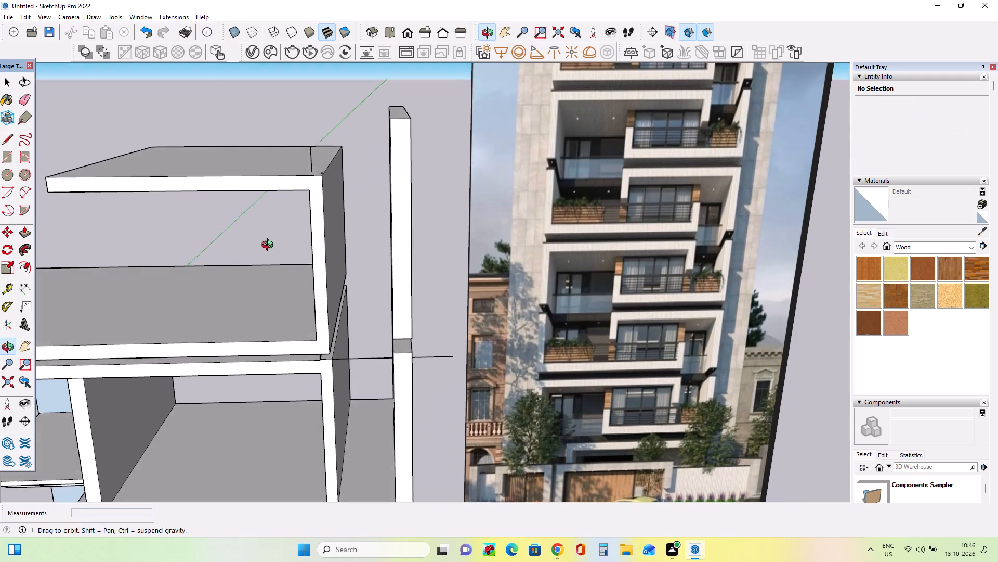
Draw a narrow full-depth rectangle across the top of the upper frame wall's outer face, matching the top slab's thickness.
middle_click_drag(270, 246, 273, 233)
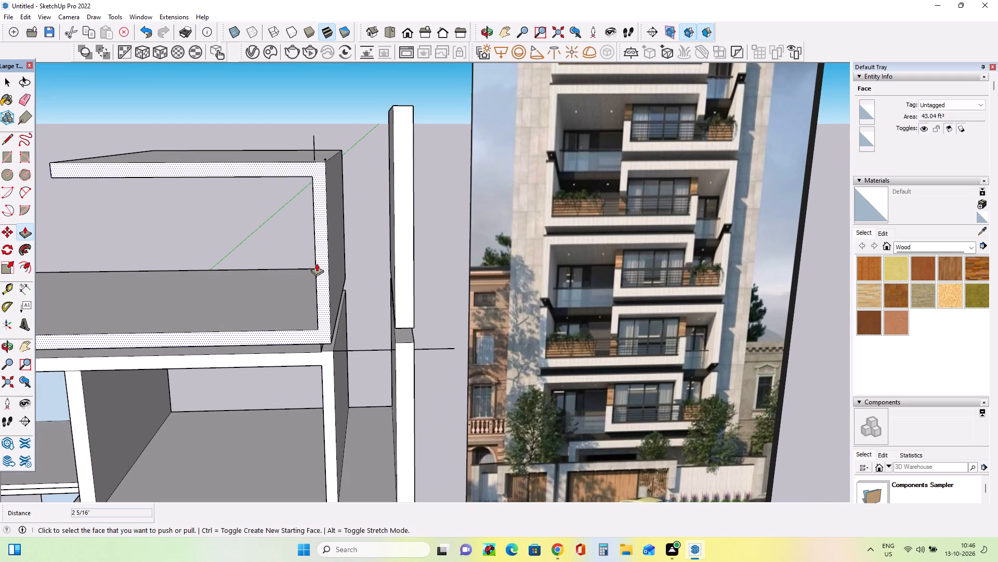
middle_click_drag(317, 264, 319, 275)
scroll(327, 169, "up", 6)
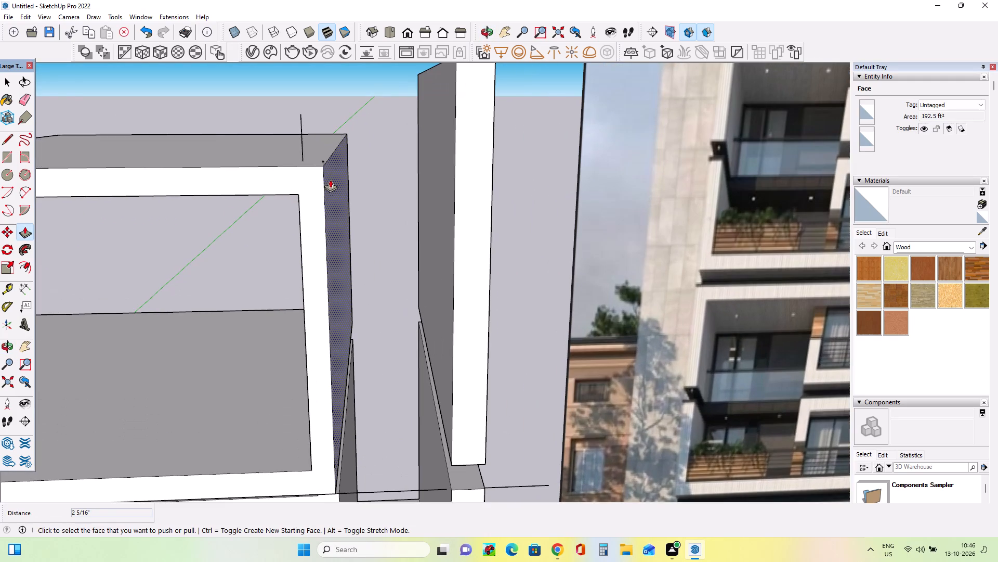
left_click(2, 158)
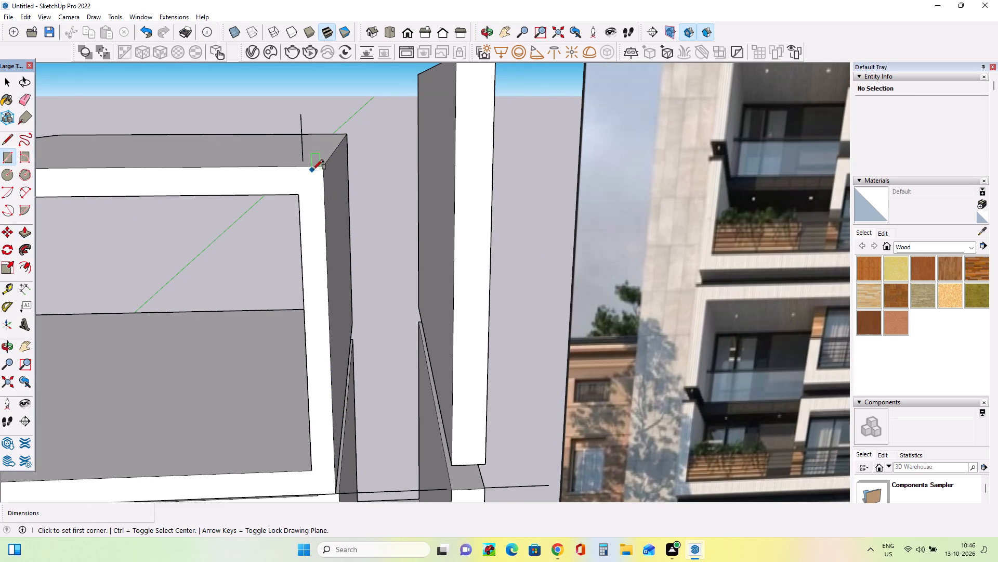
left_click(323, 170)
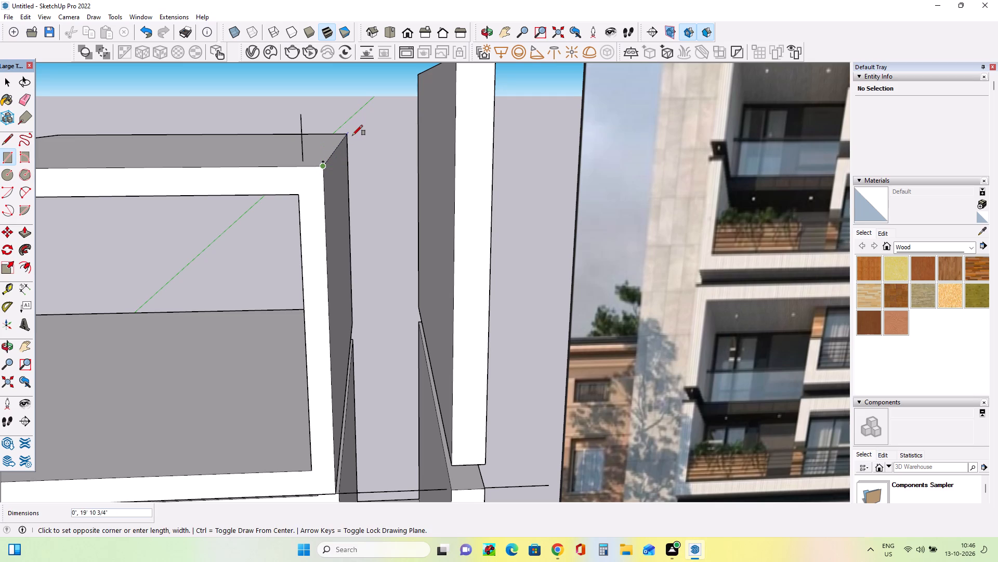
scroll(346, 127, "up", 4)
middle_click_drag(364, 160, 281, 167)
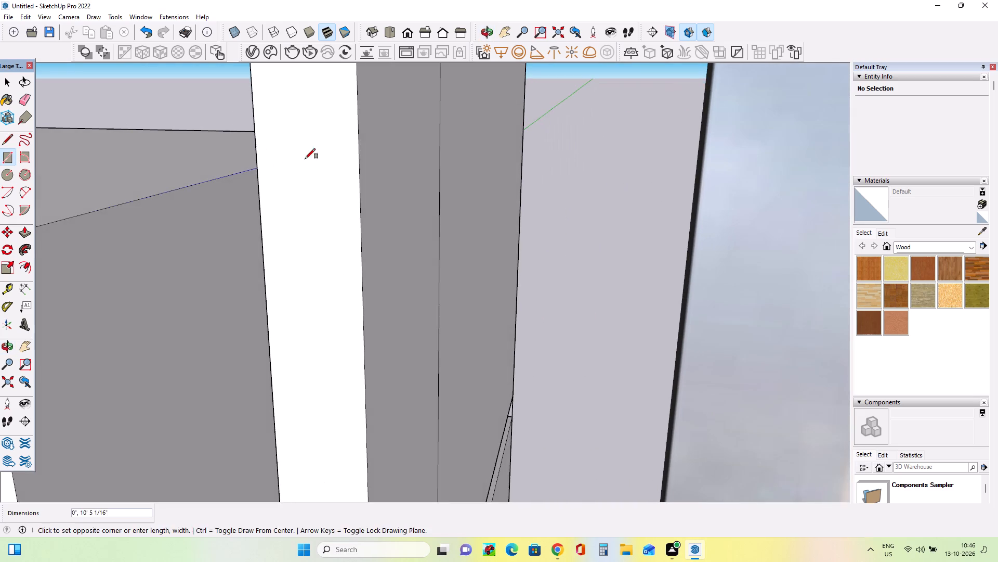
middle_click_drag(272, 172, 366, 172)
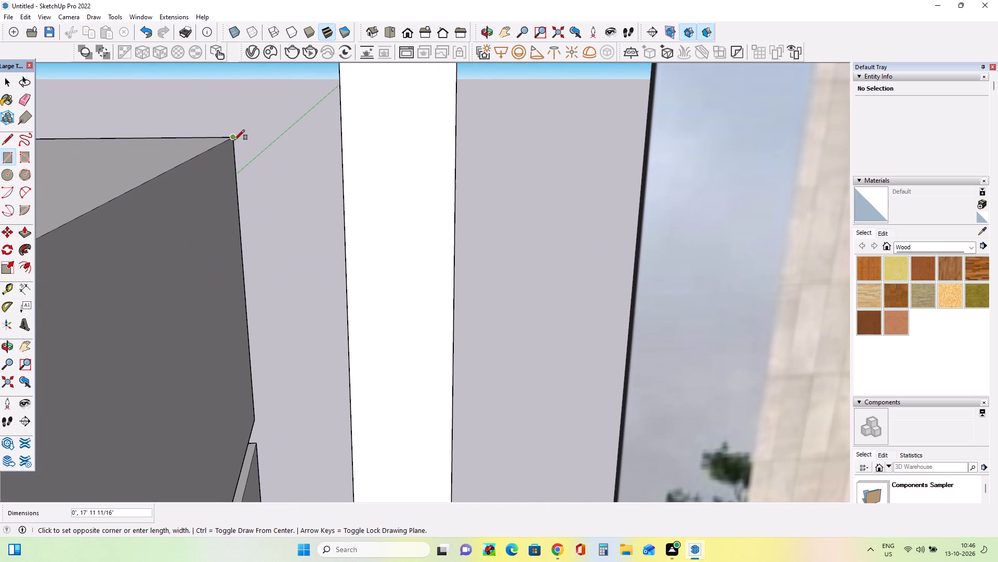
left_click(238, 151)
Push/Pull the narrow strip outward about 3' 9 7/8" to extend the top slab to the tall outer side wall.
scroll(315, 167, "down", 4)
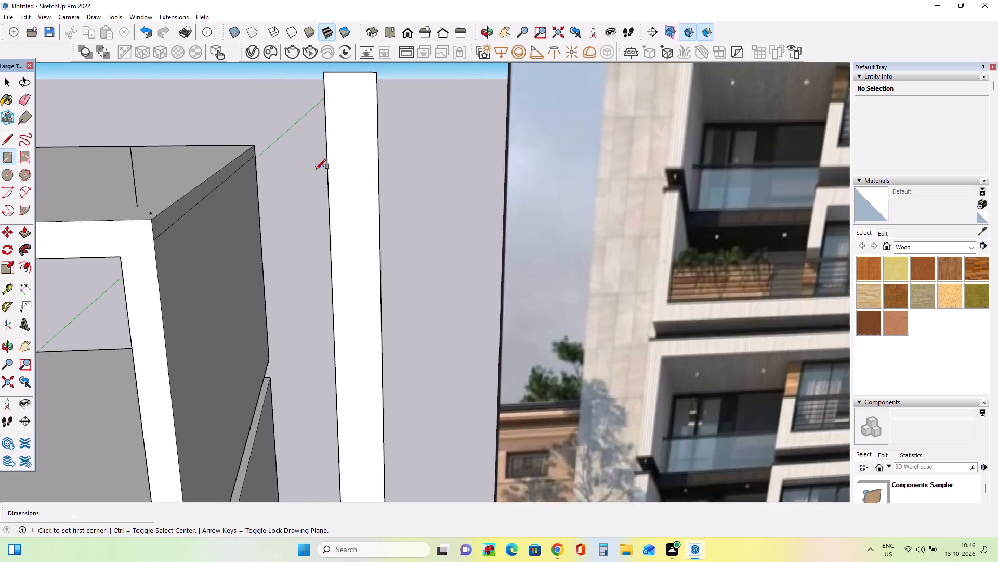
left_click(24, 233)
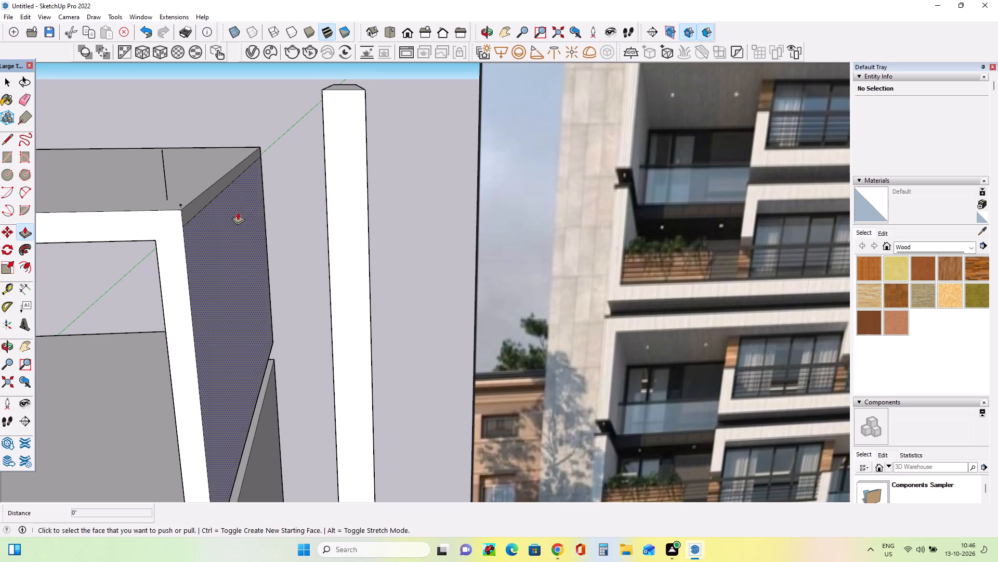
left_click(221, 190)
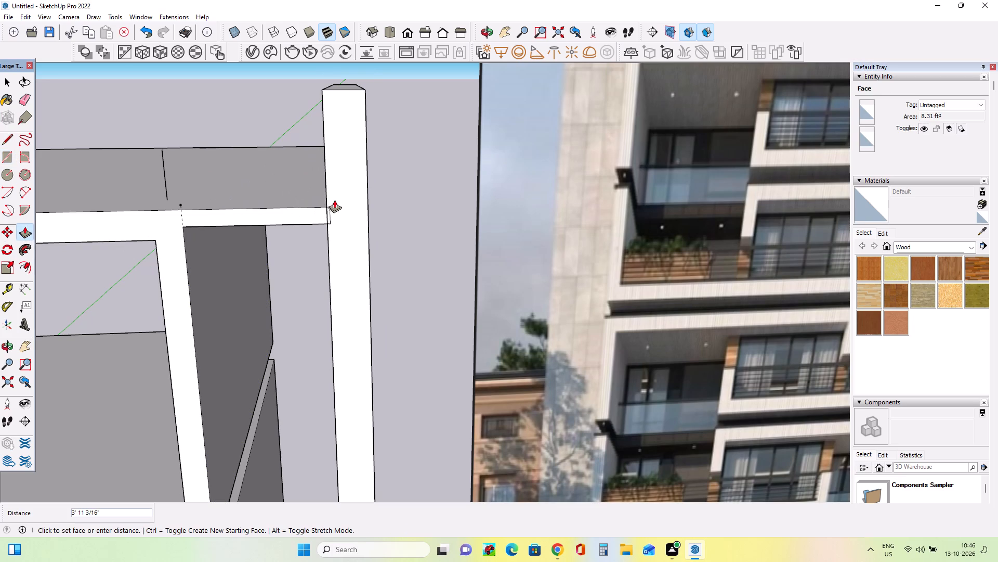
left_click(331, 199)
Examine the extended top slab and compare the upper frame with the floors in the reference image.
middle_click_drag(346, 236, 396, 203)
scroll(398, 203, "down", 3)
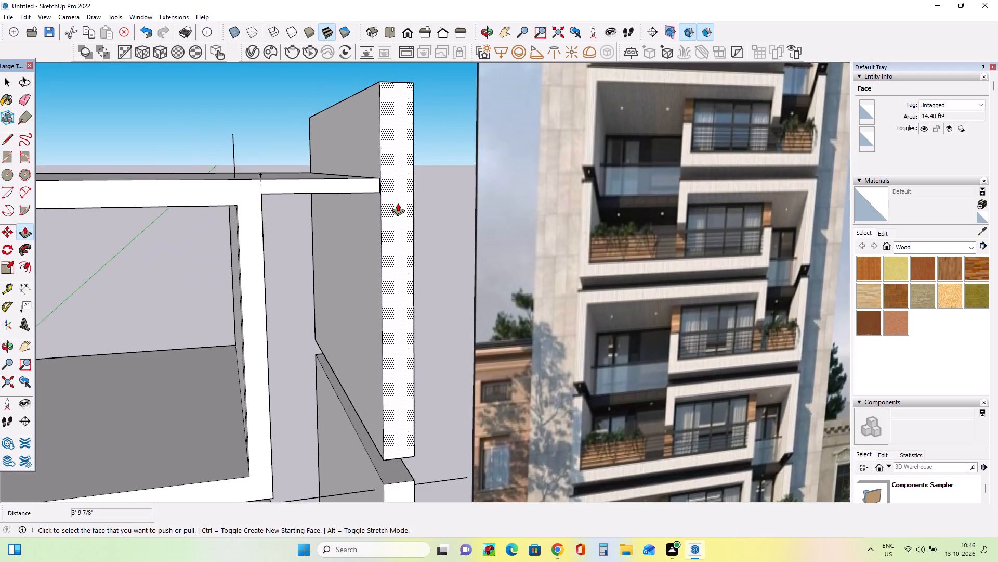
scroll(398, 203, "down", 7)
middle_click_drag(393, 214, 337, 230)
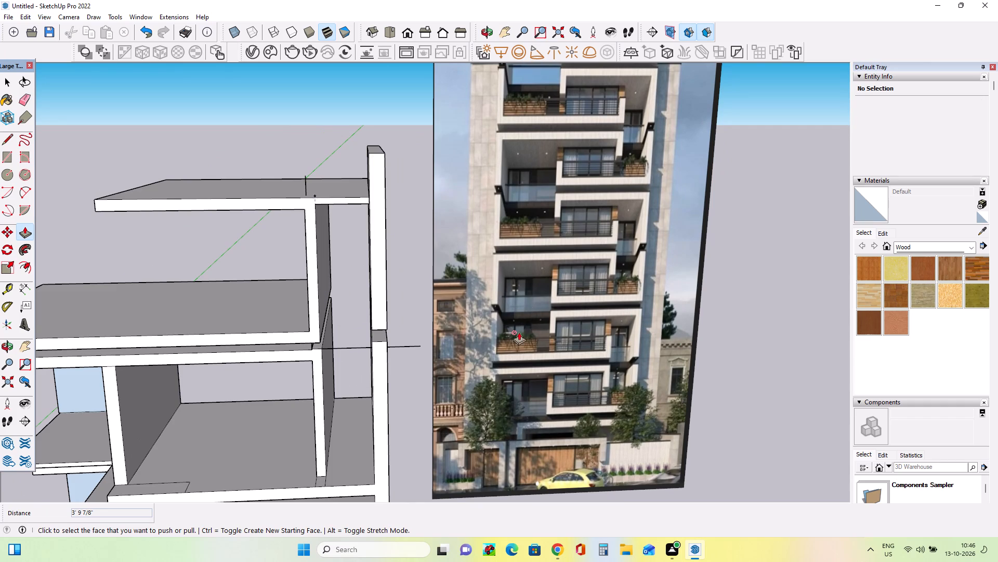
scroll(596, 329, "down", 4)
middle_click_drag(439, 285, 446, 263)
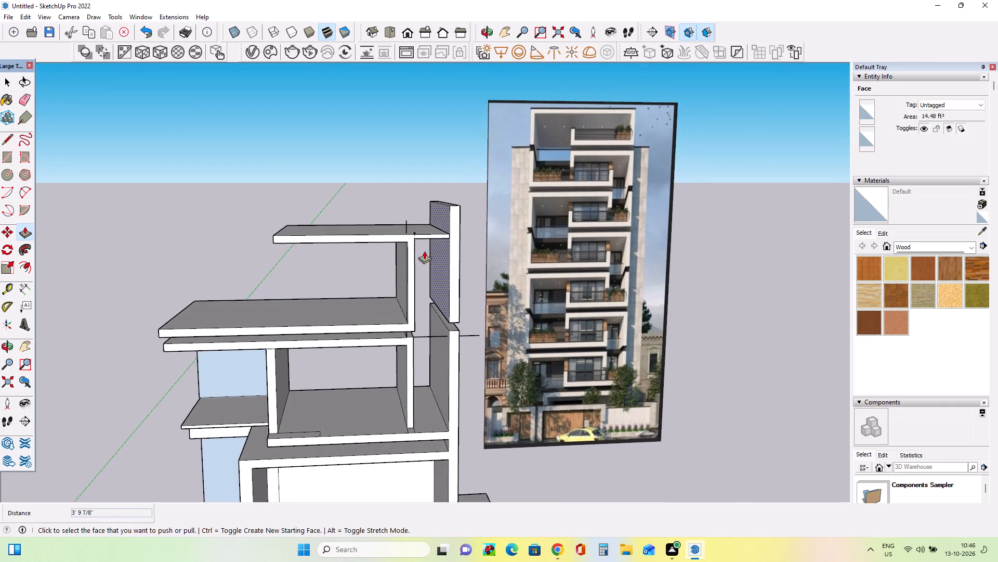
scroll(410, 245, "up", 6)
scroll(412, 246, "down", 3)
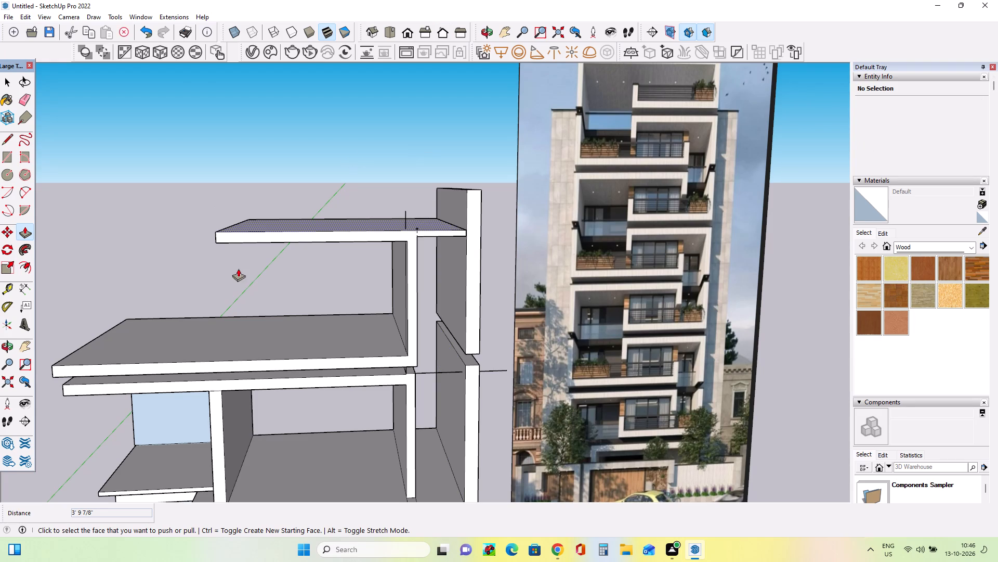
middle_click_drag(238, 269, 264, 229)
middle_click_drag(247, 340, 252, 362)
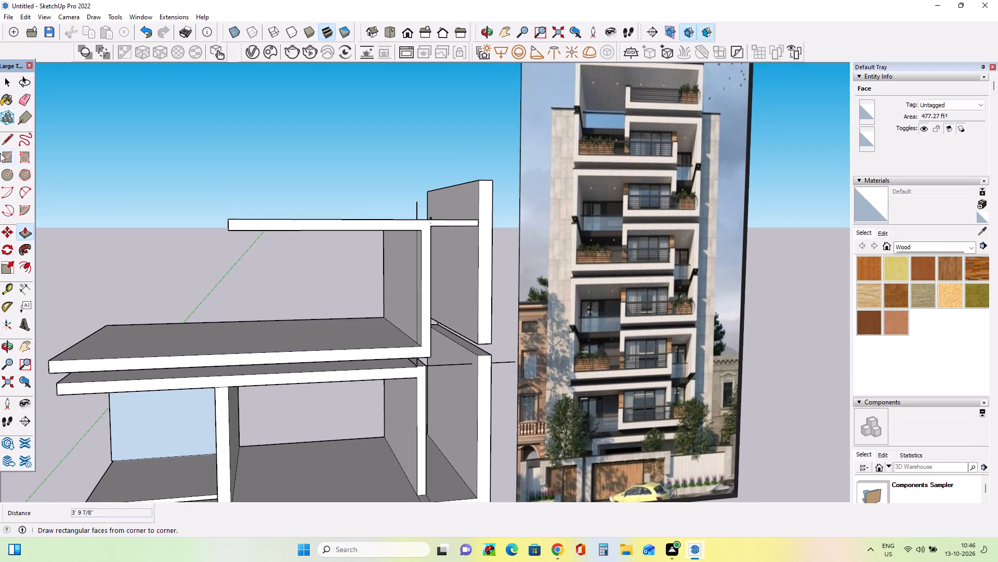
Draw a vertical line from the top corner of the lower floor's partition wall up past the top slab's free edge.
left_click(10, 139)
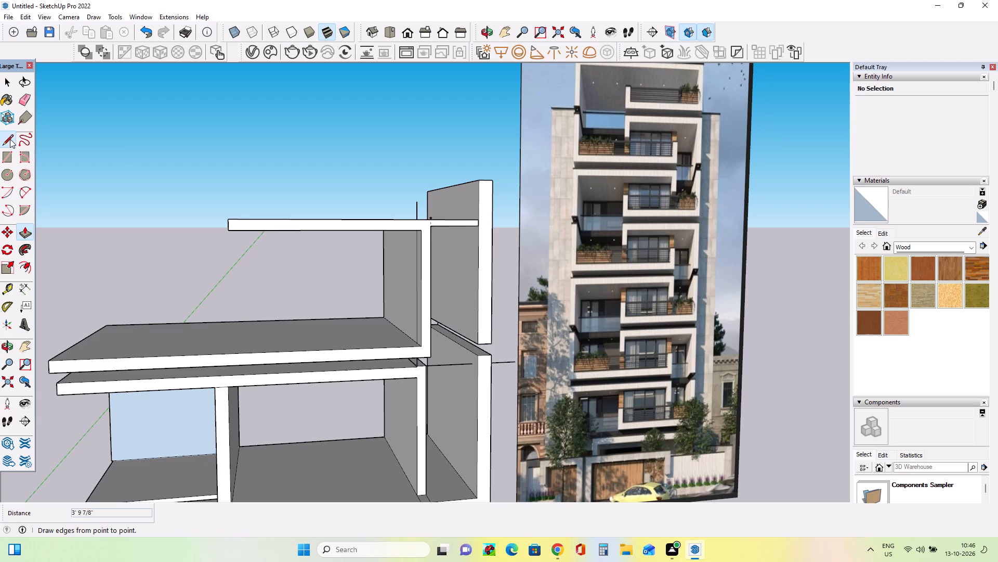
middle_click_drag(322, 331, 334, 294)
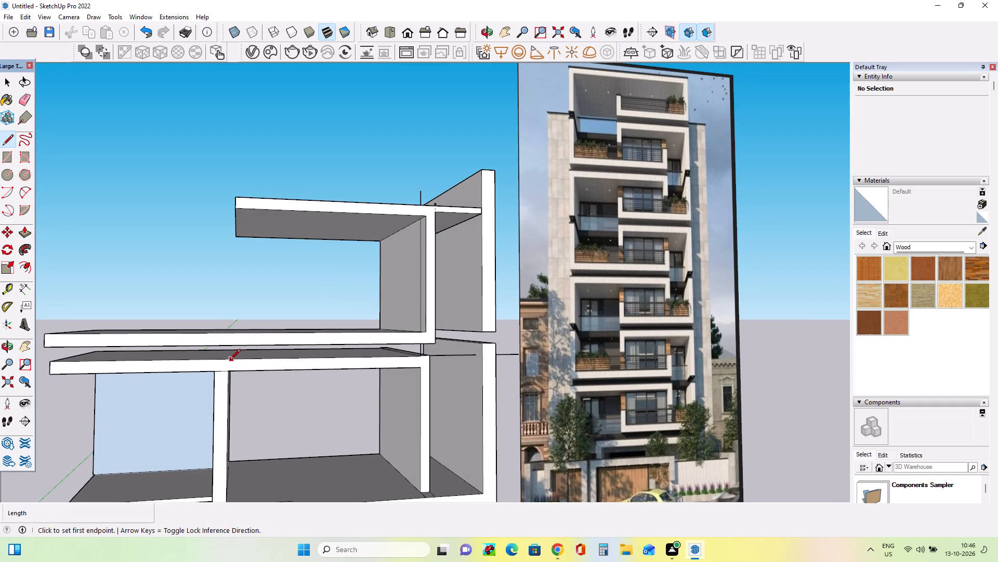
left_click_drag(226, 373, 227, 365)
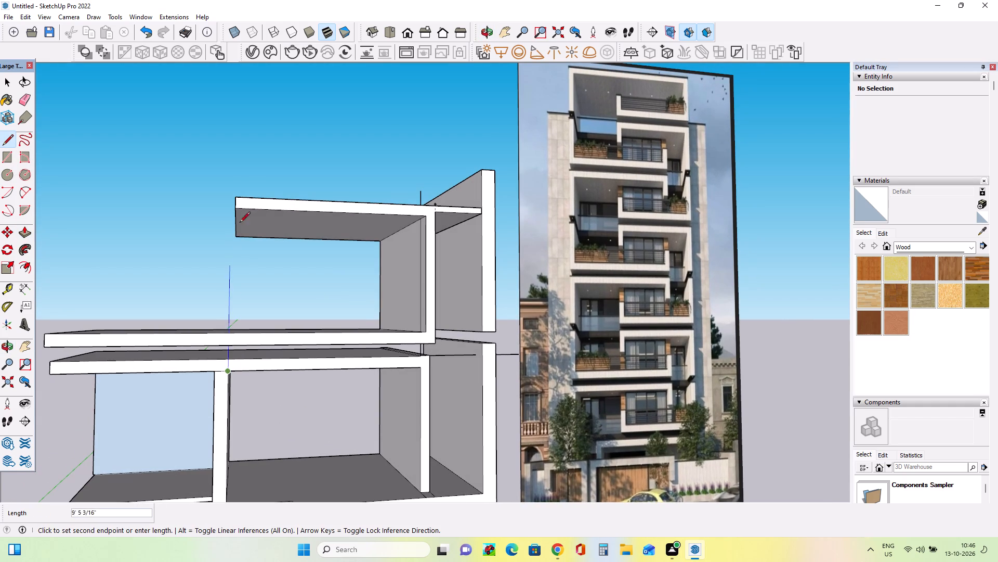
middle_click_drag(239, 187, 247, 352)
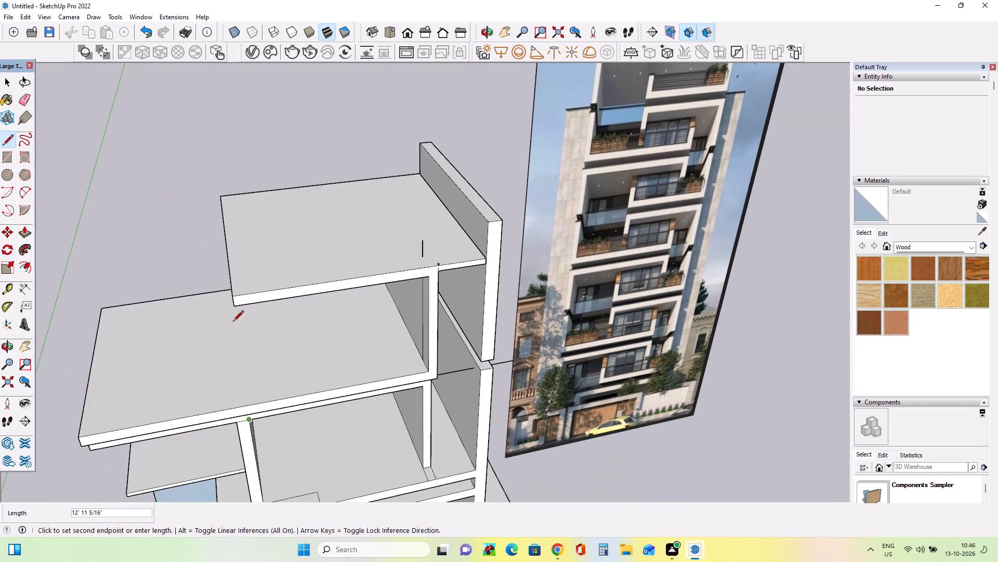
left_click(206, 194)
middle_click_drag(240, 348, 420, 238)
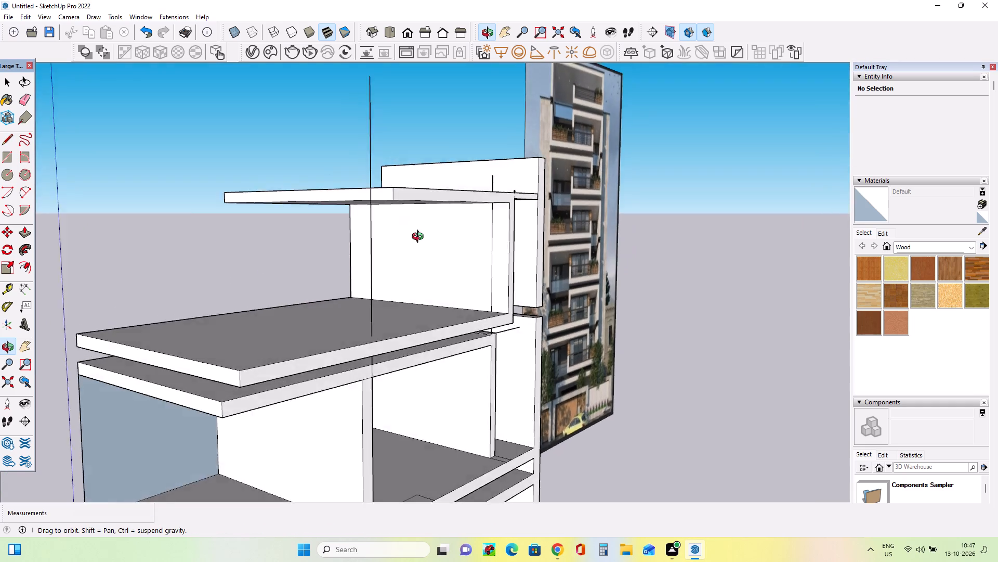
middle_click_drag(420, 238, 444, 272)
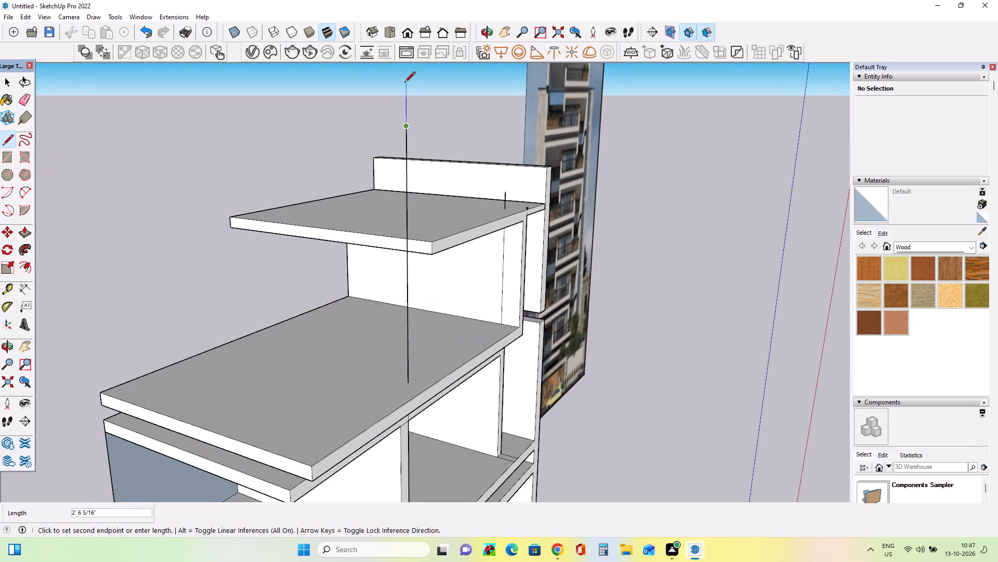
left_click(404, 83)
middle_click_drag(509, 312, 434, 316)
key("space")
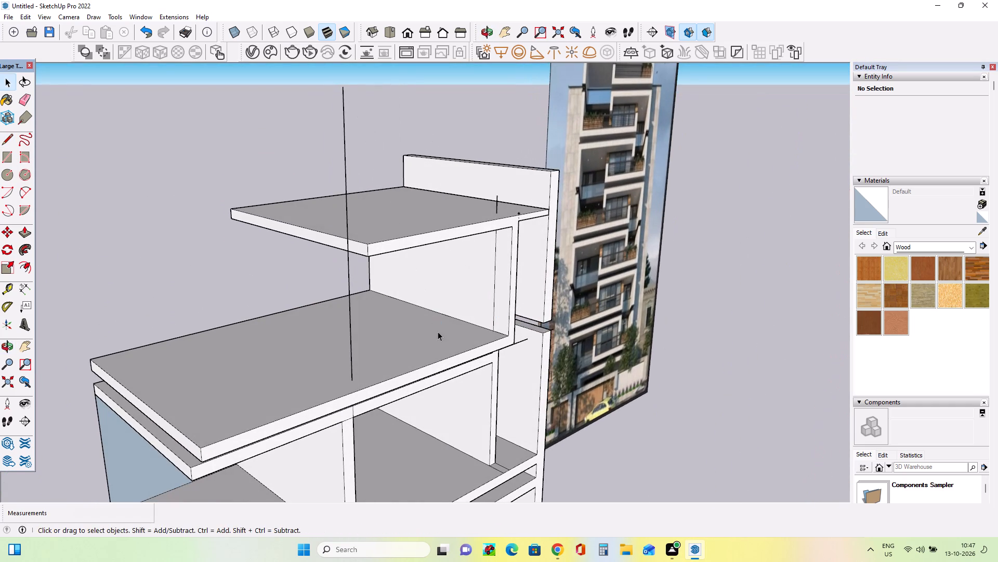
Examine the vertical line against the stacked slabs and partition, and compare the frame layout with the reference image.
middle_click_drag(438, 333, 576, 349)
middle_click_drag(549, 376, 415, 325)
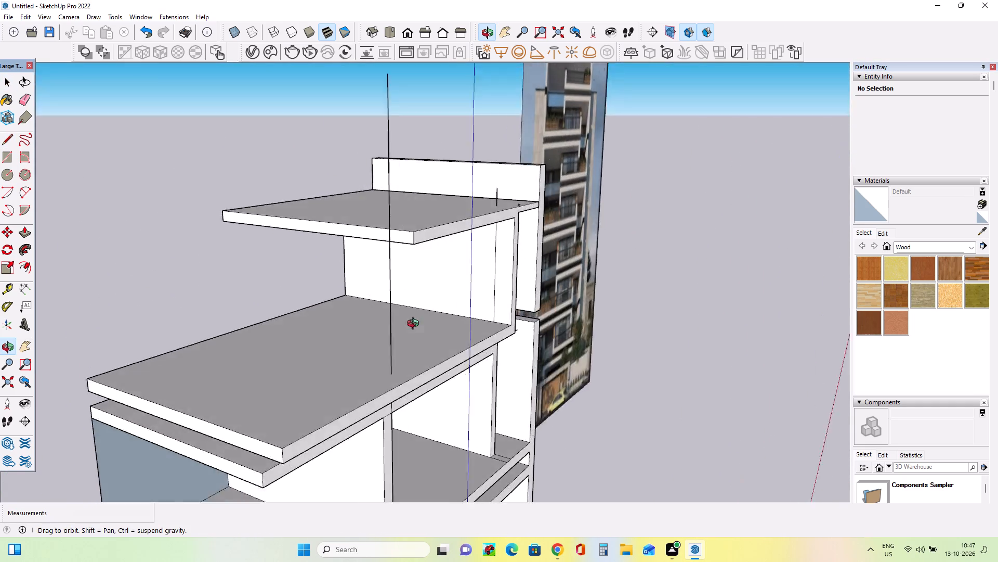
middle_click_drag(415, 325, 363, 321)
middle_click_drag(332, 350, 305, 339)
scroll(283, 396, "up", 6)
middle_click_drag(283, 395, 351, 356)
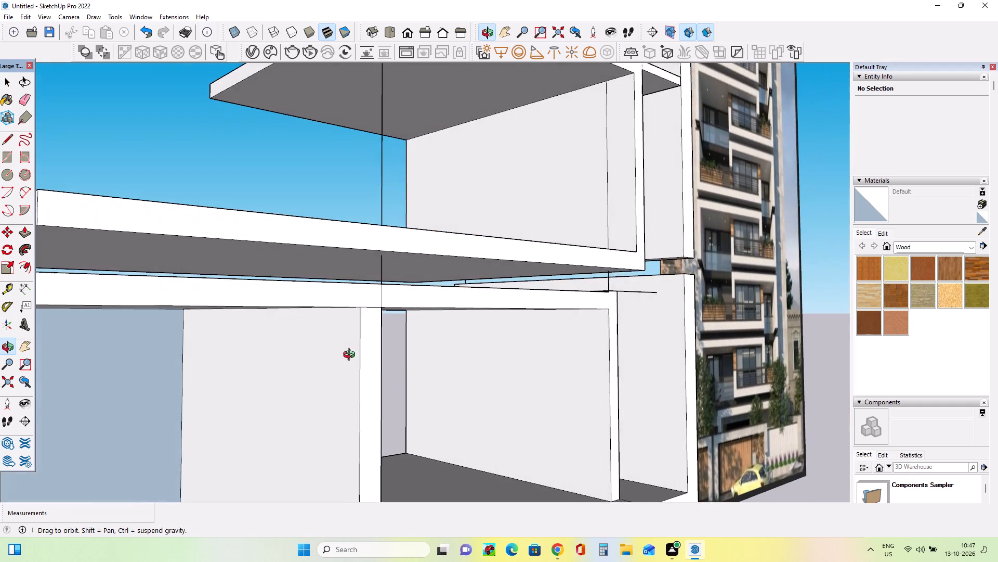
middle_click_drag(351, 356, 278, 357)
scroll(309, 346, "down", 6)
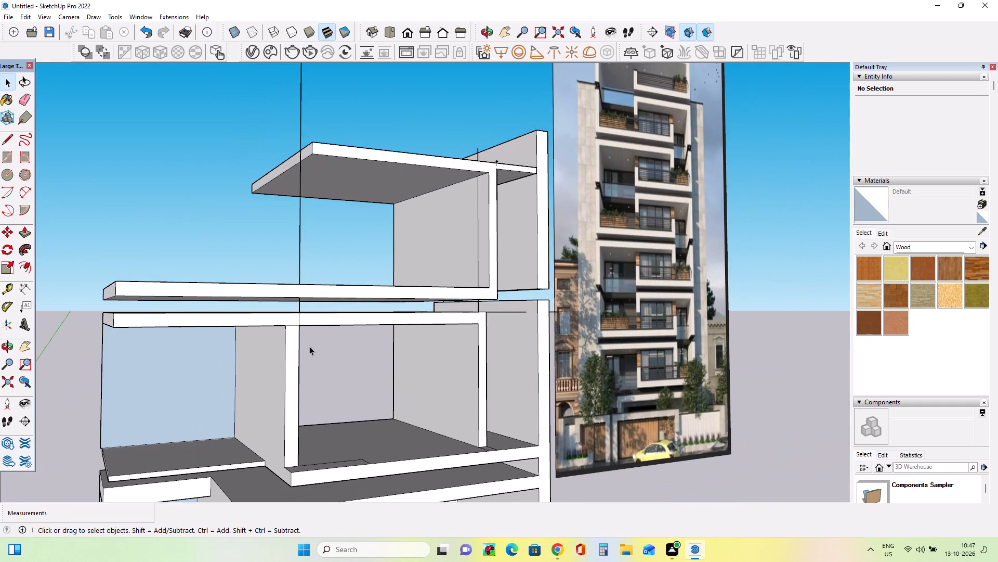
scroll(309, 346, "down", 3)
middle_click_drag(351, 383, 264, 387)
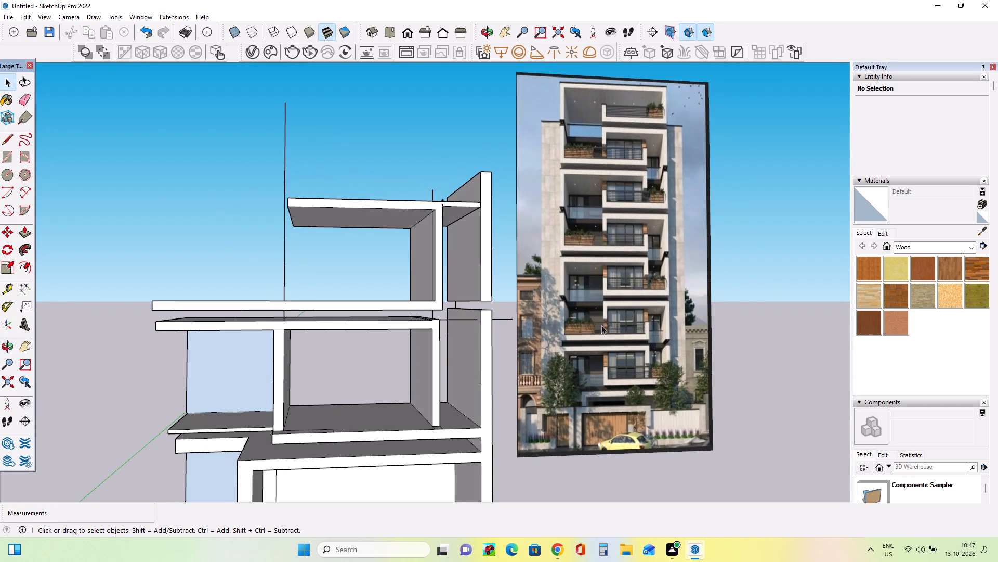
scroll(601, 325, "up", 5)
scroll(656, 320, "down", 3)
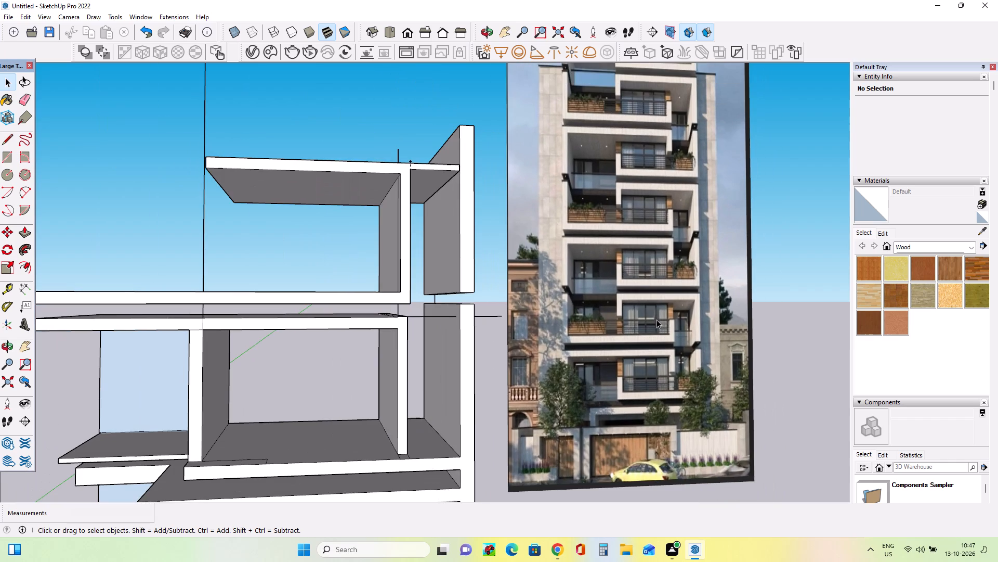
scroll(668, 316, "down", 4)
middle_click_drag(383, 339, 408, 345)
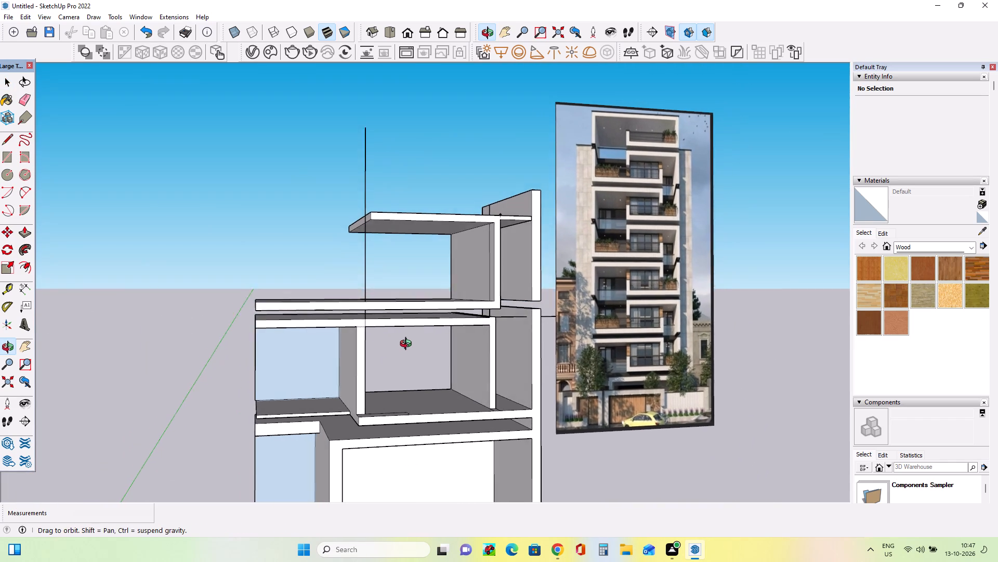
middle_click_drag(408, 345, 410, 347)
scroll(279, 362, "up", 2)
middle_click_drag(282, 362, 320, 362)
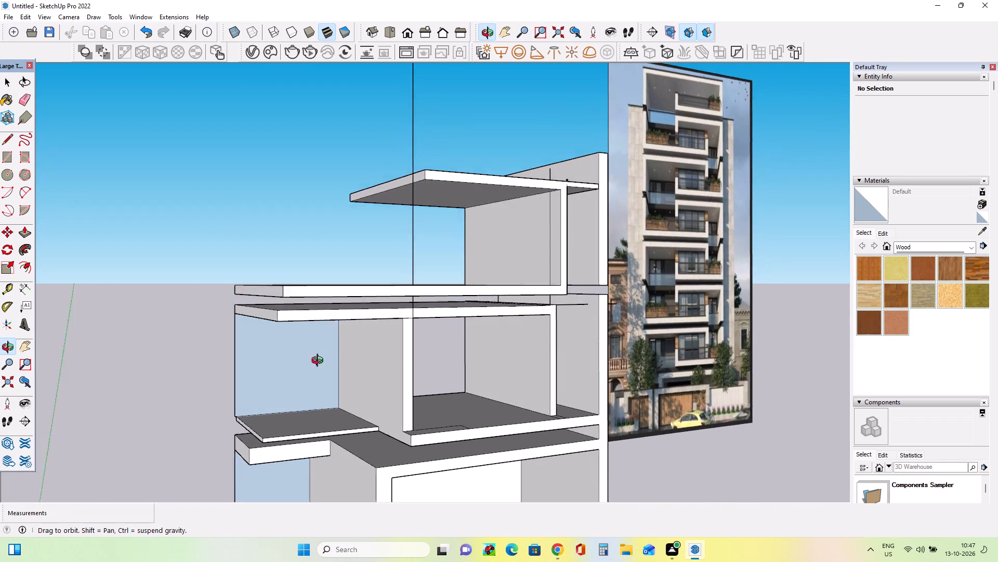
middle_click_drag(320, 362, 234, 365)
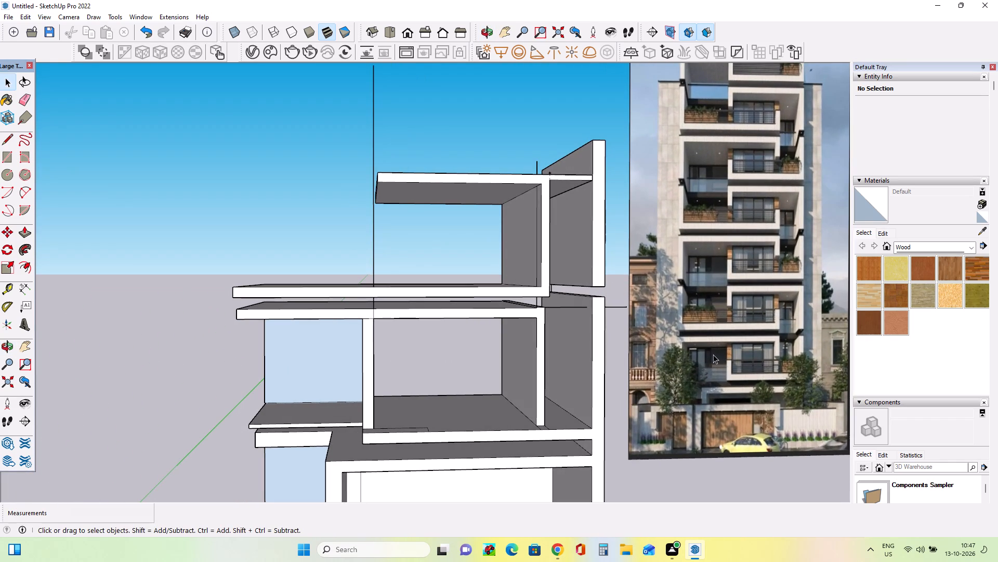
middle_click_drag(378, 280, 541, 404)
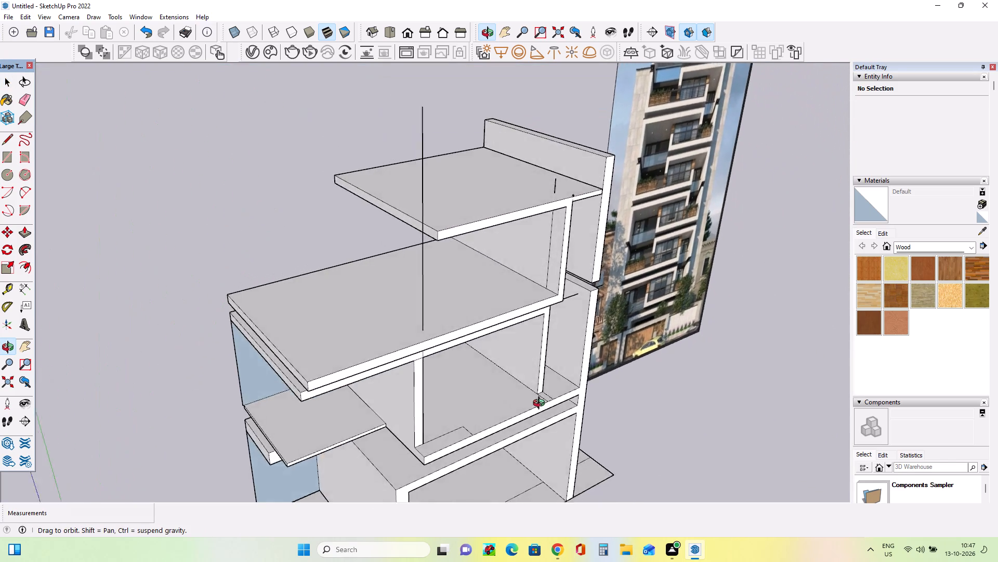
middle_click_drag(541, 404, 593, 404)
middle_click_drag(470, 249, 388, 269)
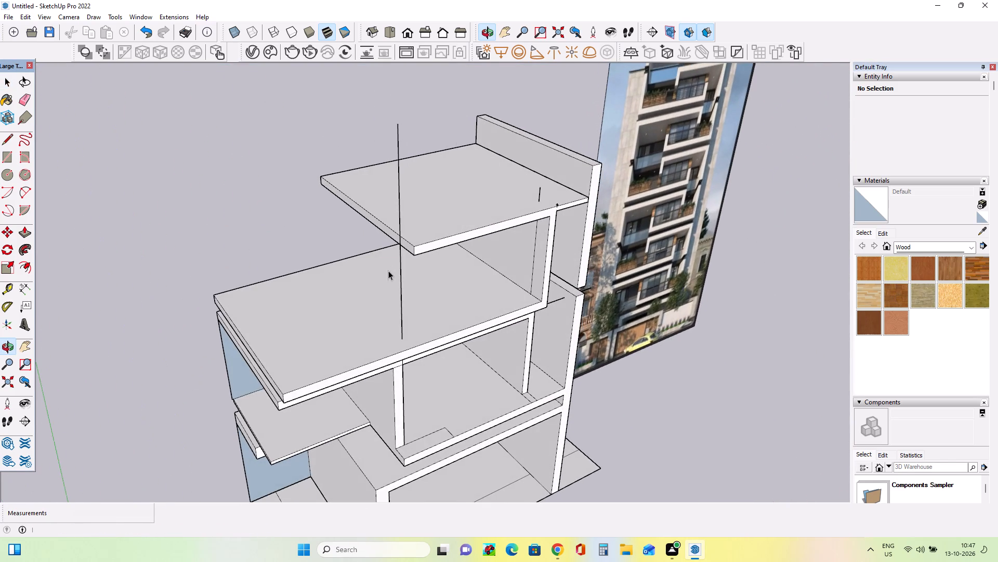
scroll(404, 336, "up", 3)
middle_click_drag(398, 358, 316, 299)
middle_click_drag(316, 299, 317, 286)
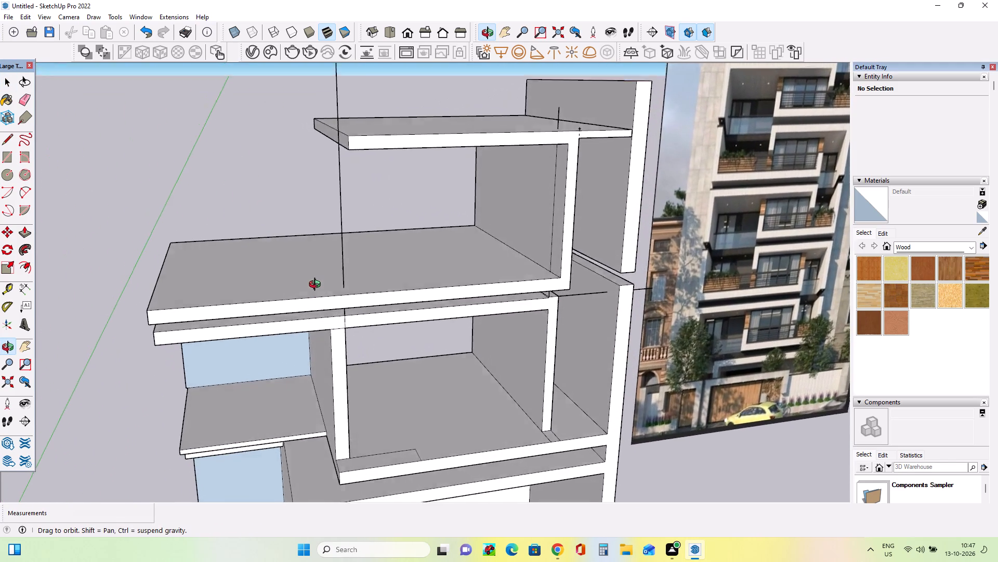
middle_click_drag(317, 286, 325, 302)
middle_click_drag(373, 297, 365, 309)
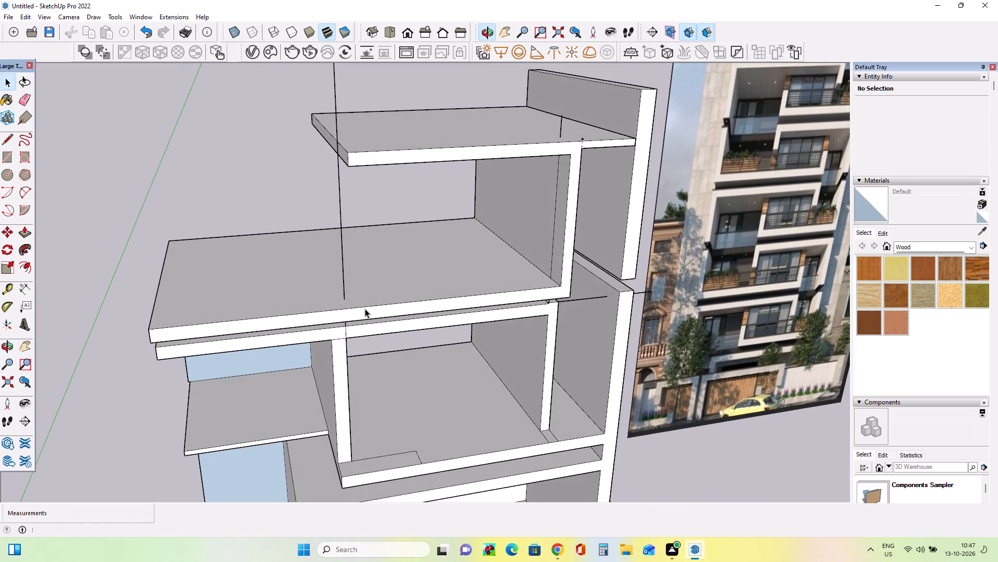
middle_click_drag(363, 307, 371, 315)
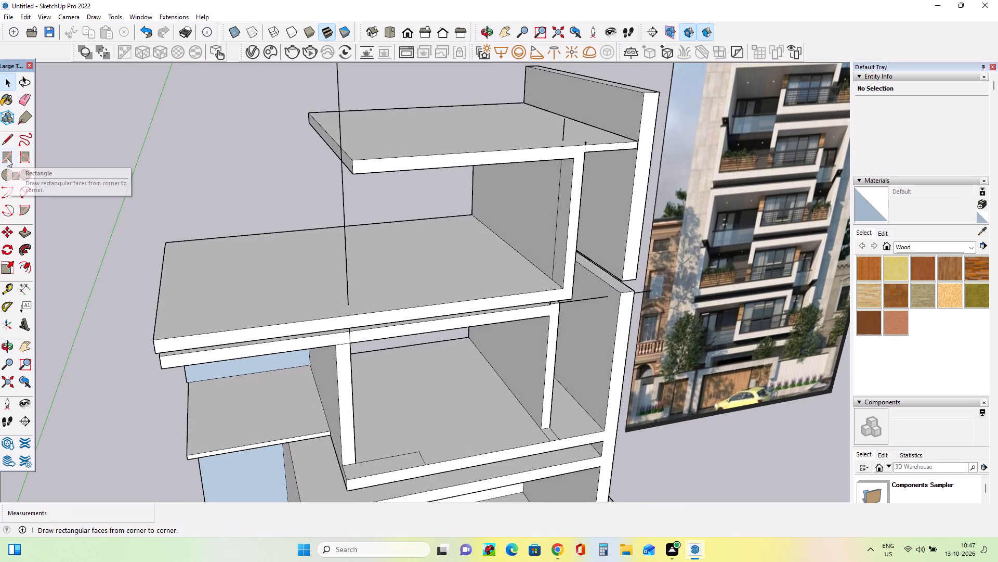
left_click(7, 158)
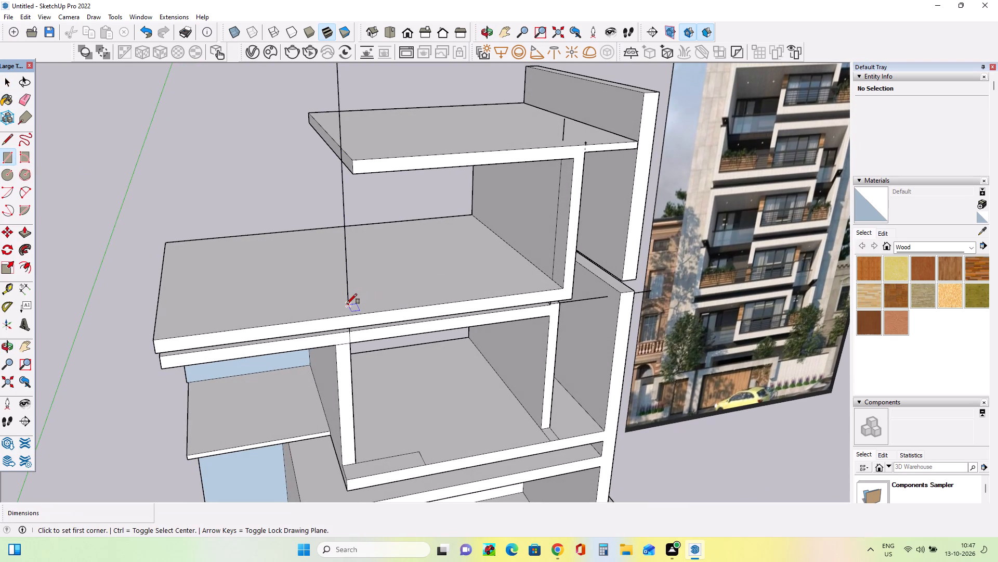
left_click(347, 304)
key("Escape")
Draw a second vertical line, about 16' 3 1/2" long, upward from the other top corner of the lower floor's partition wall.
left_click(10, 136)
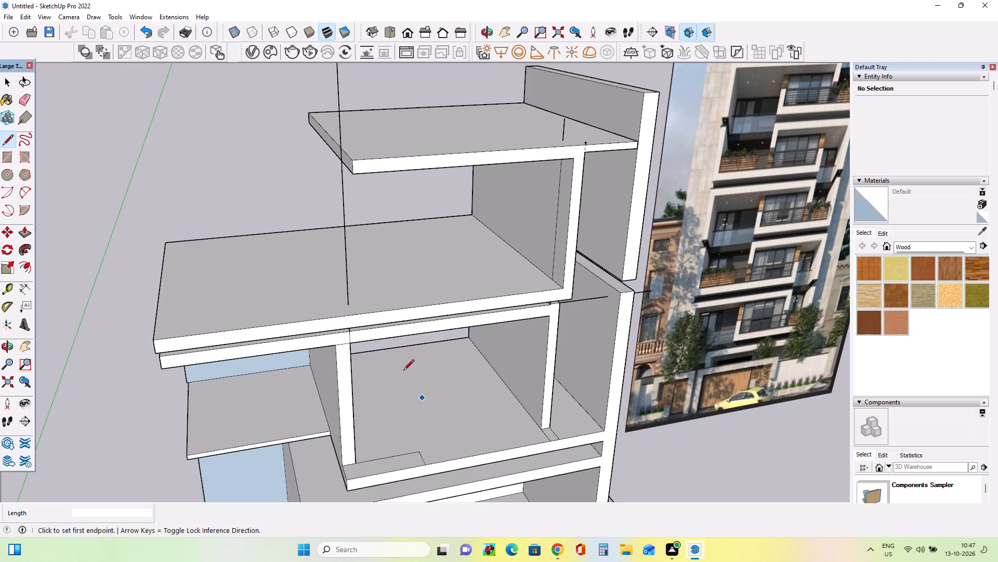
left_click(337, 347)
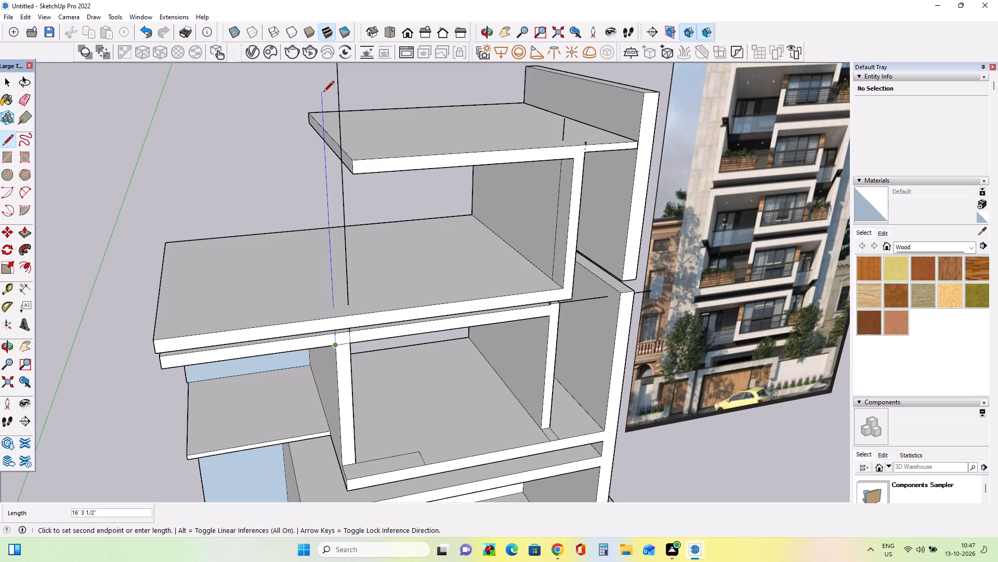
left_click(323, 93)
middle_click_drag(417, 361, 512, 400)
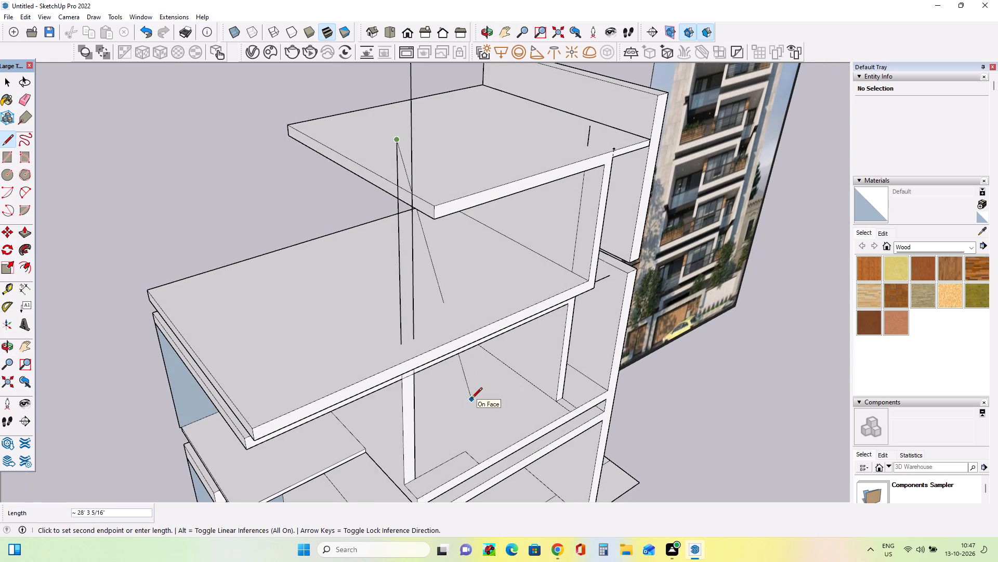
key("space")
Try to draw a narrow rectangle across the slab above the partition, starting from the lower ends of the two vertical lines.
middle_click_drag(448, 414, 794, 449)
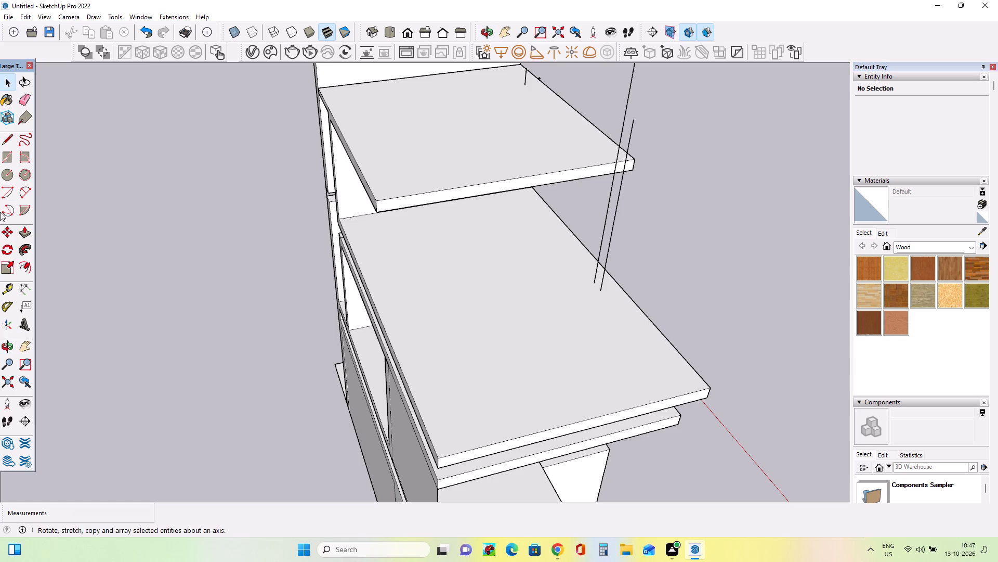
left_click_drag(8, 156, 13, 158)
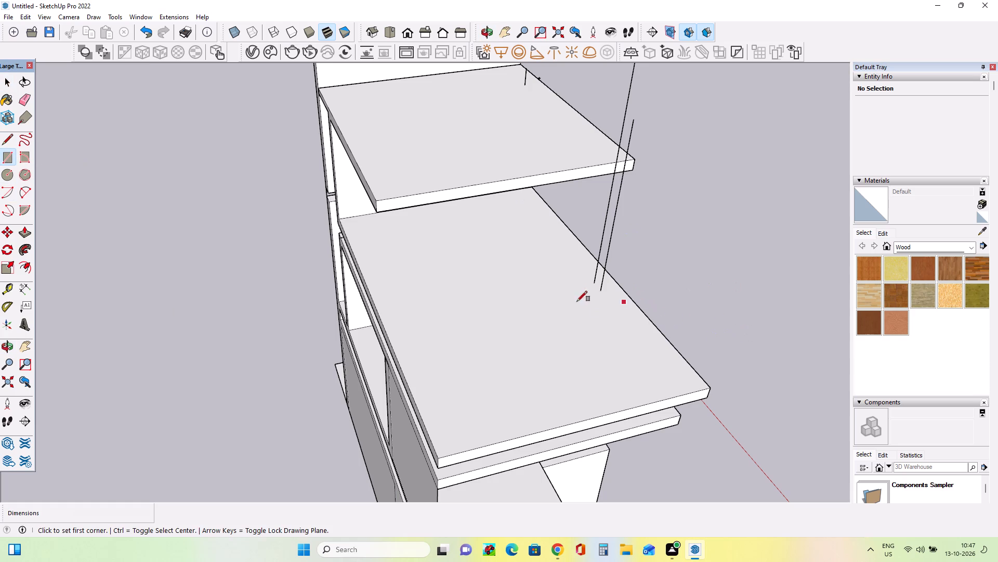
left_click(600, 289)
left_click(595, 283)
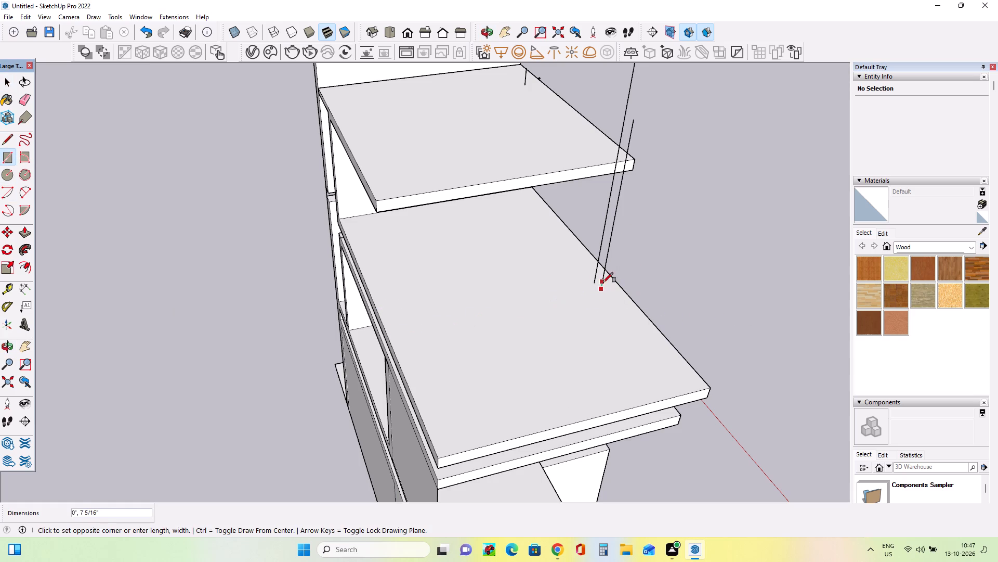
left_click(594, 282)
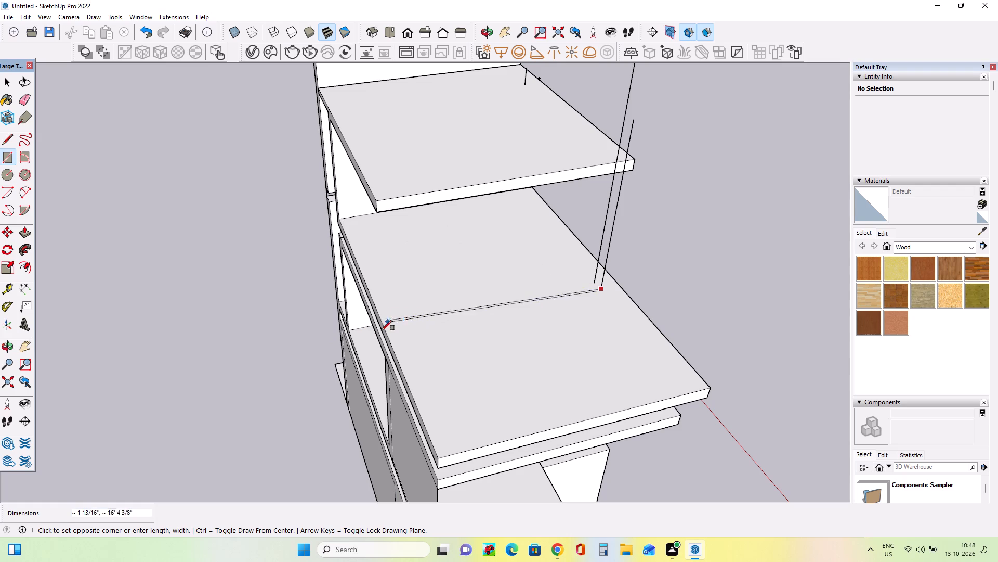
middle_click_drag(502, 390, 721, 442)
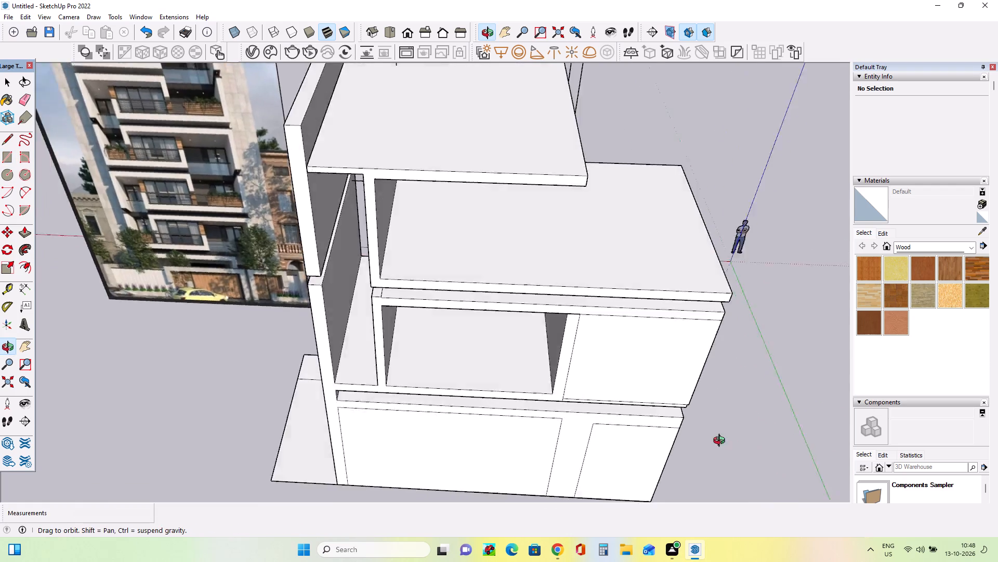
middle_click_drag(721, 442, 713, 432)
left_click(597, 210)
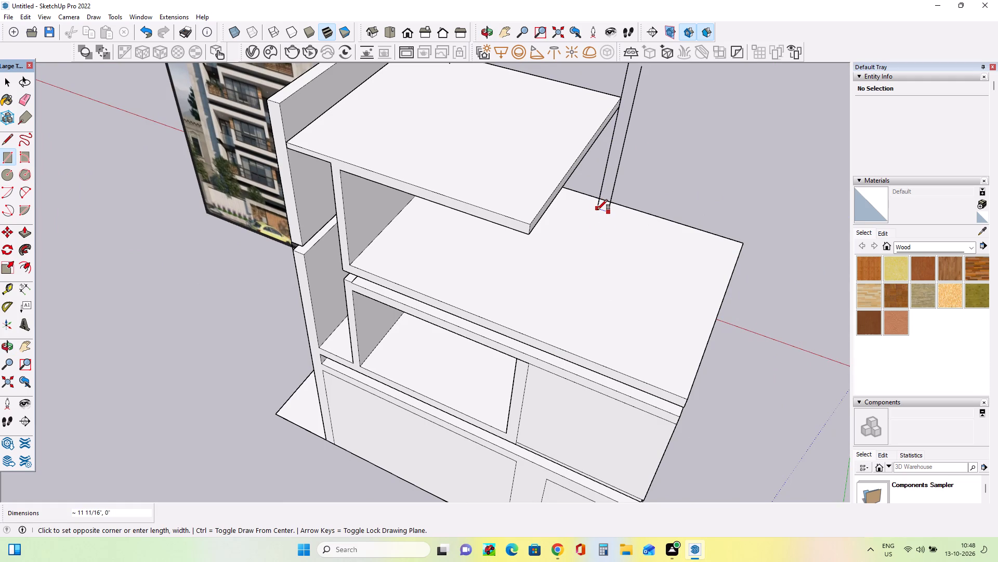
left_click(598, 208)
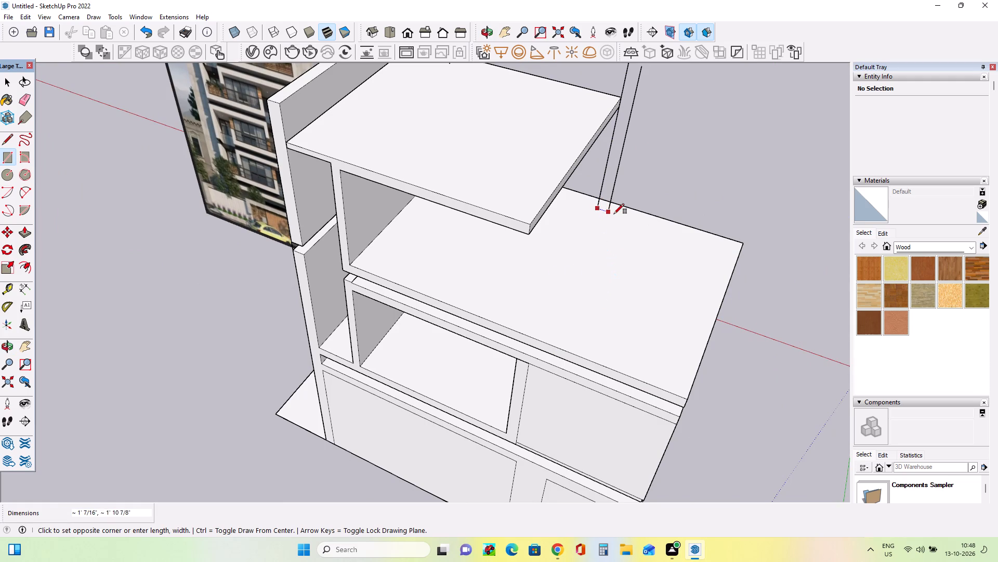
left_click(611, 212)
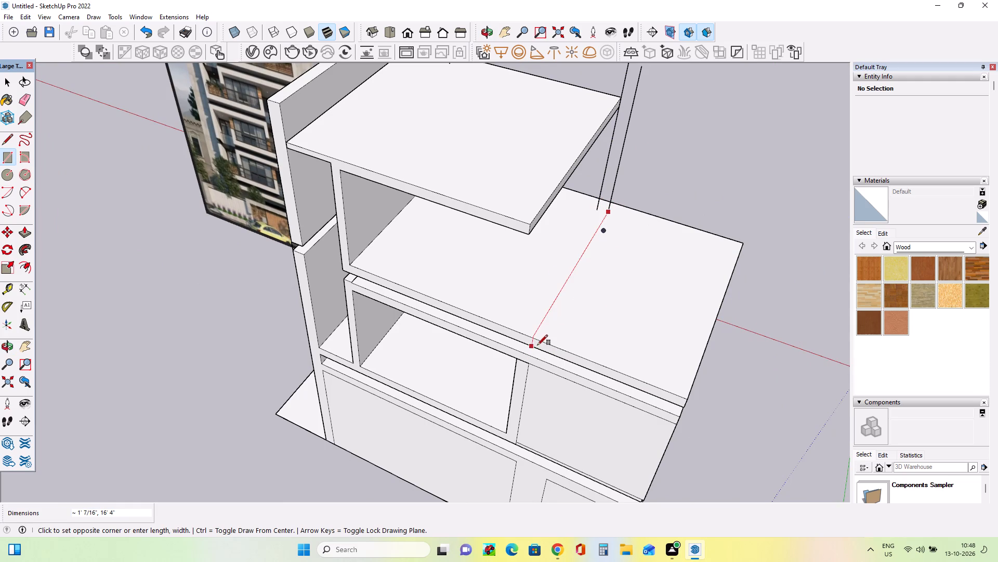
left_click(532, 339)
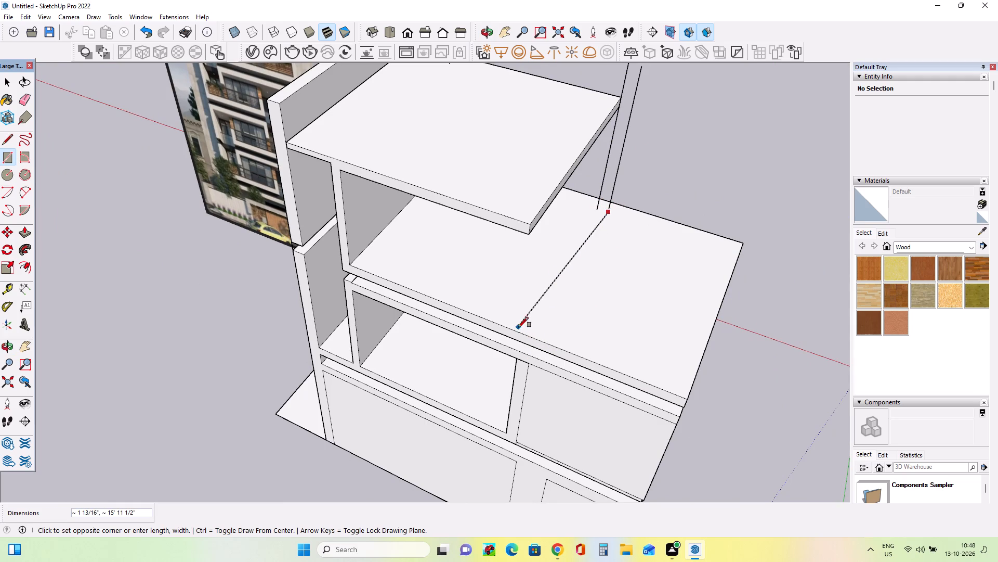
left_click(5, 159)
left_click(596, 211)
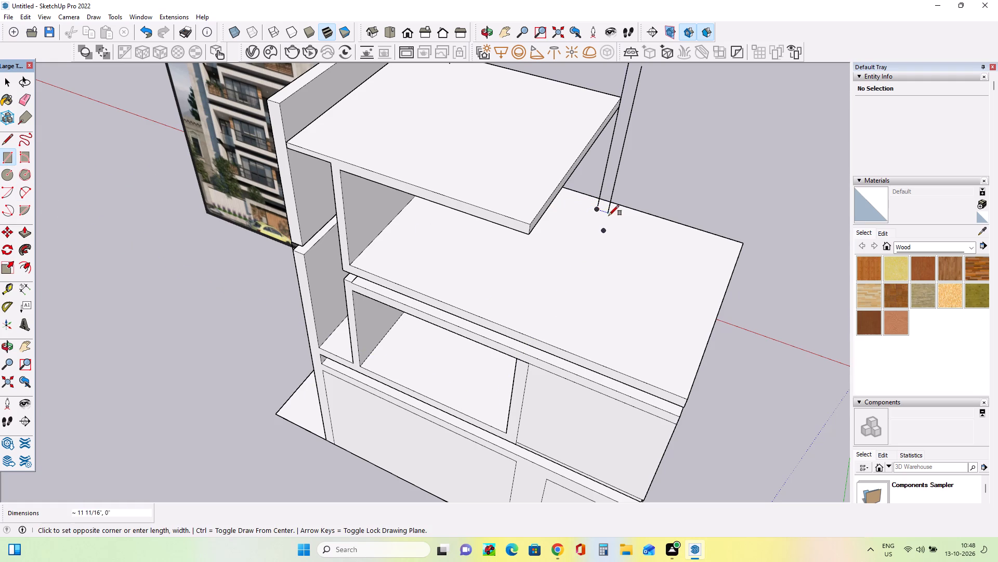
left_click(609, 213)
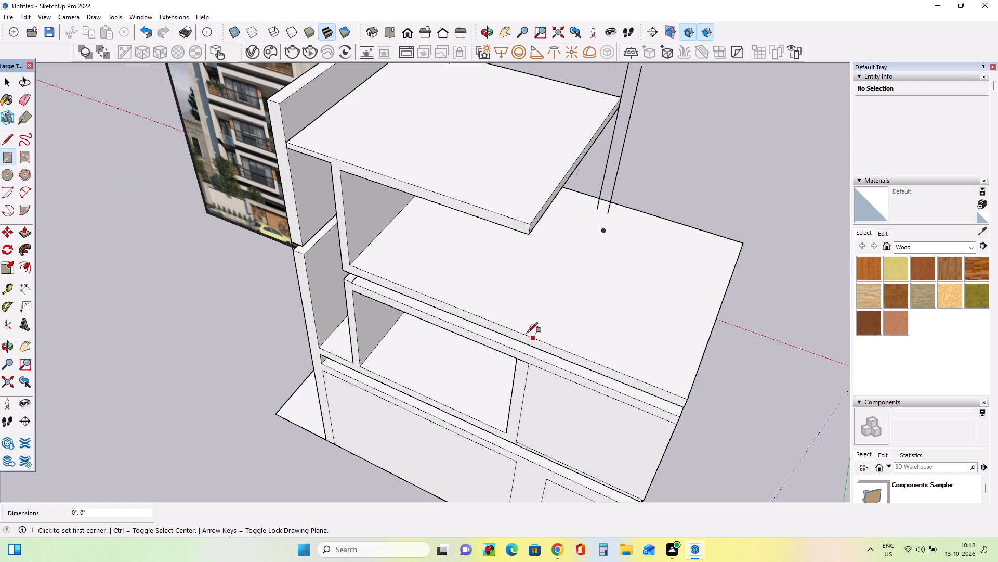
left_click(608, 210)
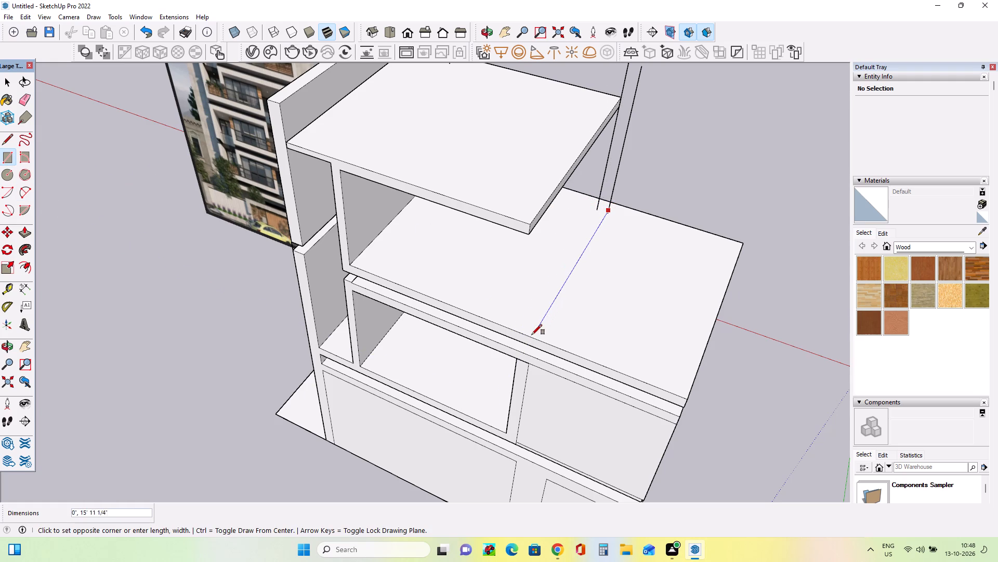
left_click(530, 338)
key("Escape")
Draw a line across the slab between the foot of one vertical line and the slab's opposite long edge, bridging the small gap.
left_click(7, 138)
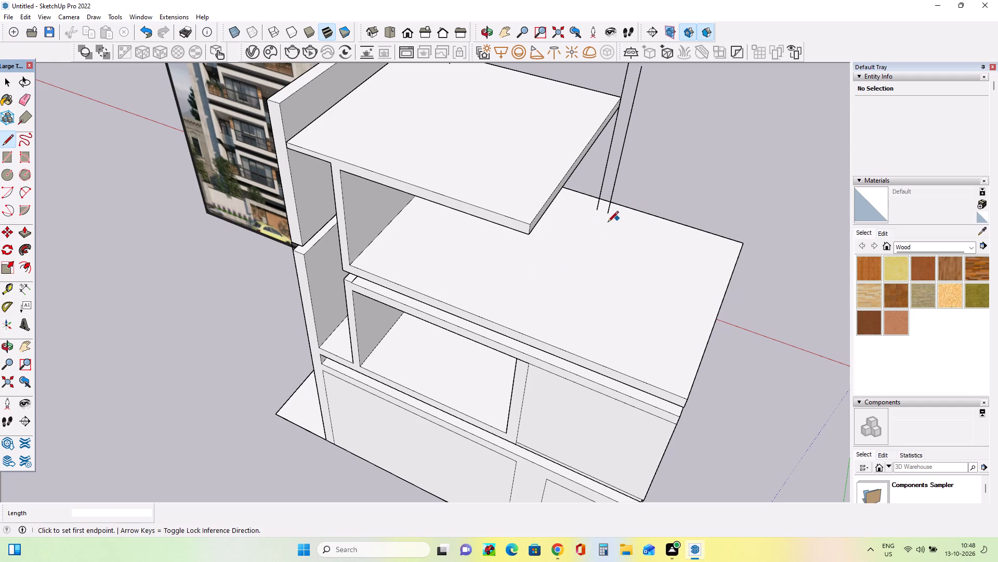
left_click(607, 215)
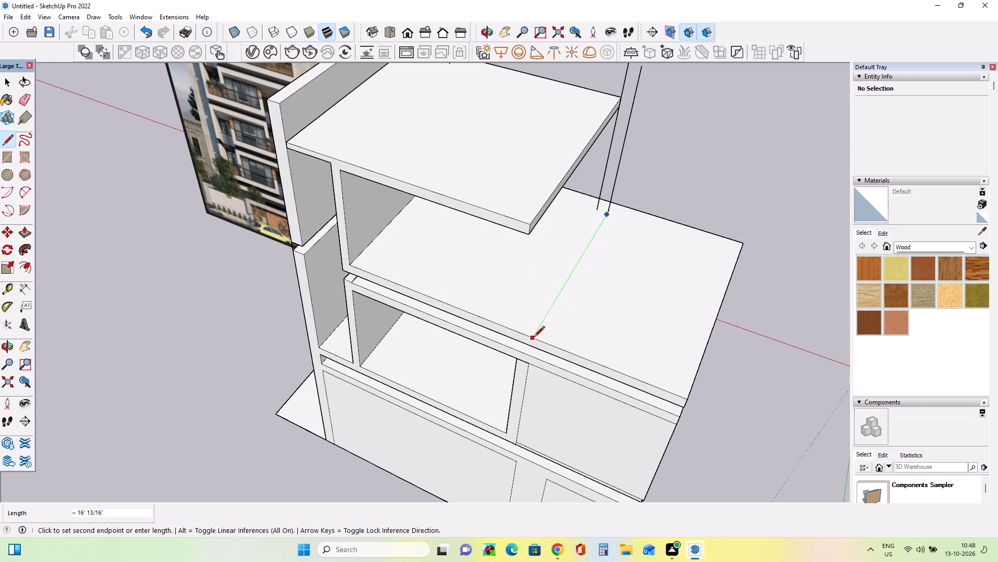
left_click(534, 338)
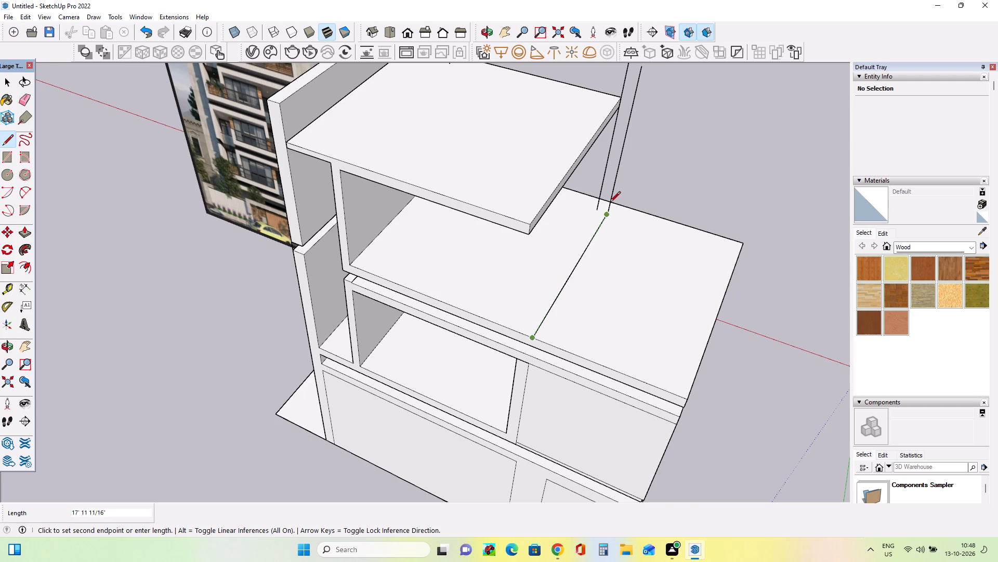
scroll(609, 210, "up", 6)
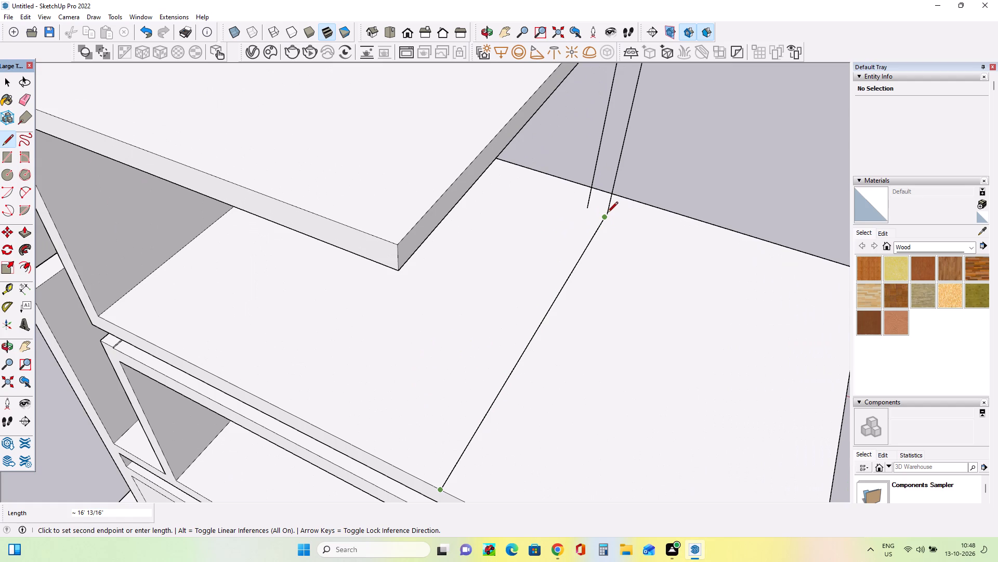
left_click(608, 213)
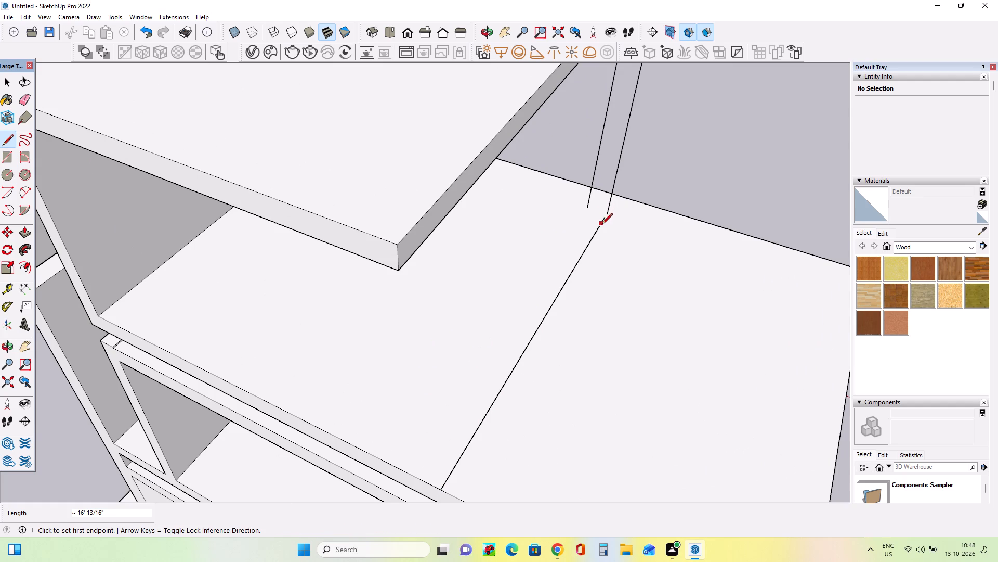
scroll(606, 218, "up", 6)
left_click(606, 217)
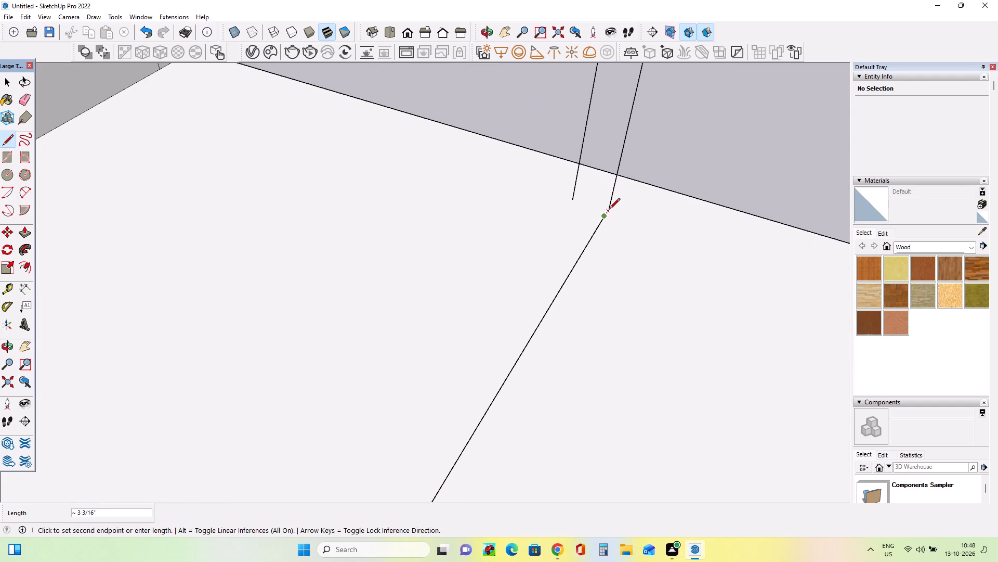
left_click(609, 209)
Join the feet of the two vertical lines and draw a parallel 16' 4" line to the opposite edge, closing a narrow wall strip.
left_click(610, 212)
left_click(571, 197)
scroll(603, 220, "down", 8)
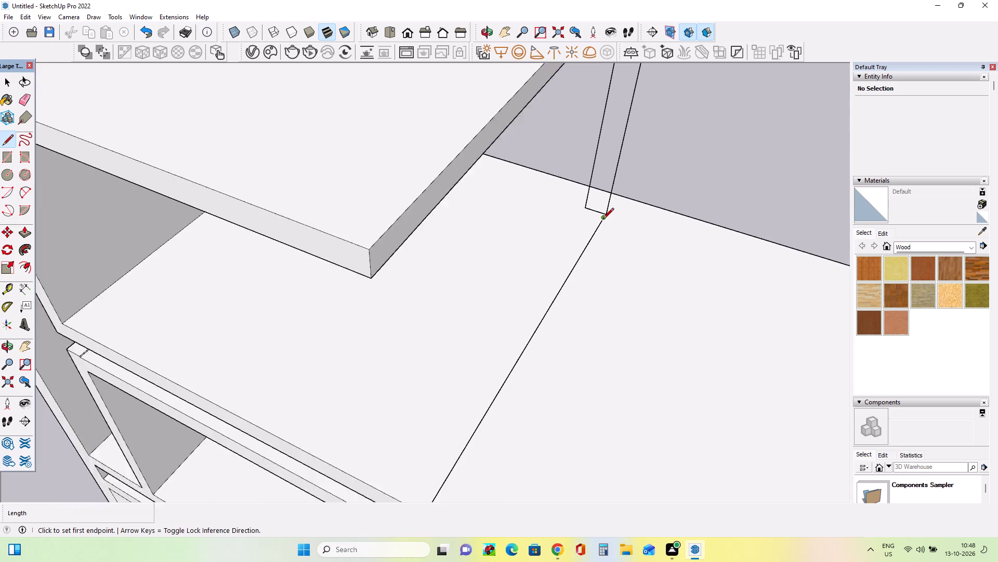
scroll(603, 220, "down", 1)
left_click(591, 209)
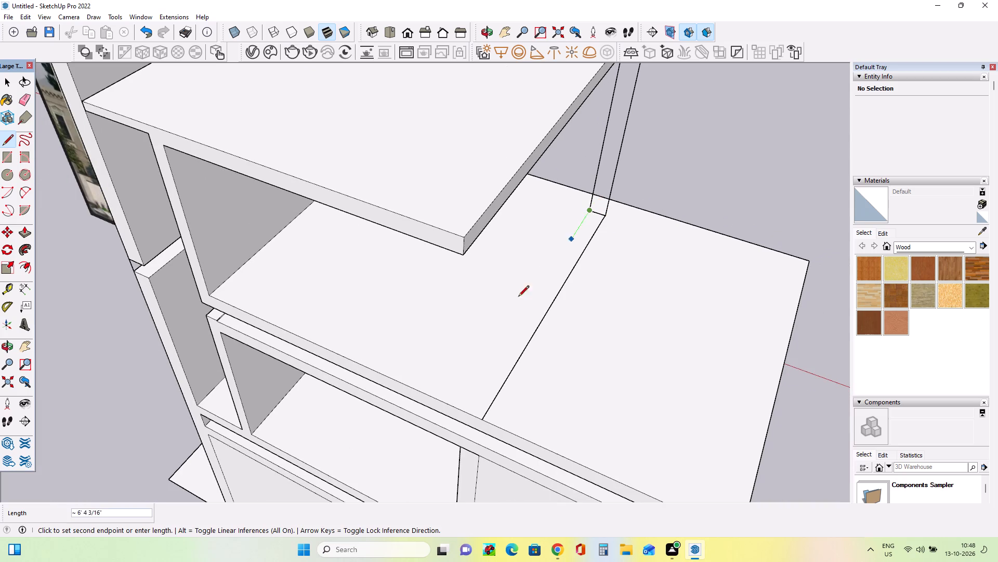
left_click(461, 409)
scroll(492, 426, "up", 2)
scroll(492, 426, "down", 3)
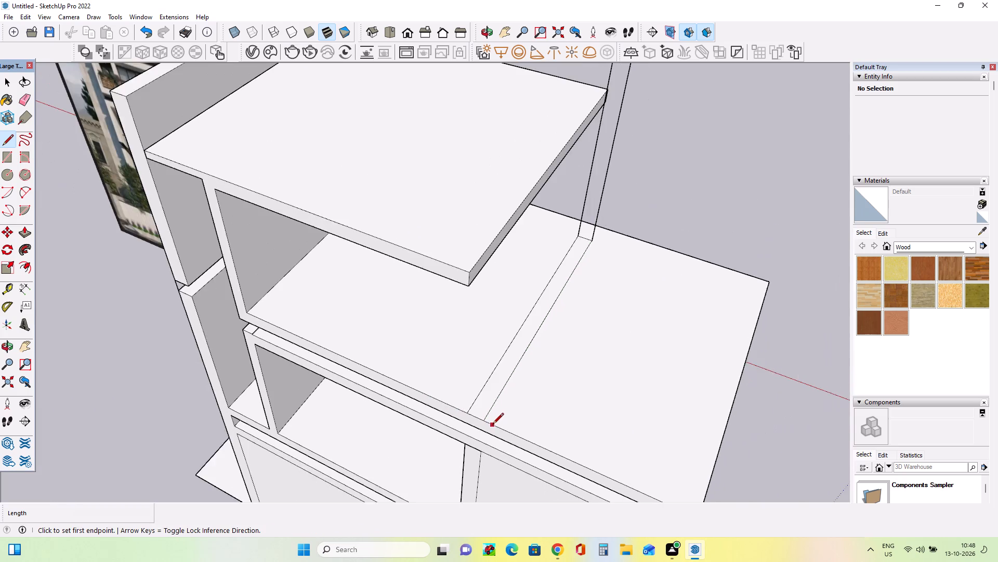
Push/Pull the narrow wall strip on the projecting slab up about 9' 9 15/16" to the upper slab's level.
scroll(493, 425, "down", 4)
middle_click_drag(560, 431, 322, 320)
middle_click(315, 325)
middle_click_drag(520, 339, 185, 359)
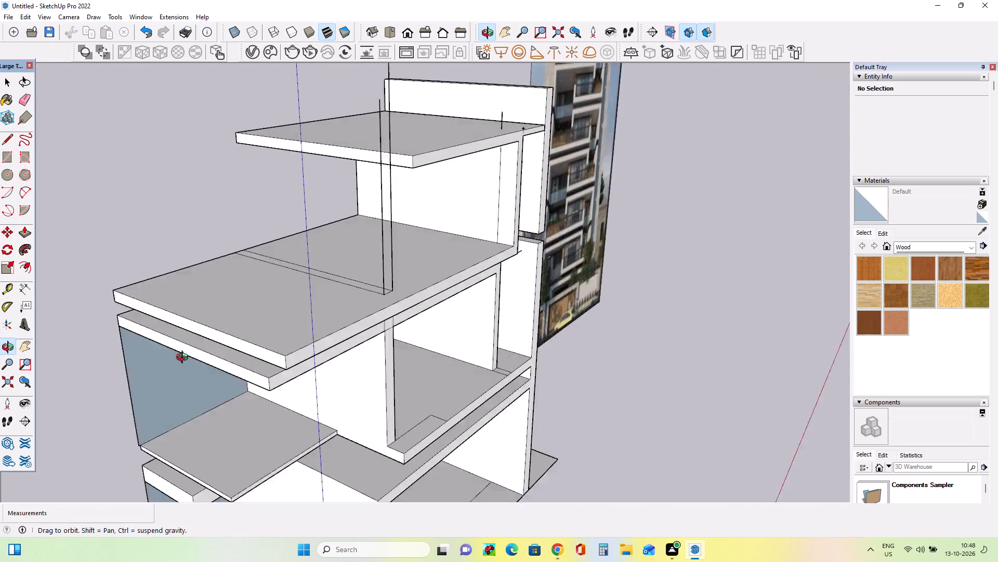
middle_click_drag(185, 359, 143, 362)
middle_click_drag(377, 287, 347, 341)
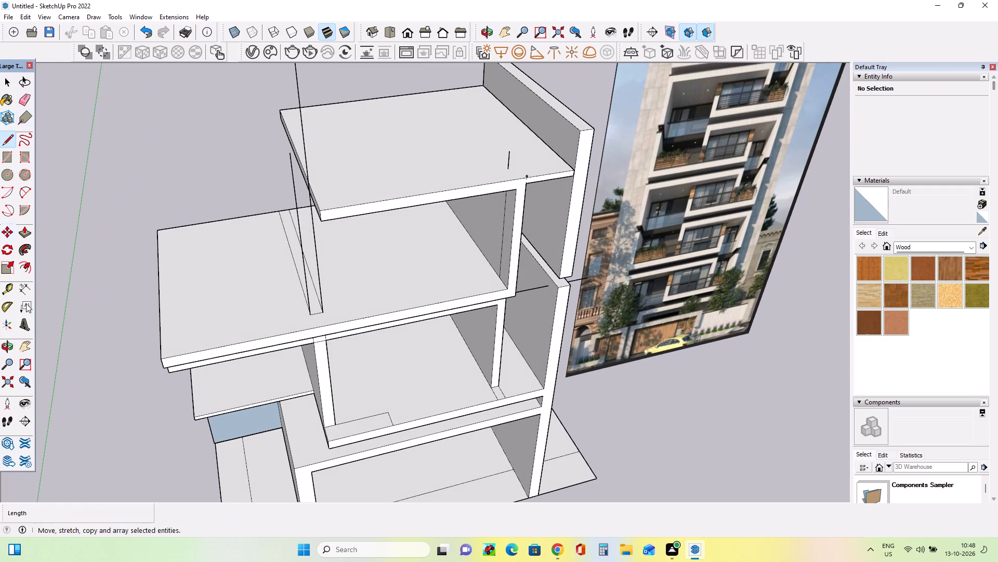
left_click(27, 230)
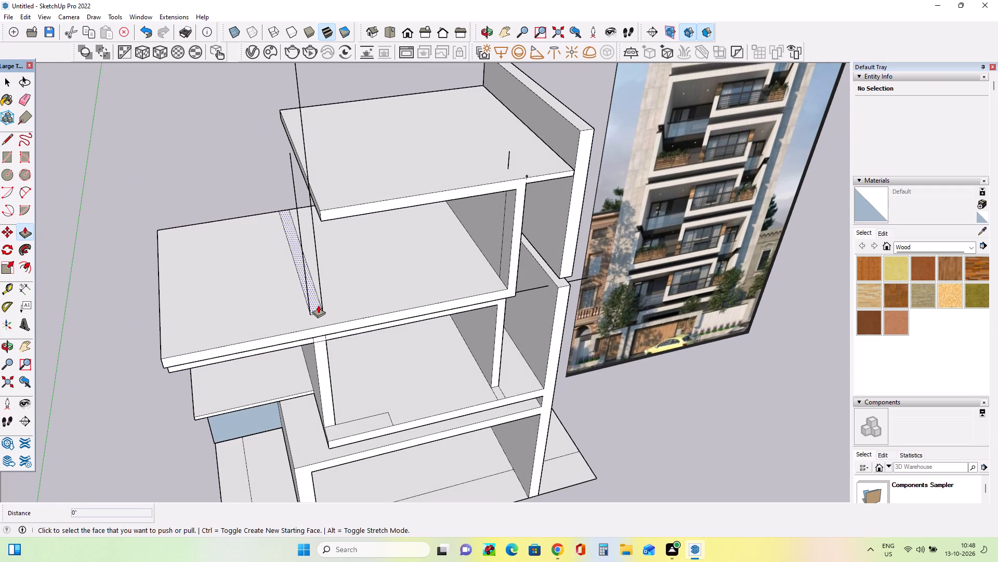
left_click(320, 302)
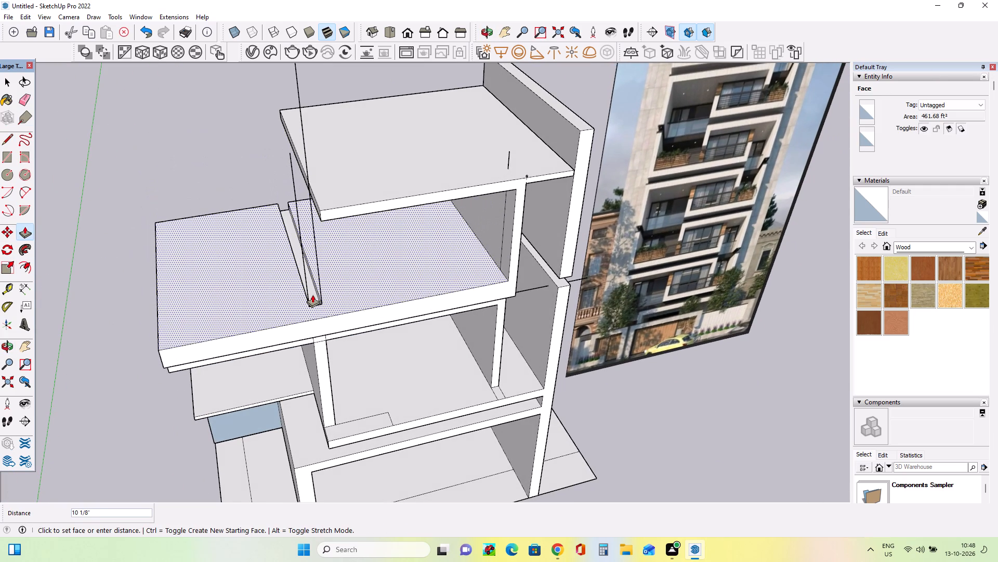
key("Escape")
left_click(311, 288)
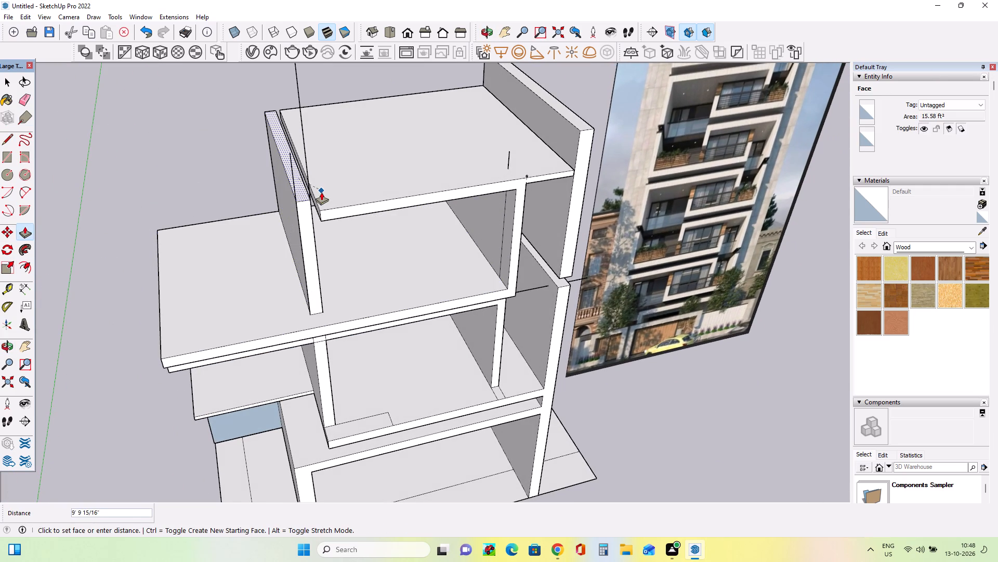
left_click(321, 192)
Draw a line about 9" long across the foot of the upper frame's opposite wall, separating its front face from the floor slab's edge.
middle_click_drag(364, 224, 317, 159)
scroll(290, 159, "up", 3)
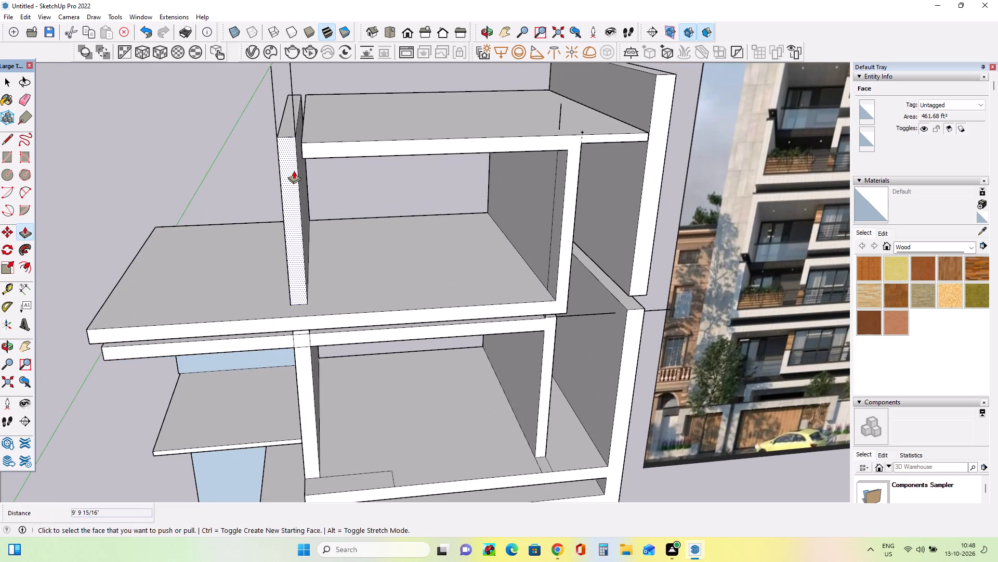
middle_click_drag(295, 171, 366, 193)
middle_click(366, 193)
middle_click_drag(621, 283, 613, 266)
middle_click_drag(543, 289, 504, 289)
scroll(558, 316, "up", 3)
middle_click_drag(563, 316, 579, 326)
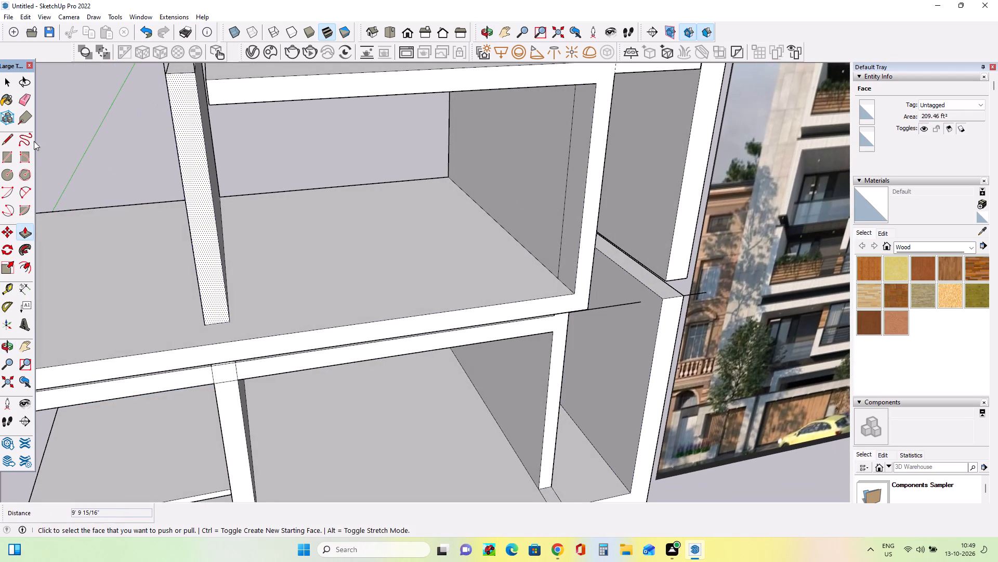
left_click(9, 138)
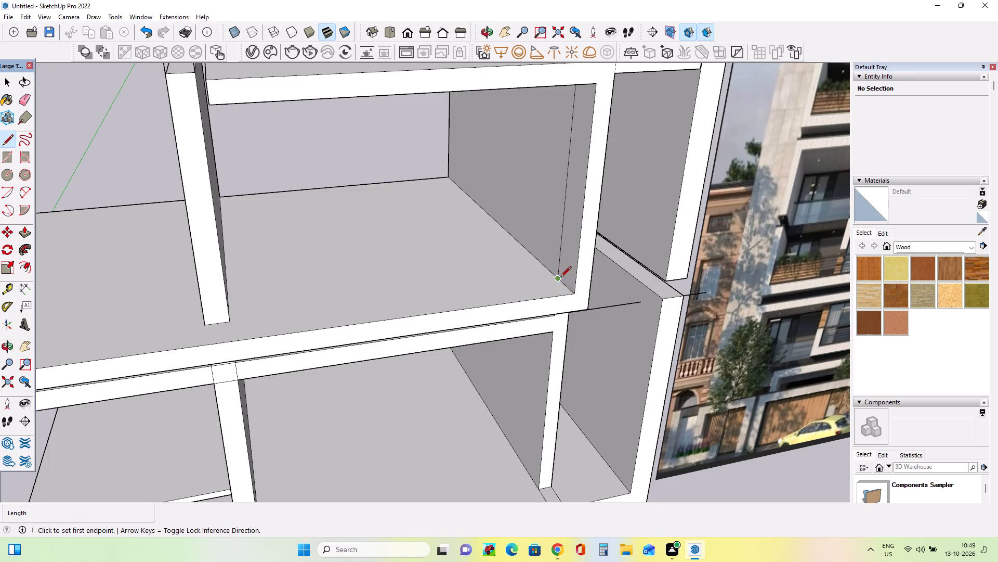
left_click(574, 296)
left_click(588, 293)
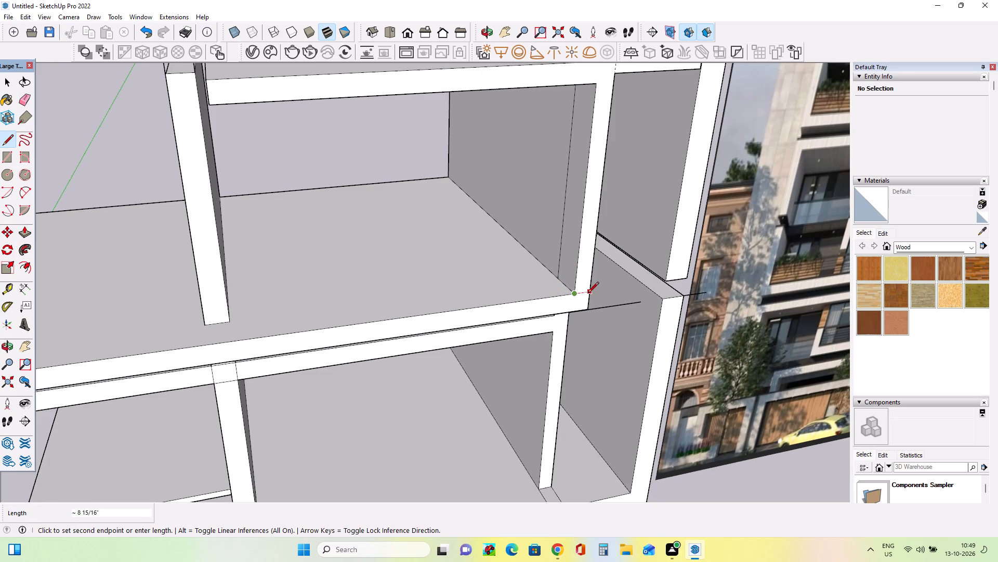
Push the joined front face of the upper slab and its supporting wall back about 1' 7 11/16".
middle_click_drag(597, 342, 537, 350)
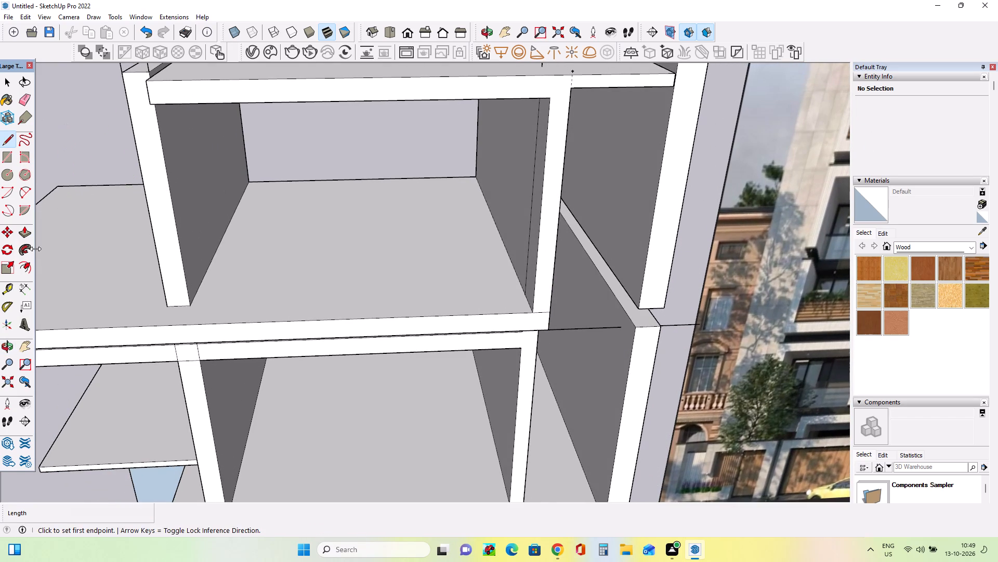
left_click(24, 232)
left_click(549, 286)
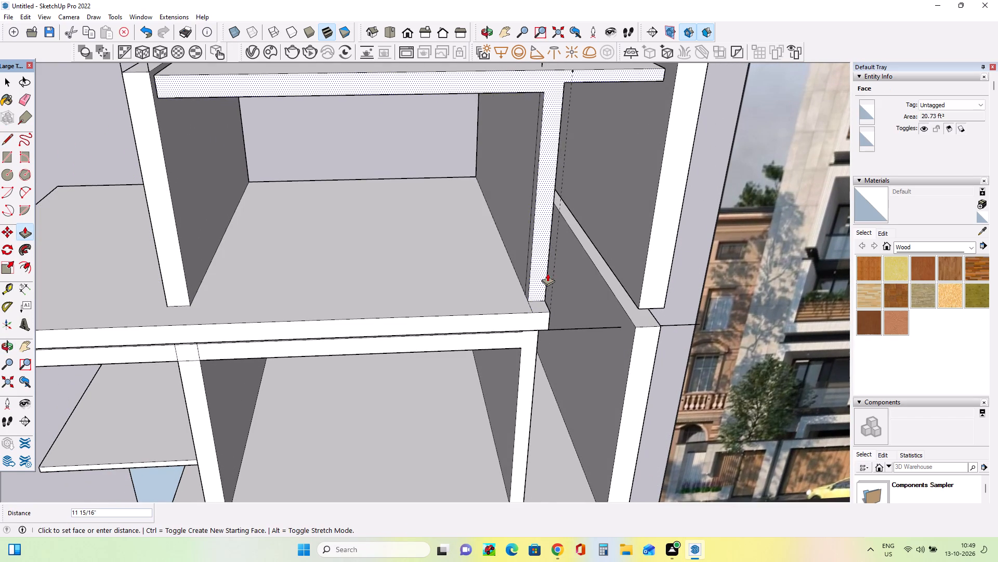
left_click(545, 264)
Push/Pull the upper slab's end face out 4 3/16" to close the gap to the new partition wall.
middle_click_drag(457, 325, 540, 319)
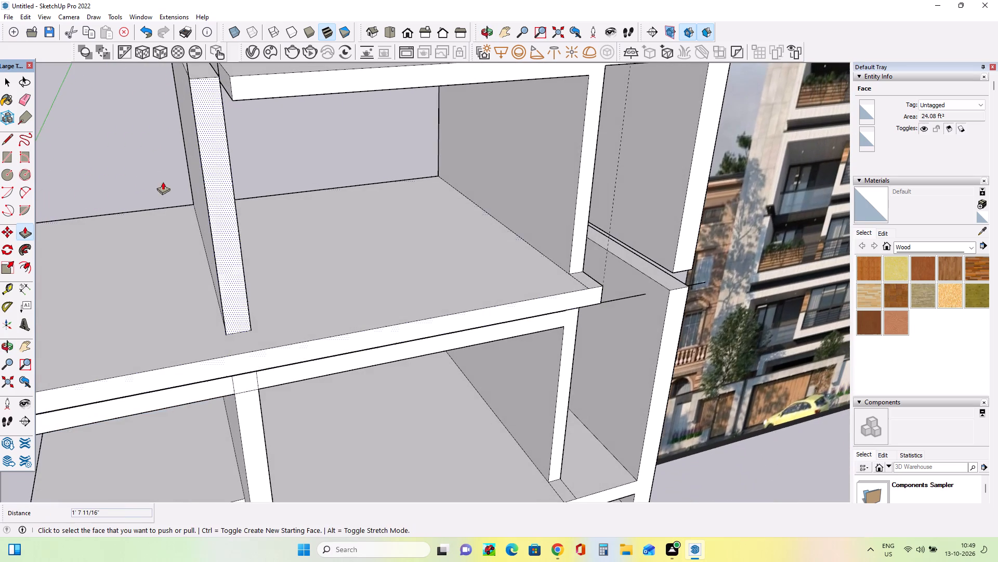
middle_click_drag(202, 96, 258, 121)
left_click(258, 120)
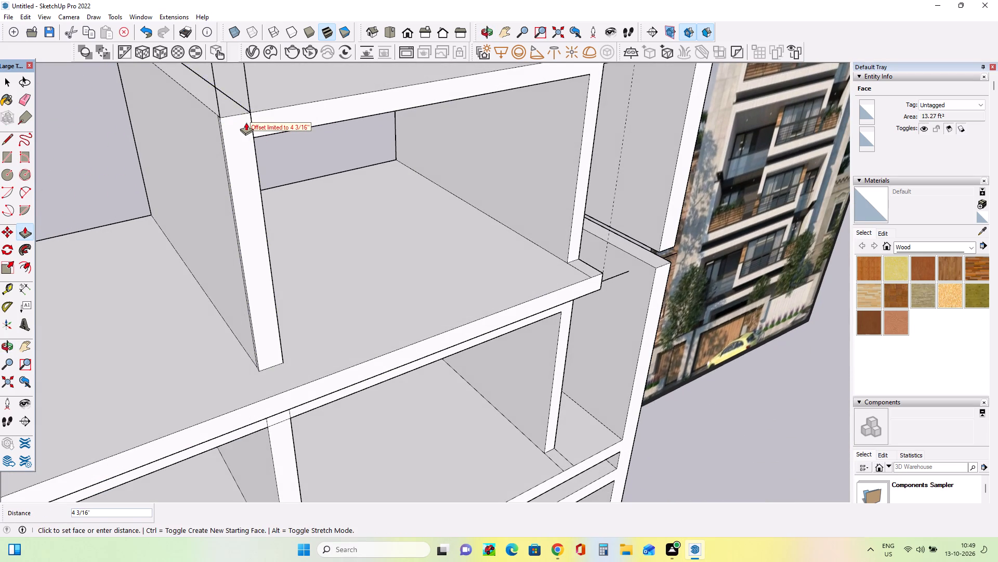
left_click(246, 122)
Erase the leftover dashed vertical edge beside the set-back wall of the upper frame.
middle_click_drag(301, 162, 247, 201)
middle_click_drag(263, 239, 238, 195)
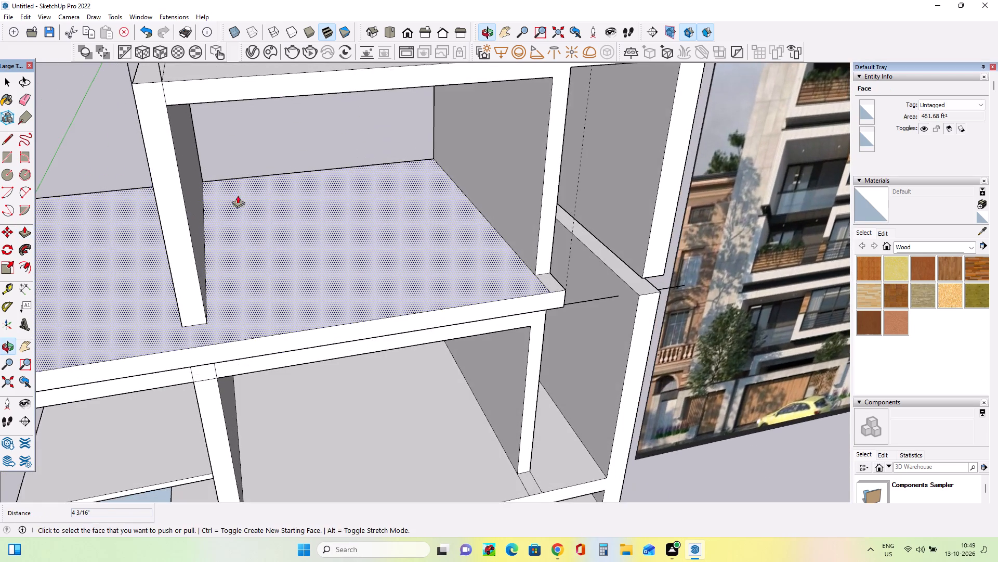
middle_click_drag(258, 260, 217, 270)
middle_click_drag(183, 280, 224, 254)
scroll(225, 255, "down", 1)
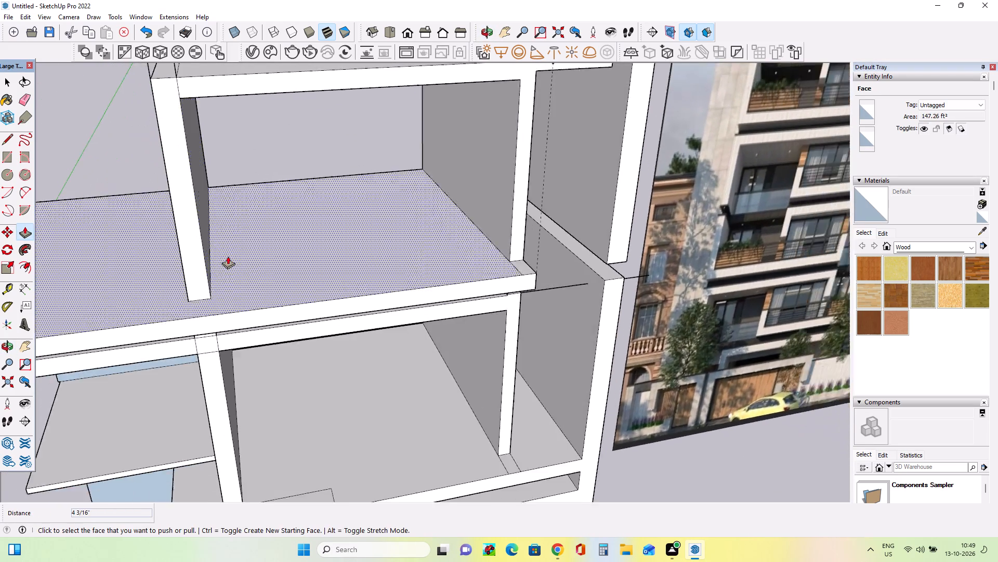
scroll(228, 256, "down", 9)
middle_click_drag(334, 232, 335, 195)
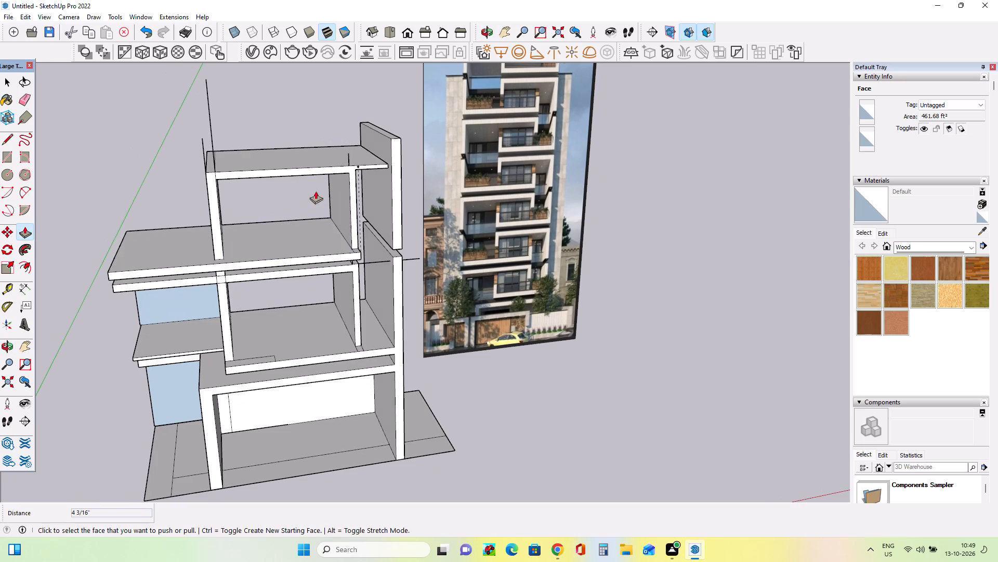
middle_click_drag(221, 161, 293, 272)
scroll(220, 232, "up", 3)
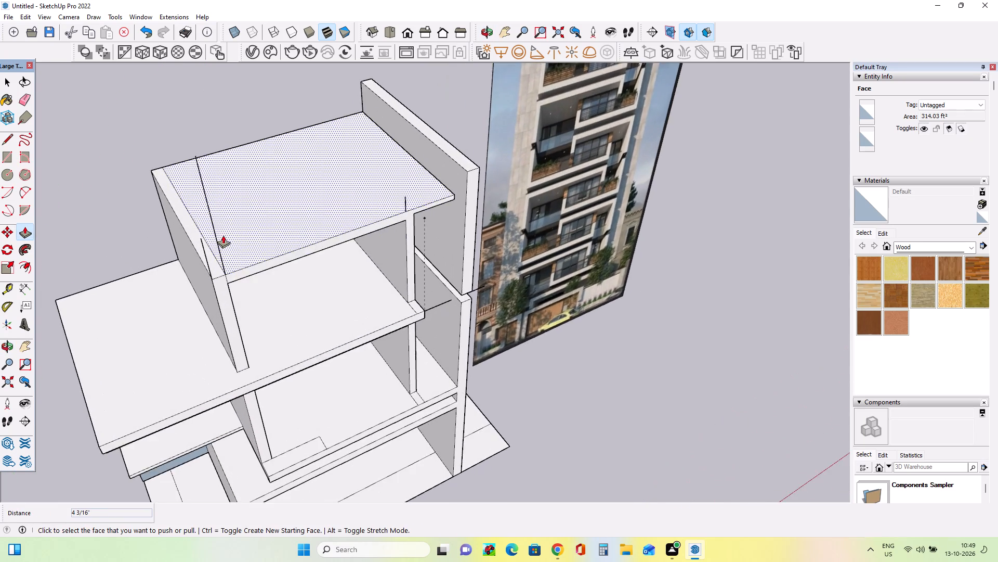
scroll(223, 235, "up", 3)
middle_click_drag(332, 344, 201, 264)
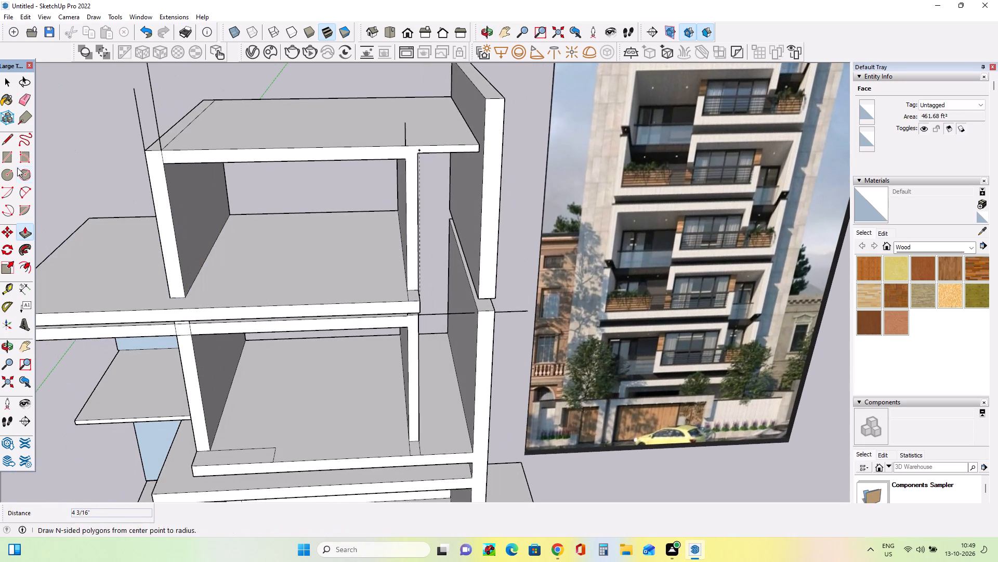
left_click(24, 100)
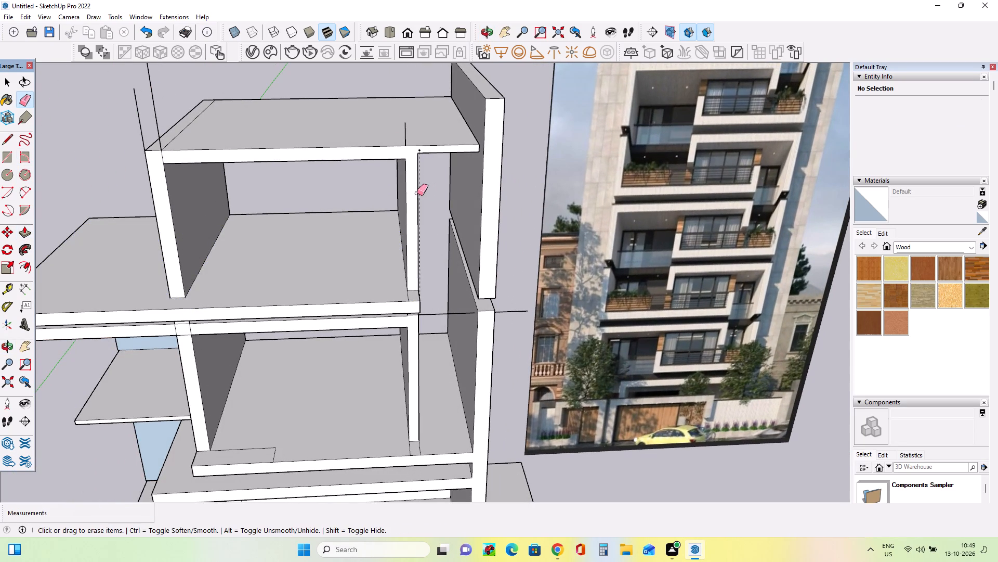
left_click(419, 193)
Examine the stacked upper frames from several angles and compare them with the reference elevation image.
middle_click_drag(426, 248, 558, 287)
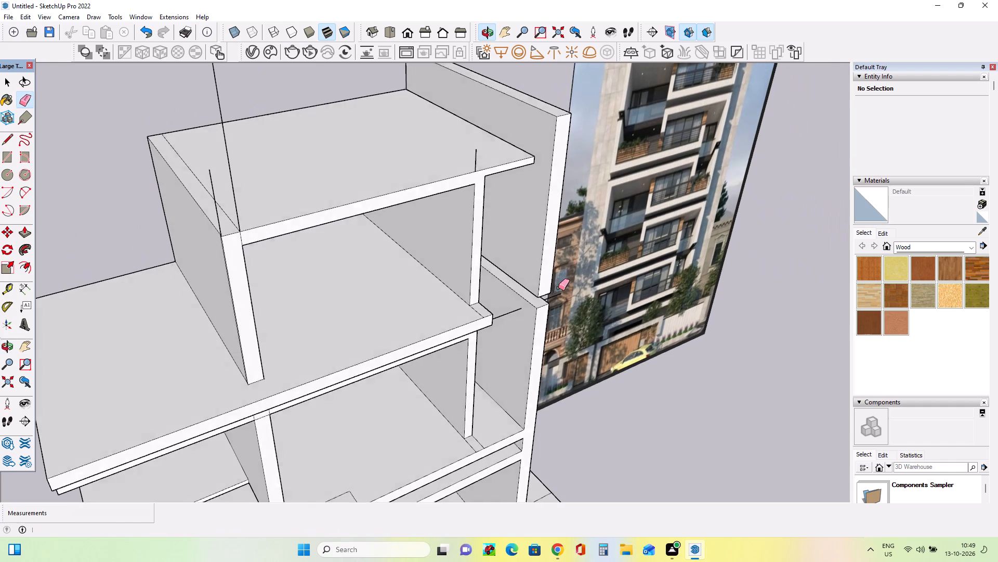
middle_click_drag(419, 308, 230, 301)
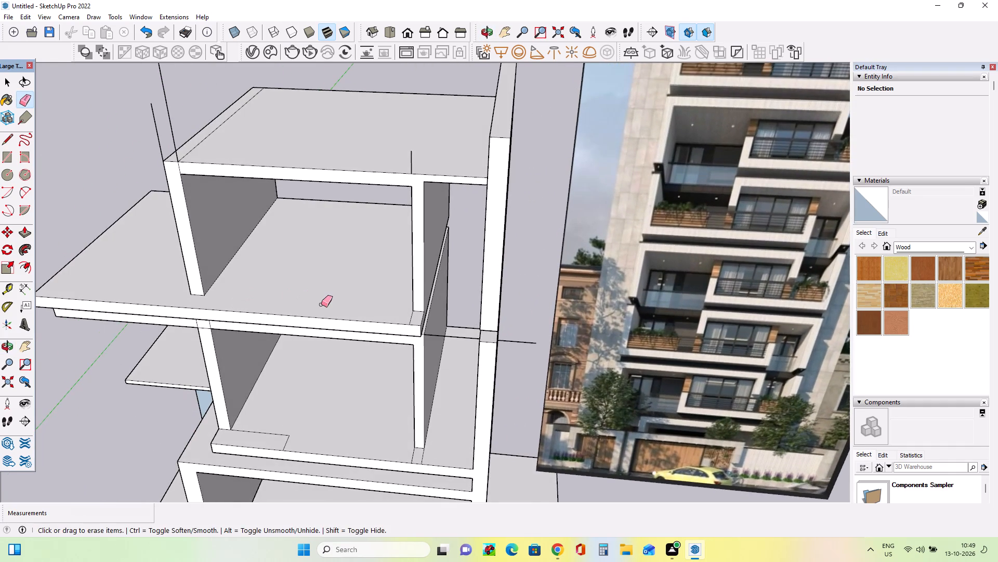
scroll(321, 304, "down", 1)
middle_click_drag(339, 318, 404, 304)
scroll(404, 296, "down", 3)
middle_click_drag(404, 296, 408, 253)
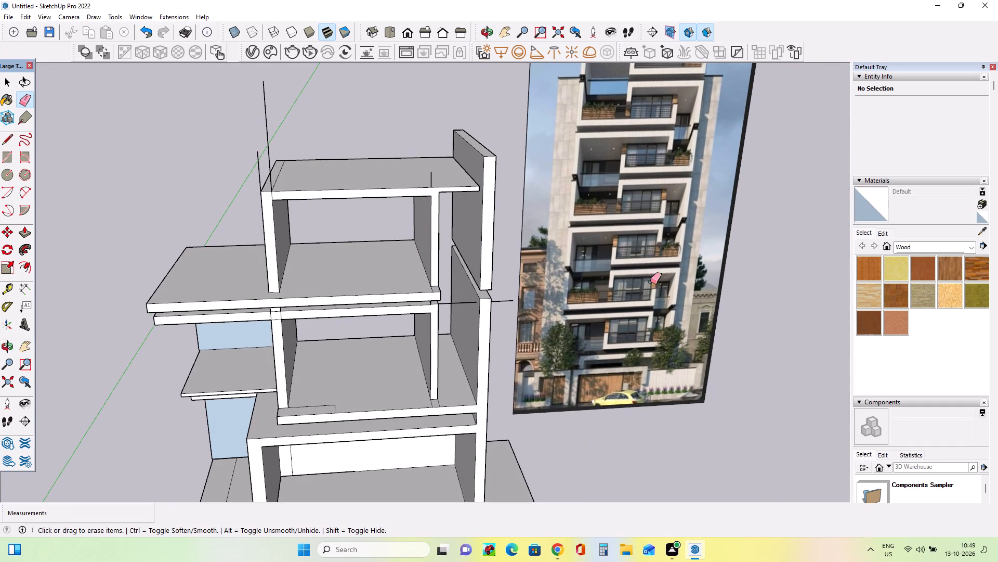
scroll(431, 286, "up", 2)
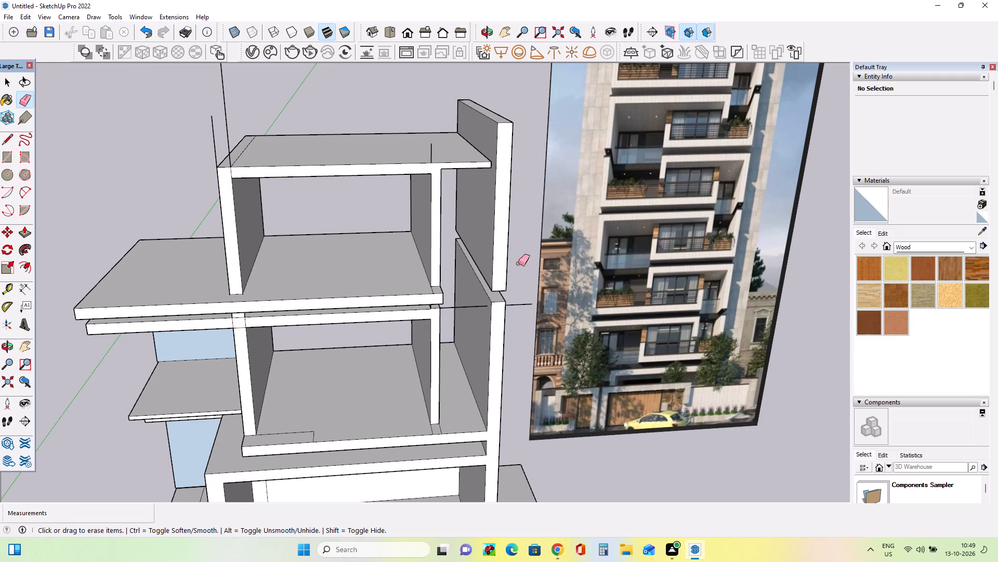
middle_click_drag(283, 233, 368, 281)
middle_click_drag(347, 251, 346, 254)
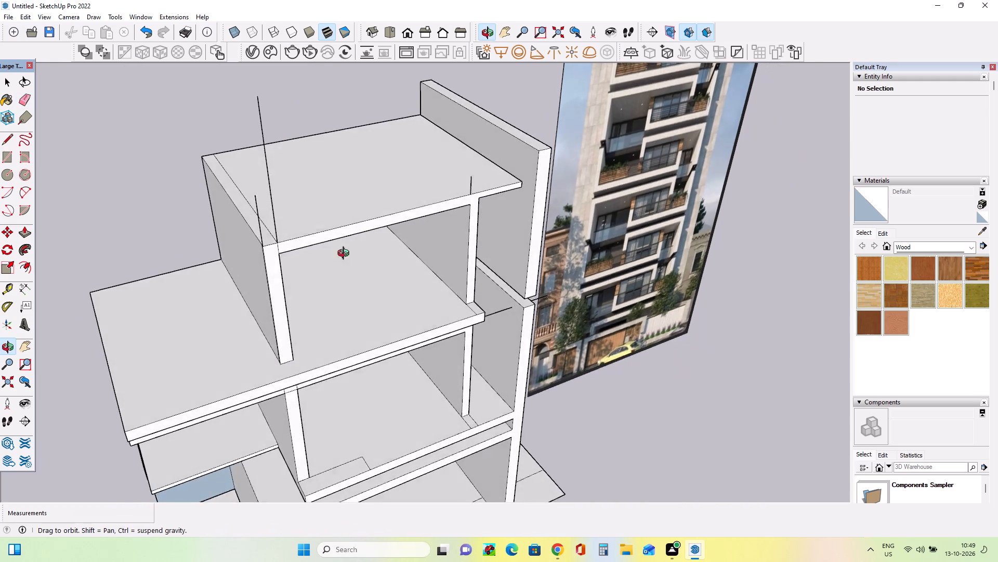
middle_click_drag(346, 254, 258, 227)
middle_click_drag(320, 281, 390, 277)
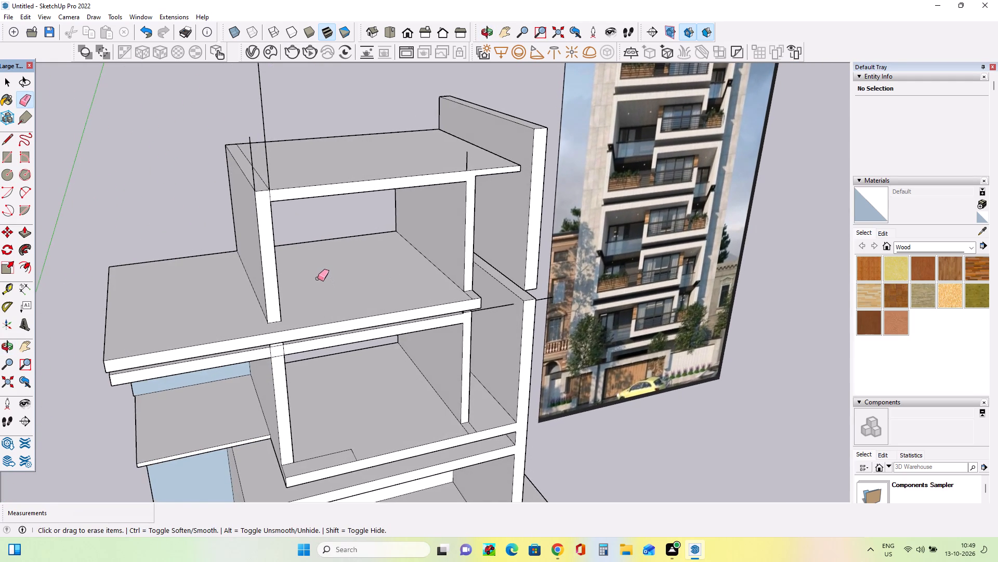
scroll(314, 275, "up", 4)
scroll(353, 282, "down", 8)
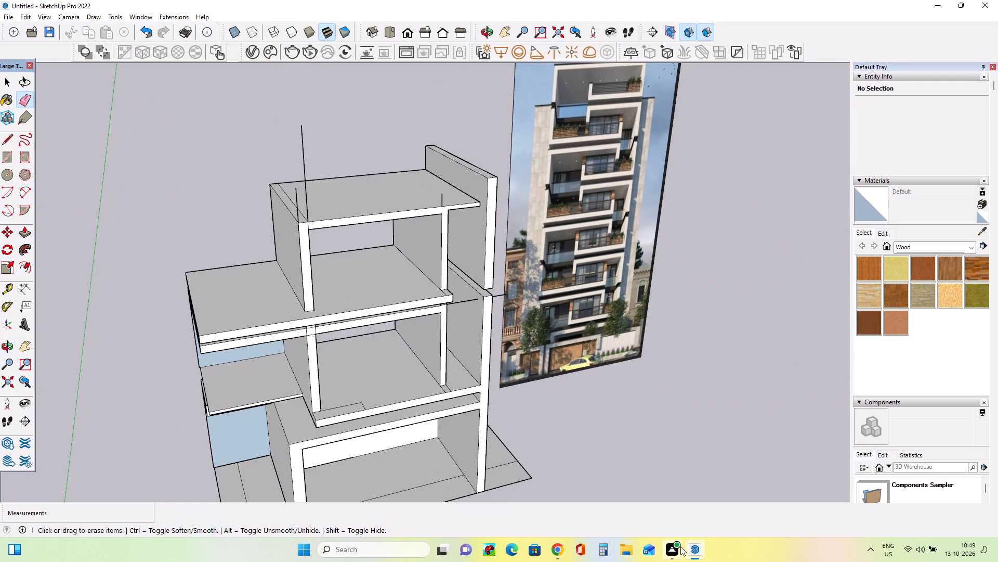
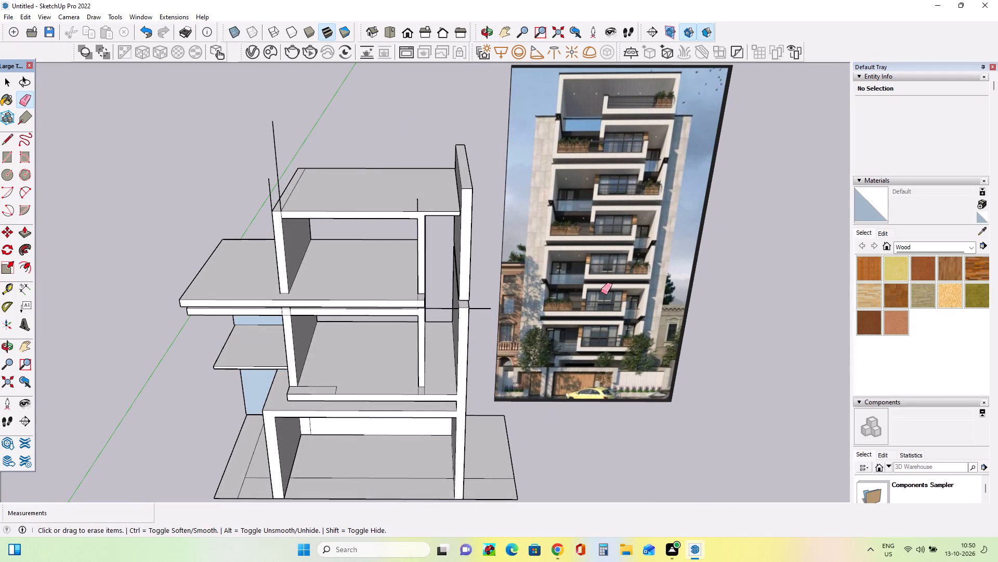
Examine the stacked box frames from several angles against the reference elevation, checking the upper outer wall and slab edges.
middle_click_drag(603, 291, 586, 277)
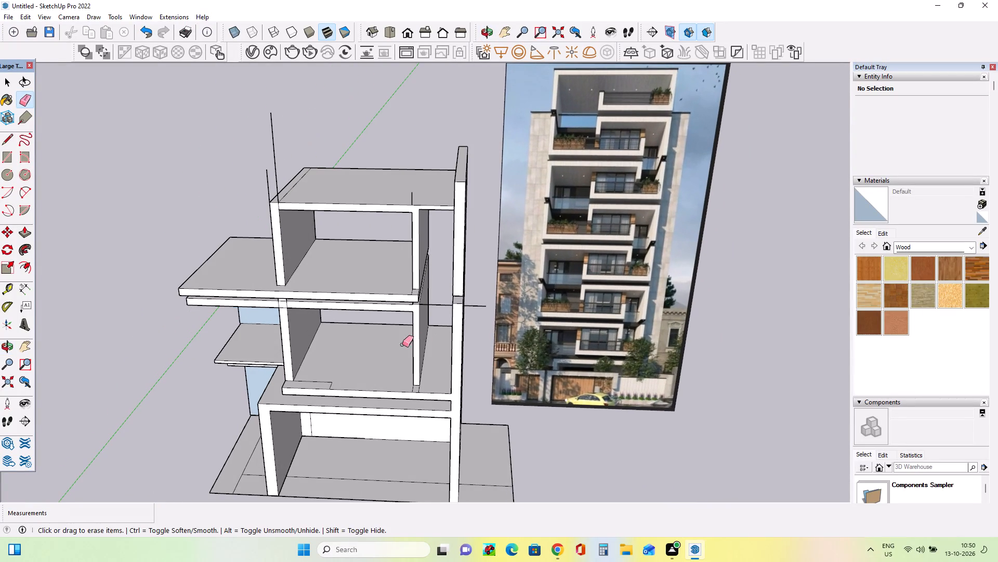
middle_click_drag(402, 344, 437, 322)
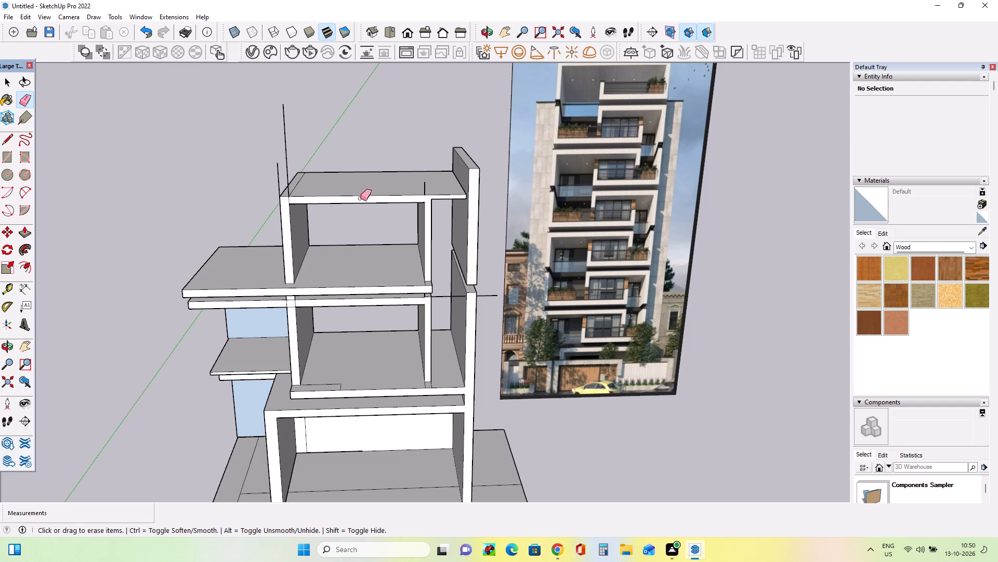
middle_click_drag(327, 281, 369, 254)
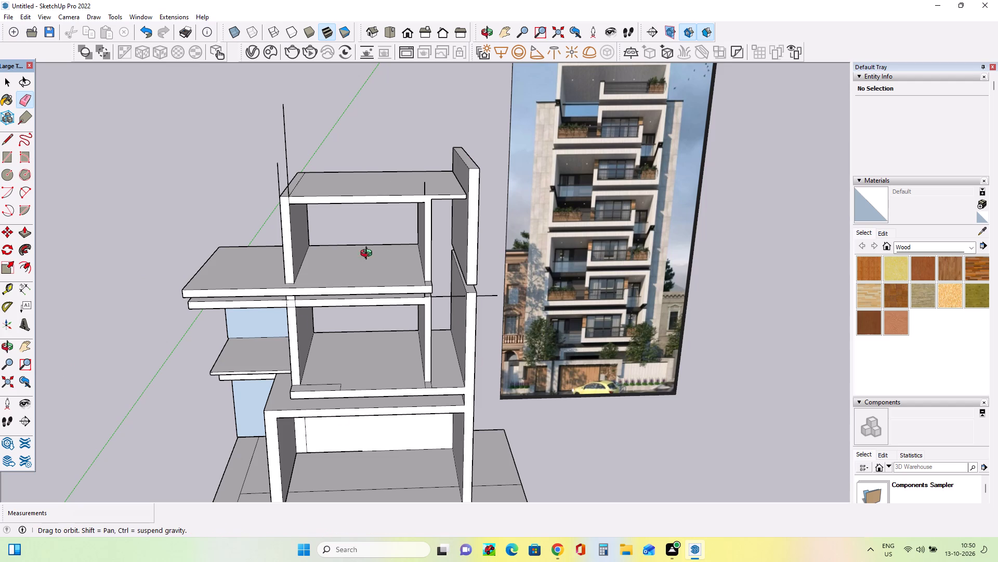
middle_click_drag(369, 254, 408, 296)
middle_click_drag(312, 304, 230, 309)
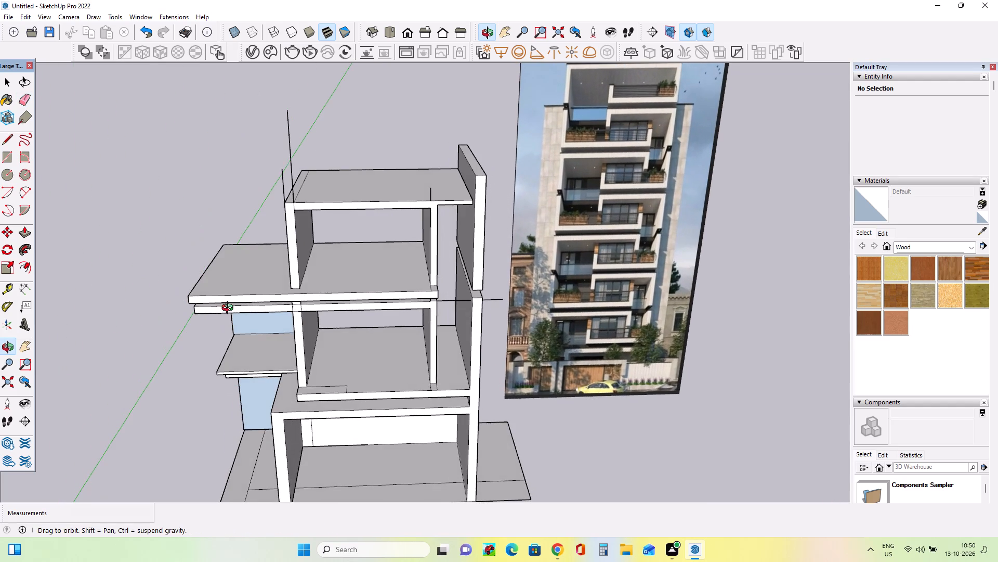
middle_click_drag(230, 309, 229, 310)
middle_click_drag(319, 322, 459, 270)
middle_click_drag(351, 338, 301, 395)
middle_click_drag(399, 349, 357, 303)
middle_click_drag(353, 301, 355, 320)
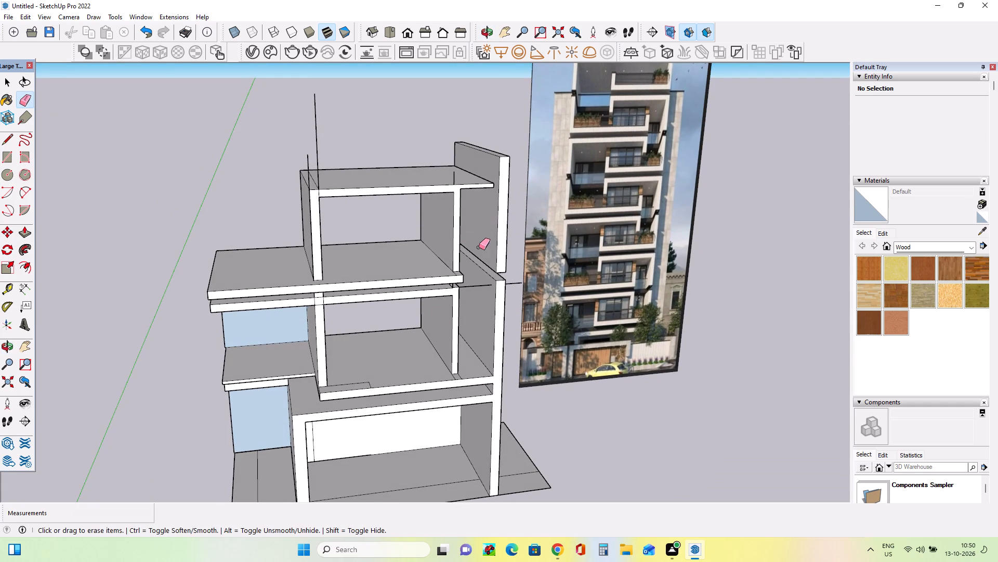
middle_click_drag(481, 258, 435, 245)
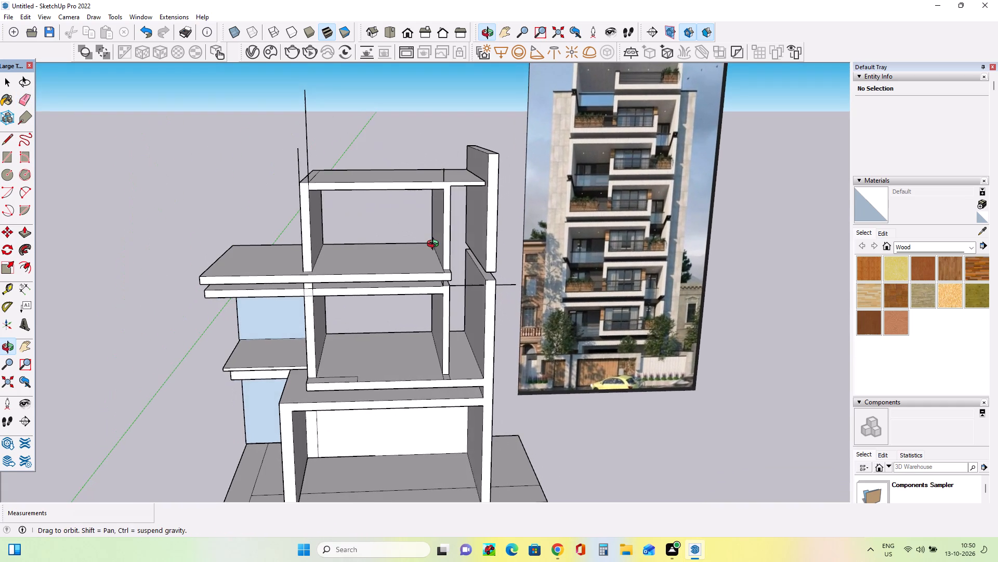
middle_click_drag(435, 245, 434, 241)
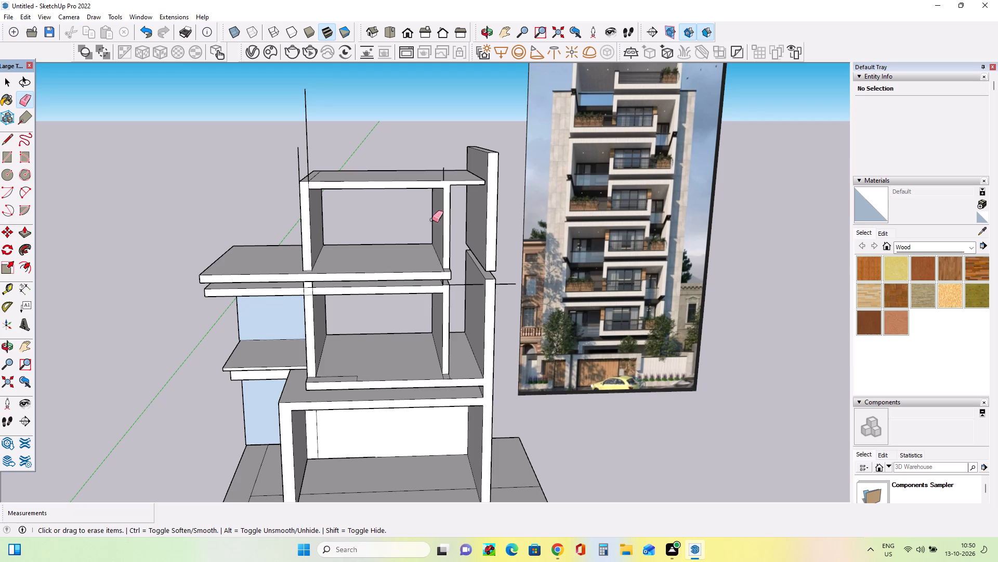
middle_click_drag(367, 209, 424, 218)
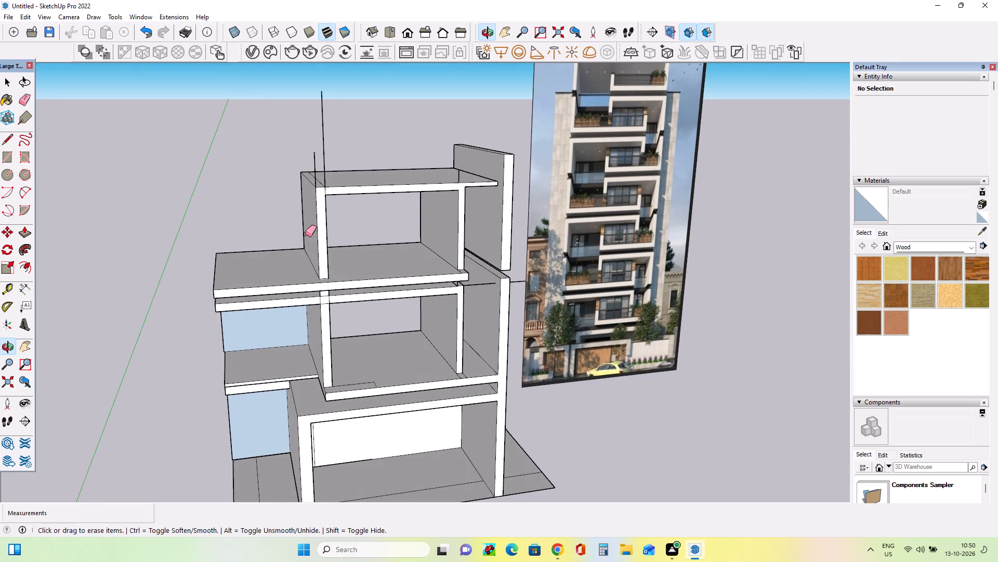
middle_click_drag(453, 300, 403, 288)
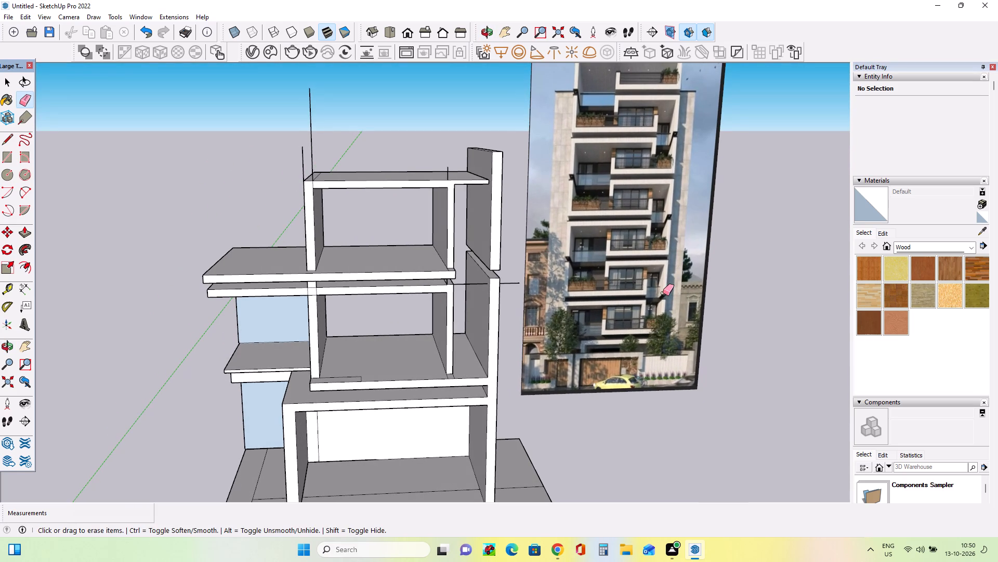
middle_click_drag(682, 273, 652, 278)
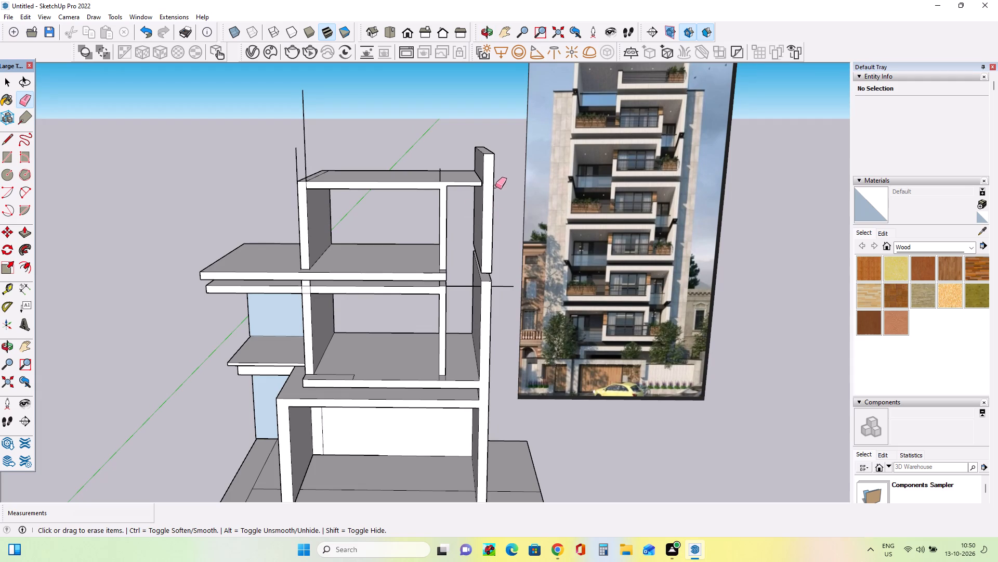
Push the top face of the upper frame's projecting outer wall down about 3' 15/16" to the roof slab's level.
middle_click_drag(475, 203, 481, 241)
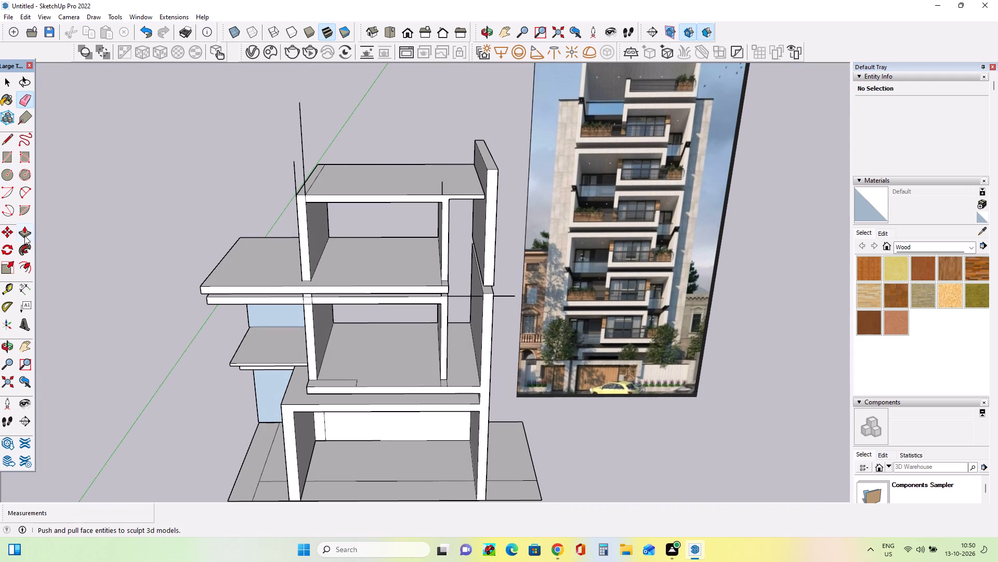
left_click(25, 229)
left_click(492, 162)
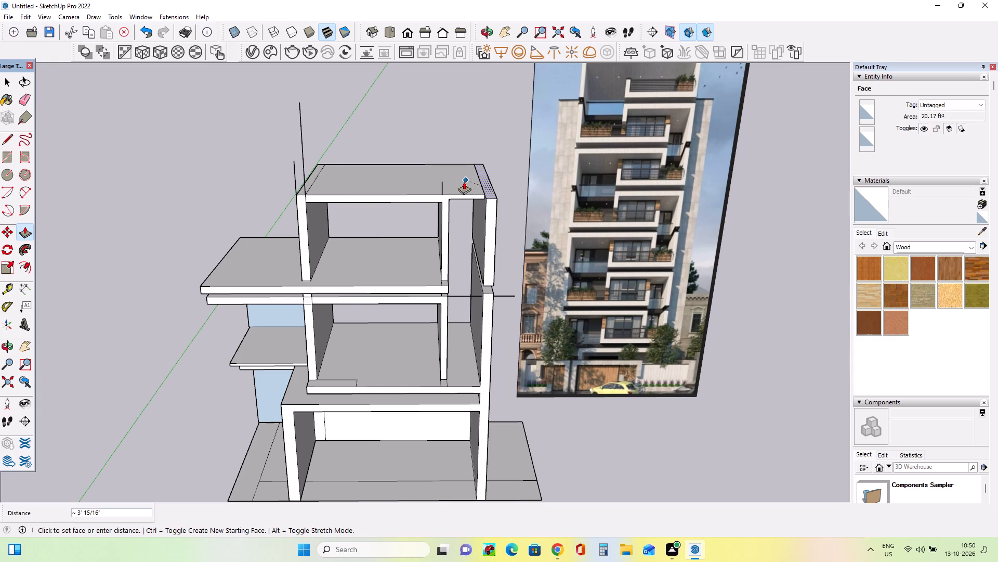
left_click(460, 183)
Inspect the junction of the roof slab, partition and outer wall, and compare it with the interlocking balconies in the reference image.
middle_click_drag(496, 238, 500, 207)
scroll(479, 171, "up", 4)
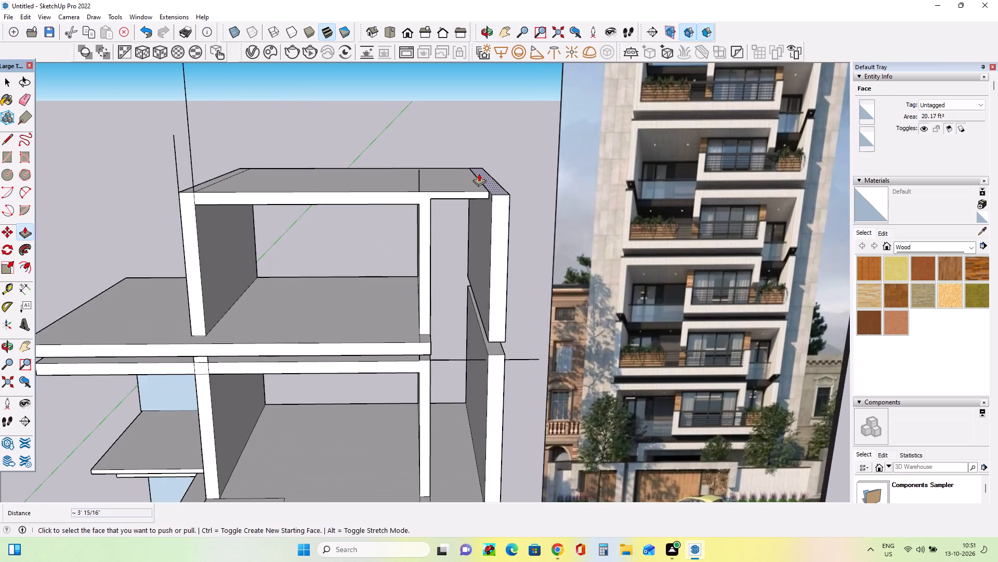
scroll(478, 175, "up", 1)
middle_click_drag(478, 175, 479, 186)
scroll(527, 203, "down", 2)
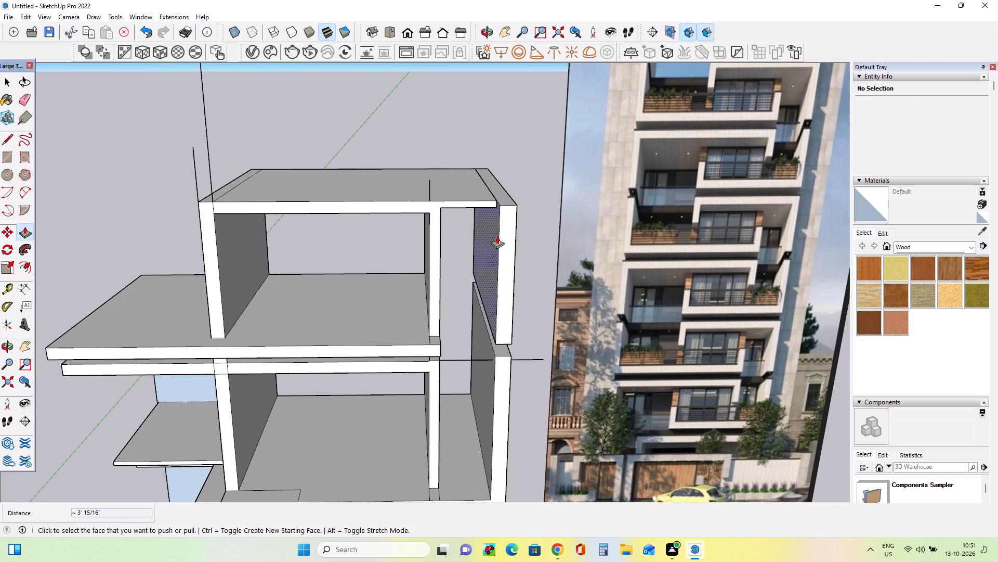
middle_click_drag(513, 212, 516, 240)
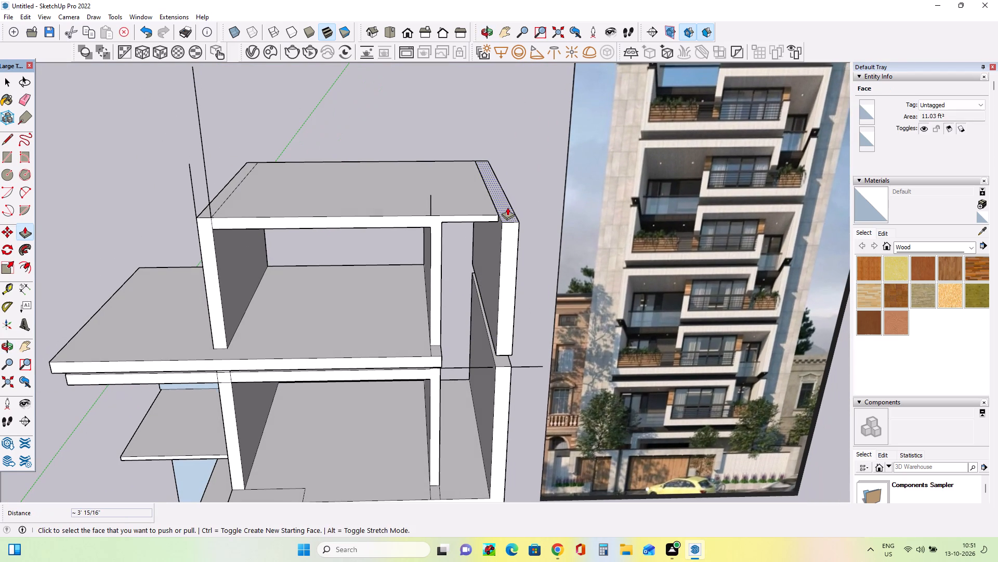
scroll(498, 232, "up", 3)
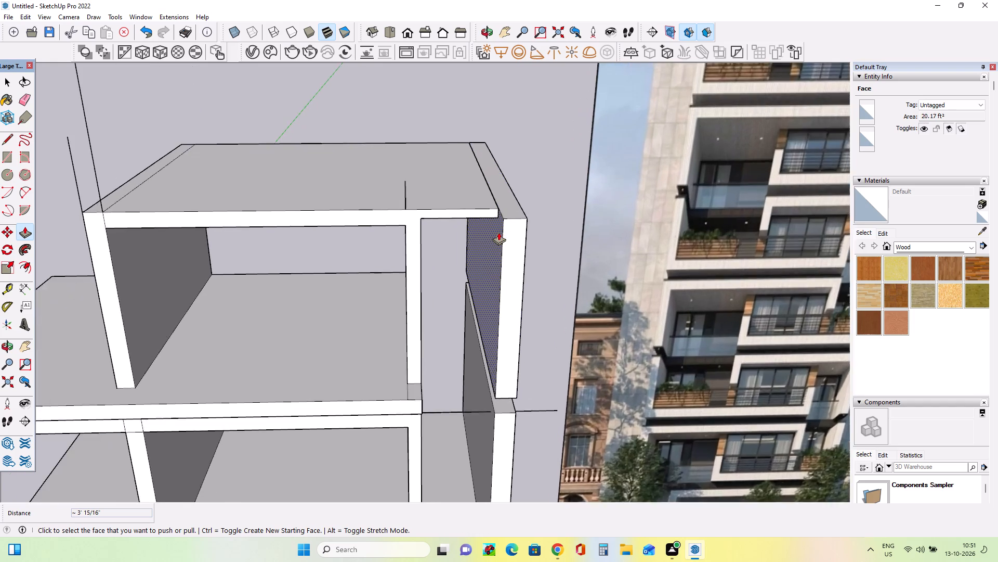
scroll(498, 232, "up", 4)
scroll(498, 232, "down", 11)
scroll(731, 300, "up", 2)
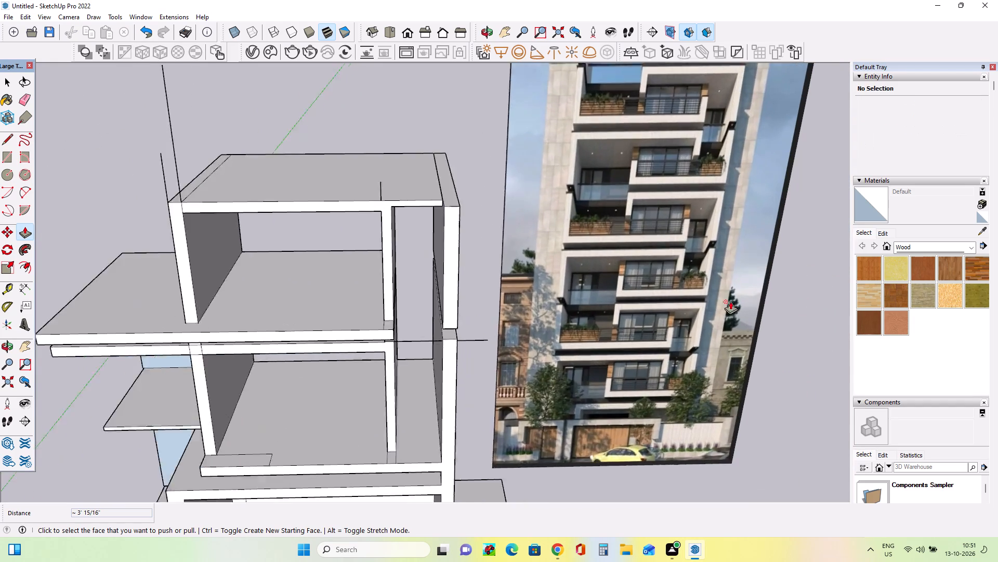
scroll(730, 301, "up", 5)
scroll(701, 300, "down", 1)
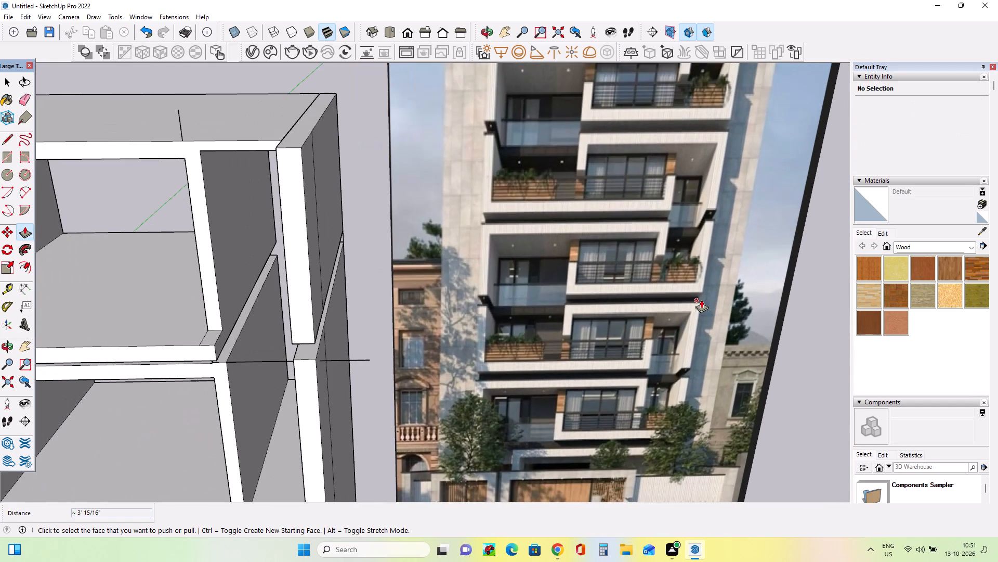
scroll(701, 300, "down", 6)
scroll(432, 278, "down", 3)
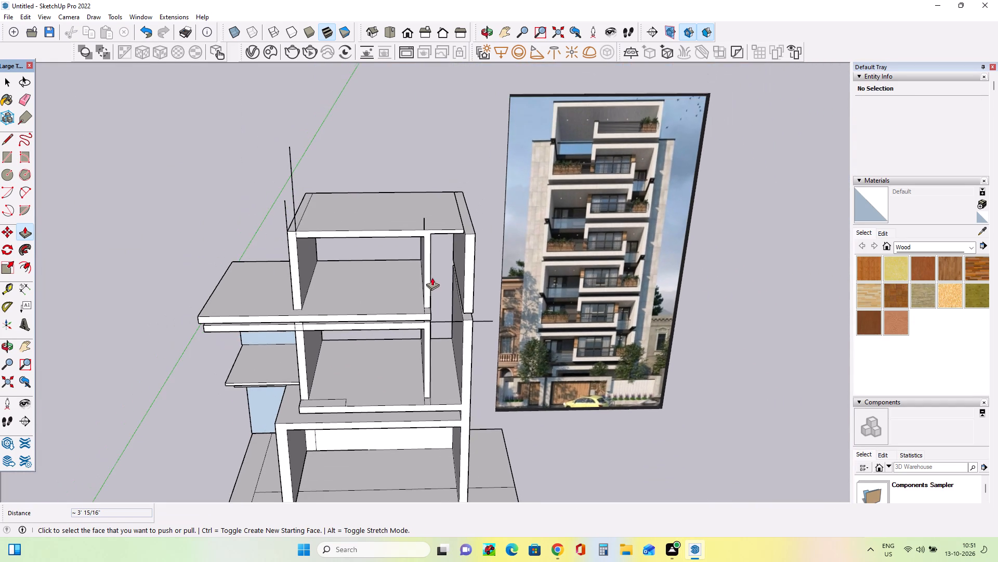
middle_click_drag(434, 263, 457, 211)
scroll(406, 218, "up", 1)
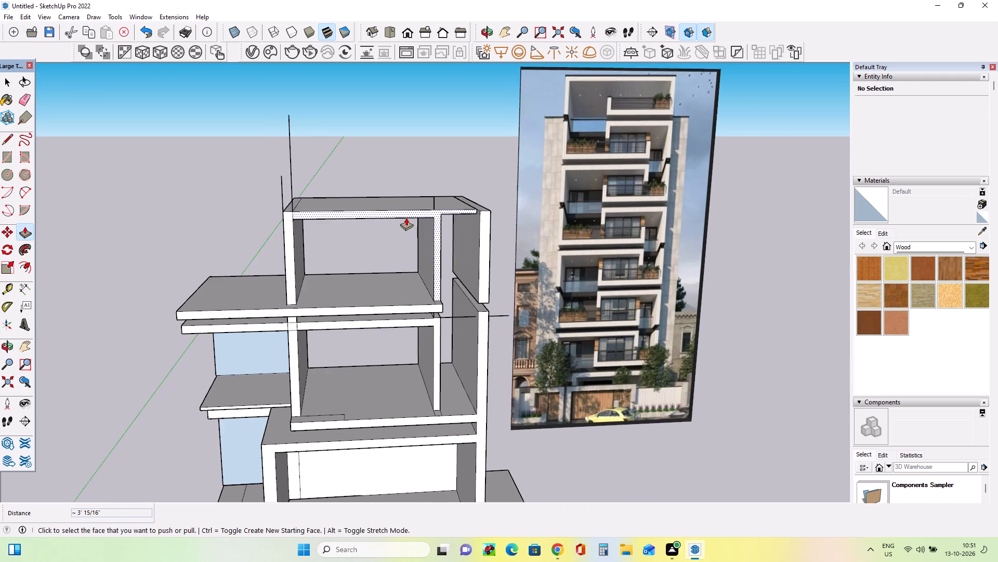
scroll(406, 218, "up", 2)
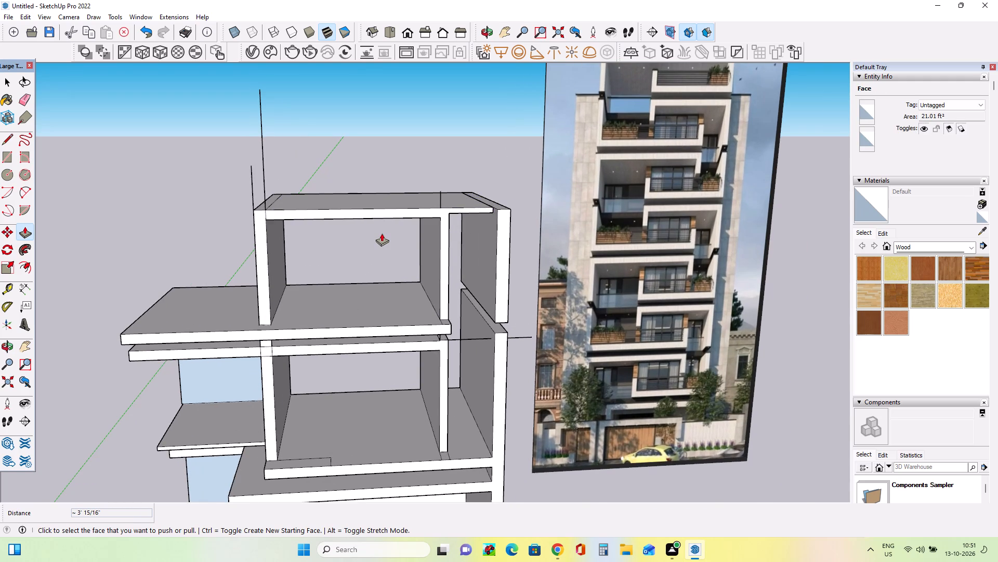
scroll(382, 233, "up", 2)
middle_click_drag(518, 244, 583, 323)
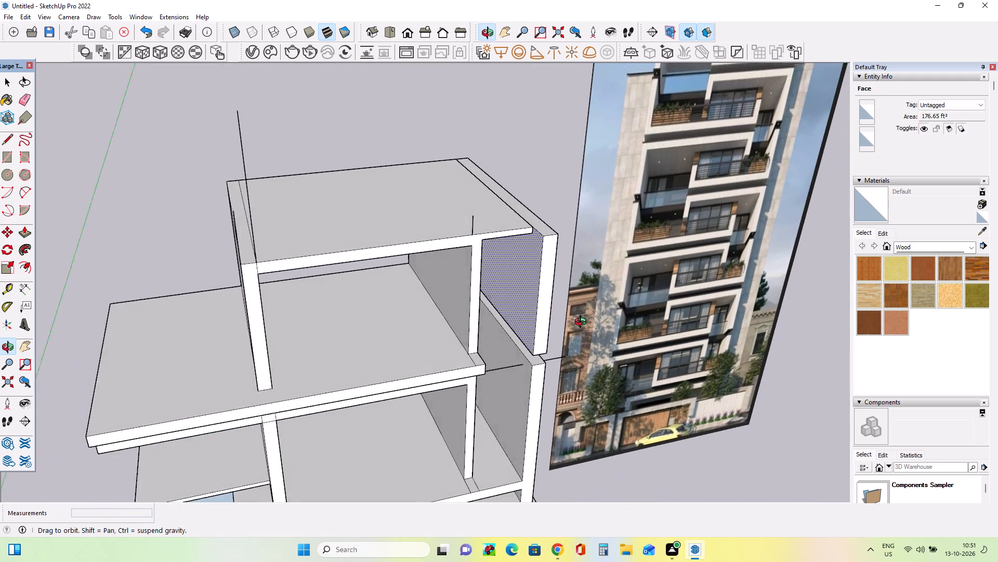
middle_click_drag(583, 323, 579, 316)
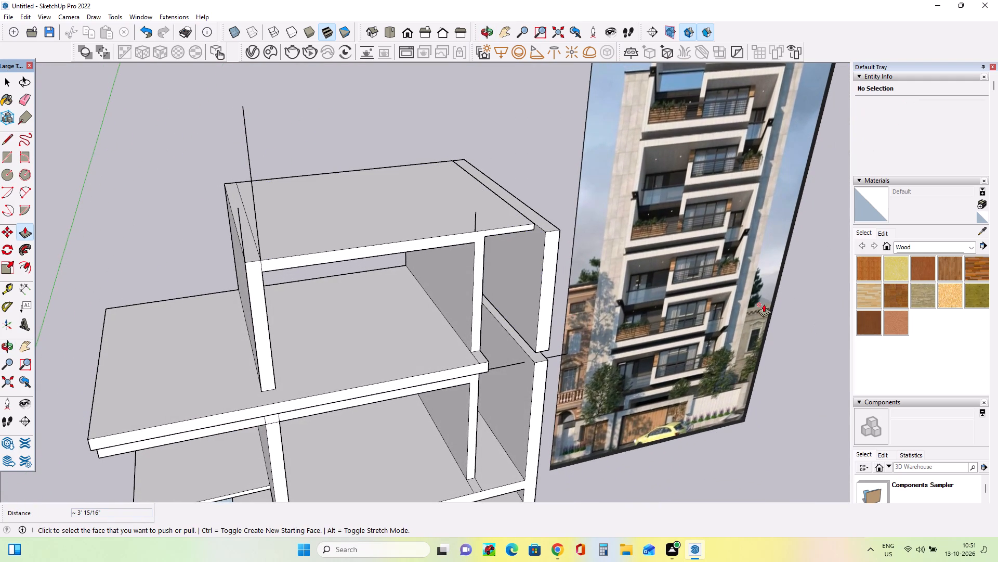
scroll(705, 323, "up", 2)
middle_click_drag(706, 323, 694, 287)
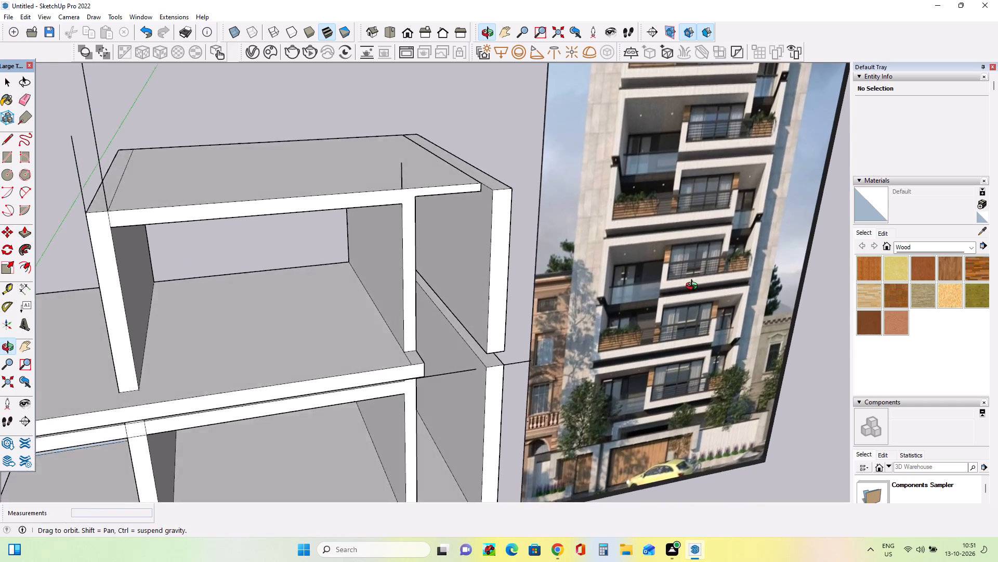
middle_click_drag(694, 287, 675, 218)
scroll(724, 325, "down", 1)
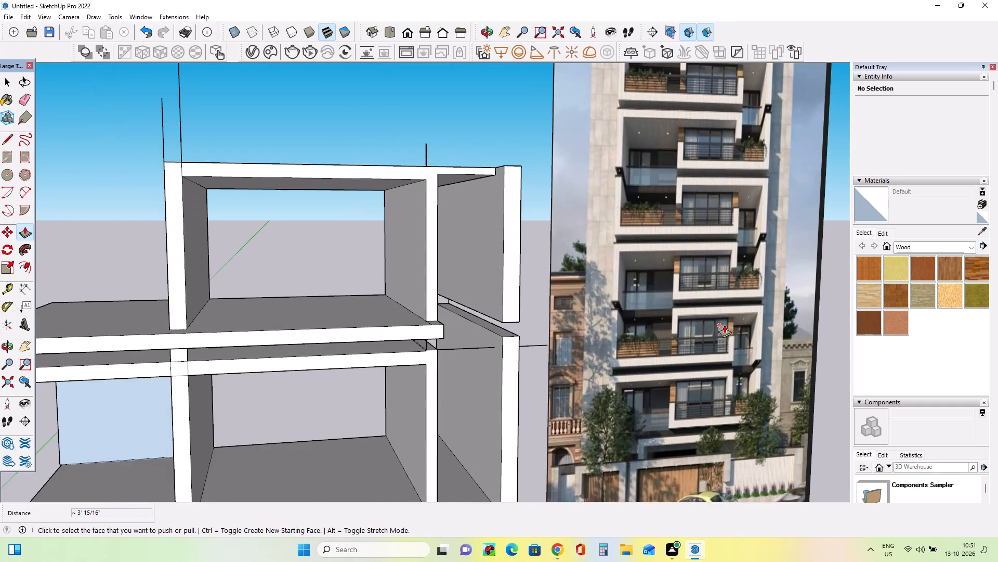
scroll(727, 323, "up", 3)
scroll(727, 323, "down", 3)
middle_click_drag(468, 354, 420, 373)
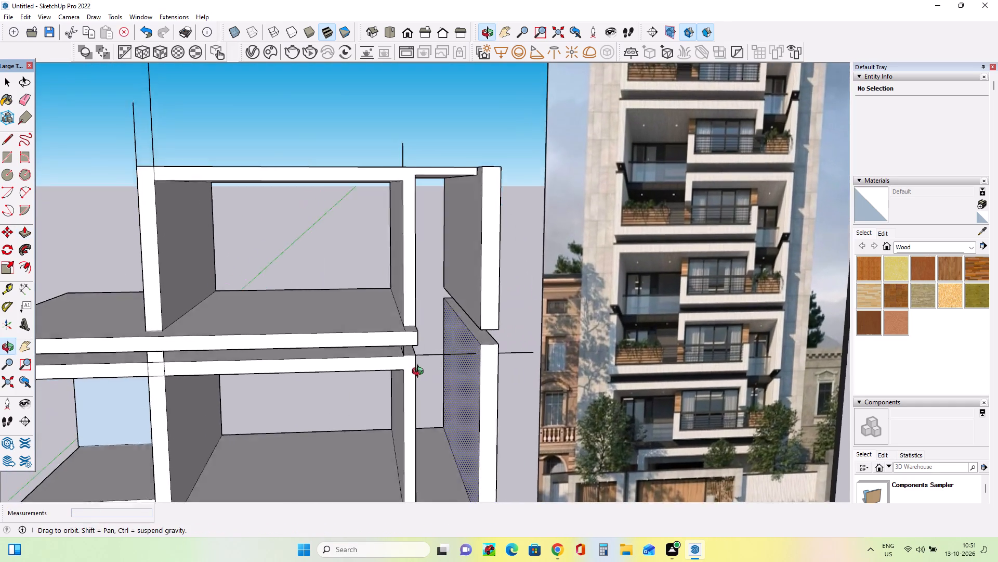
middle_click_drag(420, 373, 402, 378)
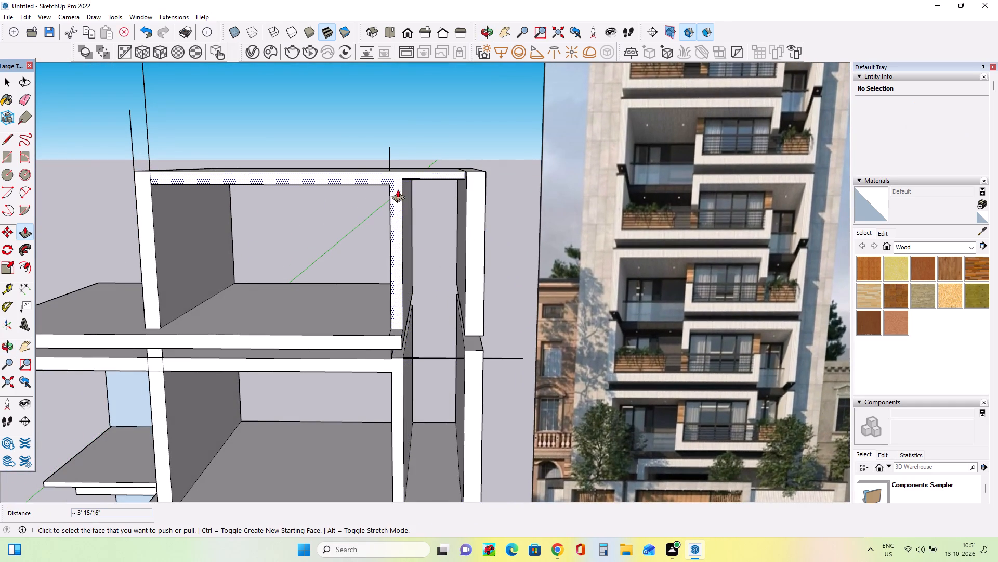
Split the upper partition wall's front face from the roof slab with a line at the slab's underside and push it back 1' 8 3/4".
left_click(7, 135)
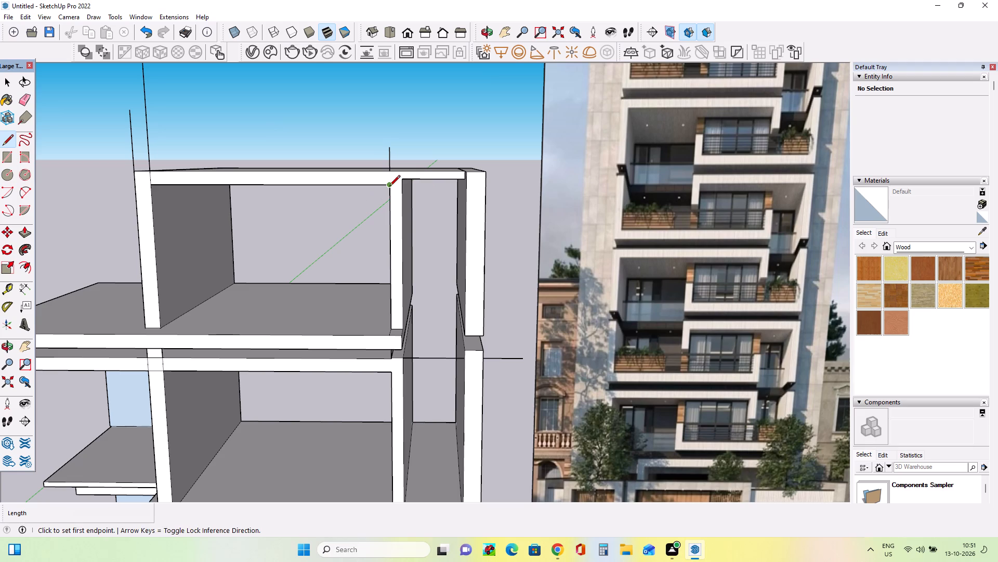
left_click(389, 187)
left_click(399, 188)
middle_click_drag(420, 242, 464, 251)
left_click(22, 233)
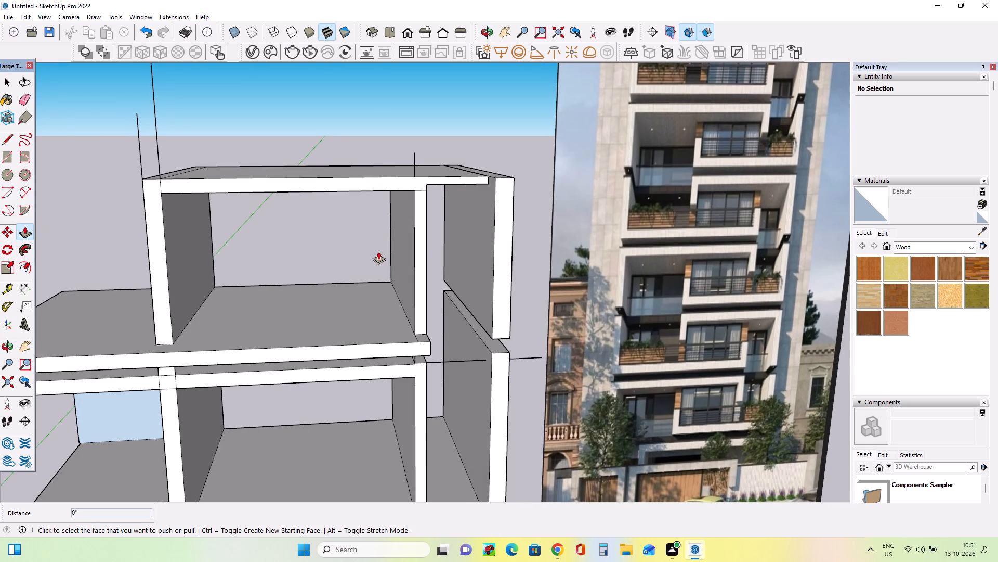
left_click(420, 260)
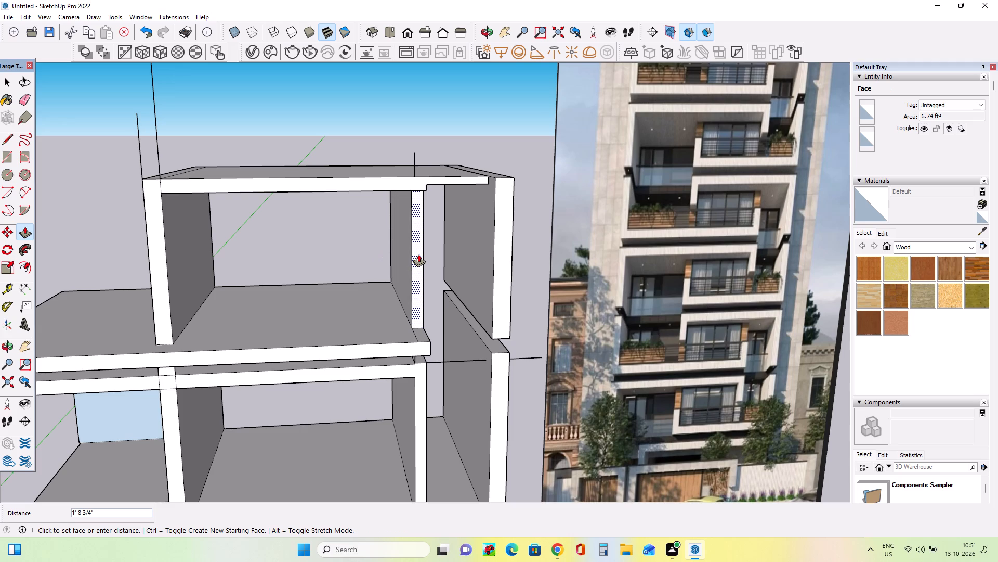
left_click(418, 254)
Examine the set-back partition and the gap beside the outer wall, comparing them with the balcony recesses in the reference image.
middle_click_drag(671, 316, 570, 297)
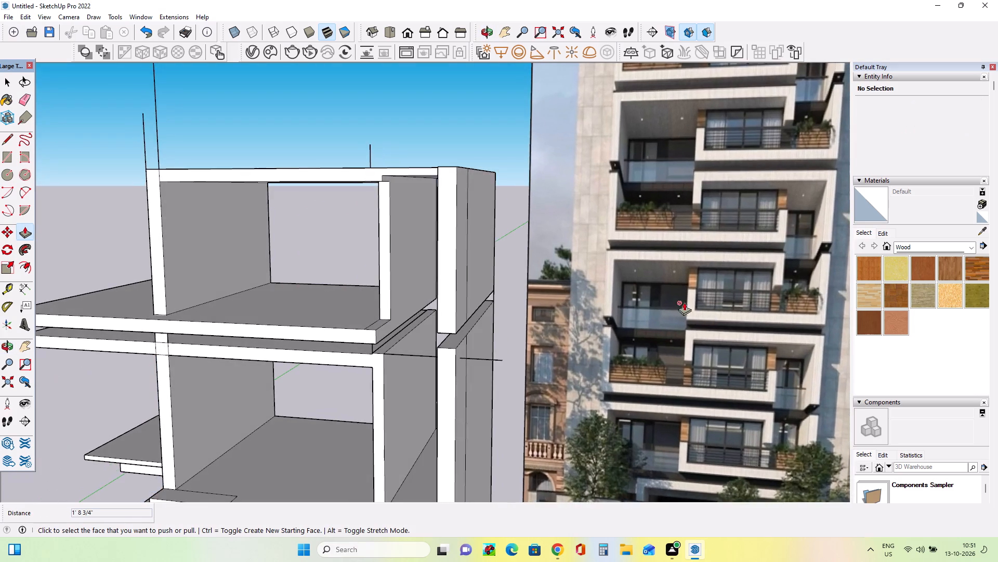
scroll(810, 351, "up", 11)
scroll(780, 378, "down", 5)
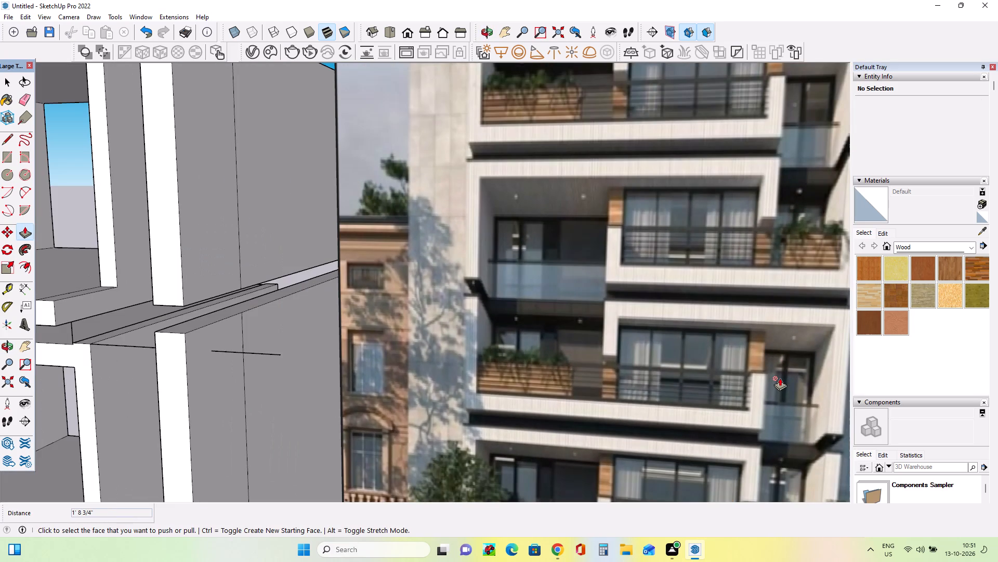
scroll(780, 378, "down", 7)
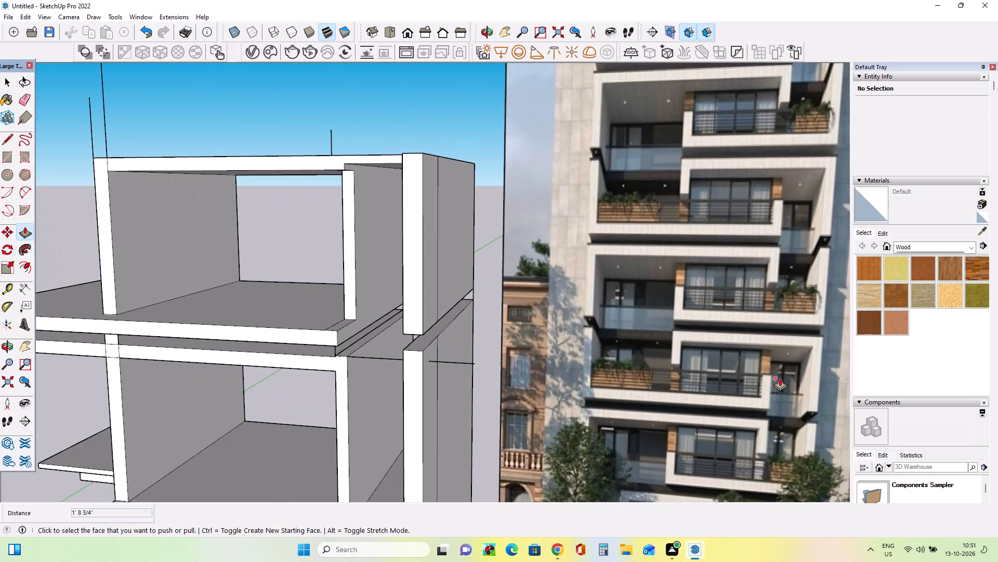
scroll(780, 378, "down", 3)
scroll(780, 378, "up", 1)
middle_click_drag(774, 382, 812, 379)
scroll(723, 367, "up", 3)
middle_click_drag(723, 367, 771, 359)
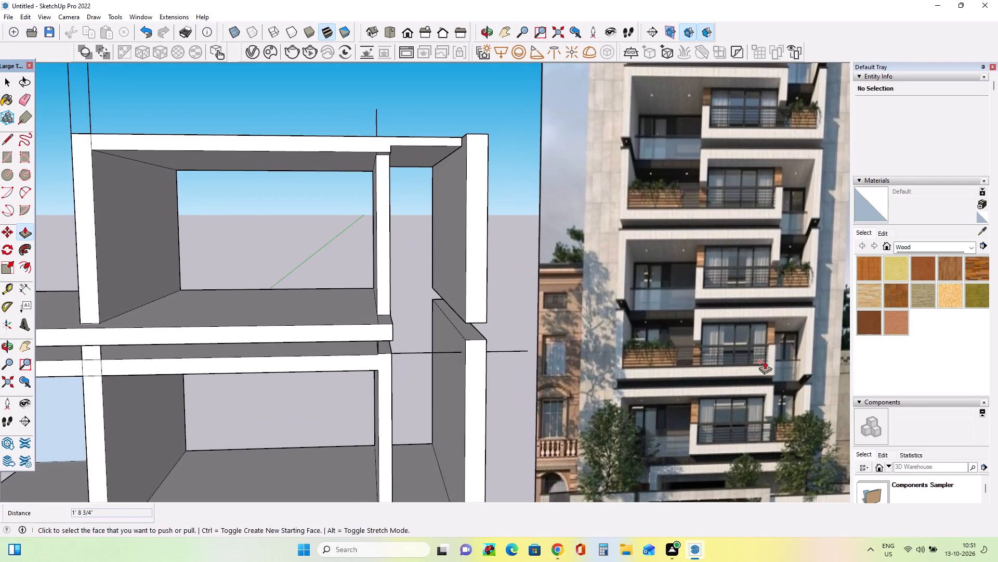
scroll(480, 350, "down", 2)
middle_click_drag(449, 354, 458, 368)
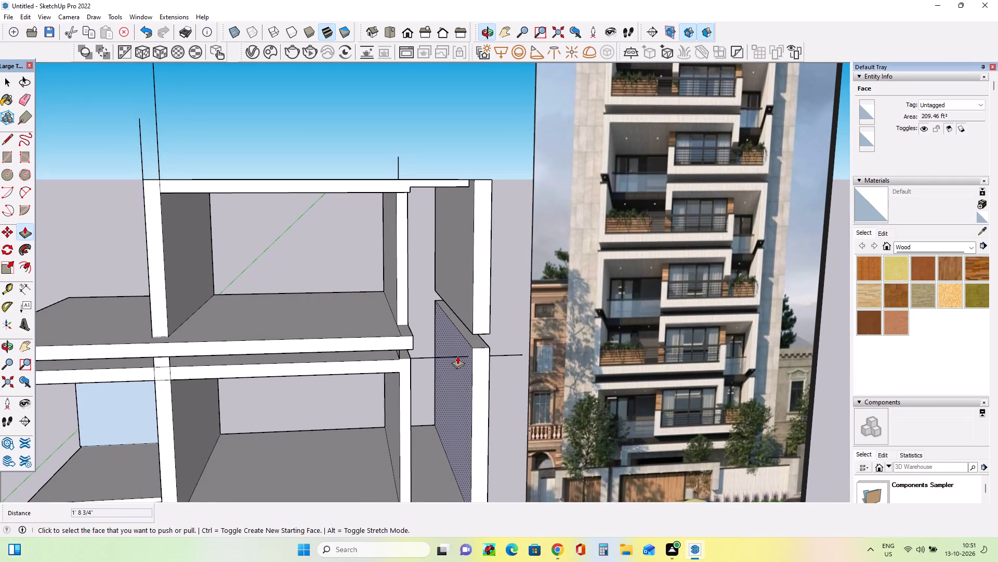
Pull the upper partition wall's front face forward 3' 4 7/16" to the front edge of the floor slab.
scroll(459, 352, "down", 1)
middle_click_drag(461, 354, 465, 369)
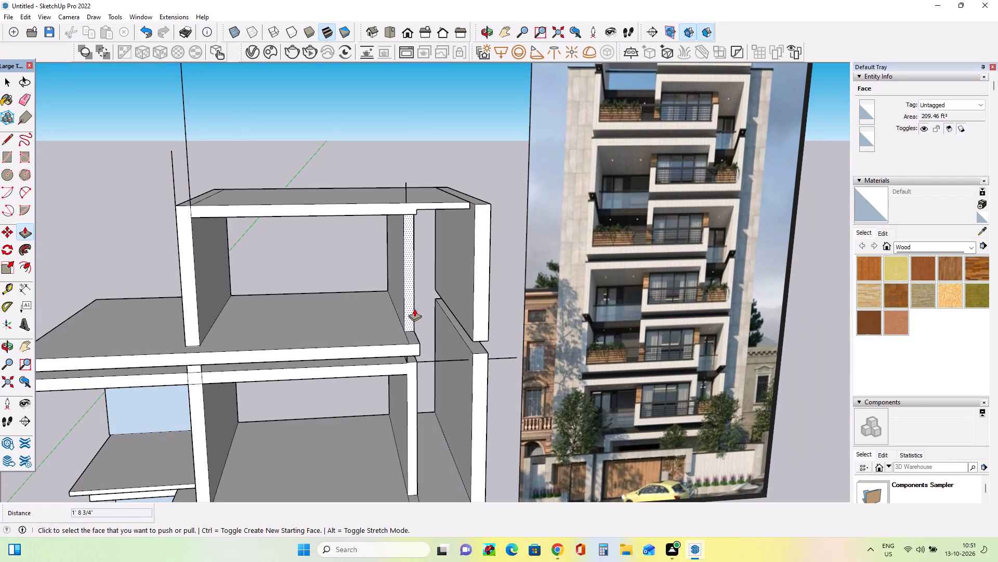
left_click(412, 306)
left_click(412, 343)
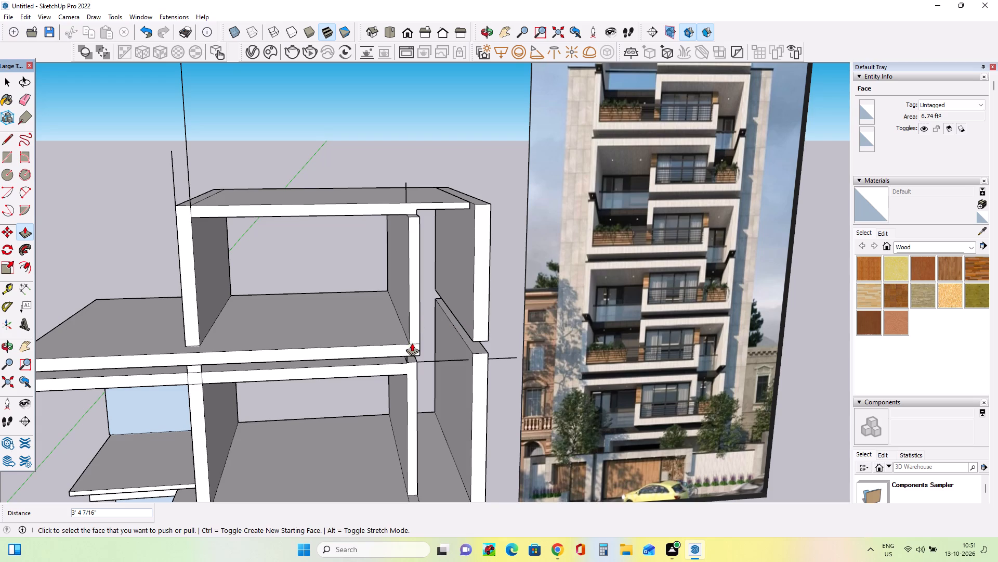
middle_click_drag(486, 369, 467, 372)
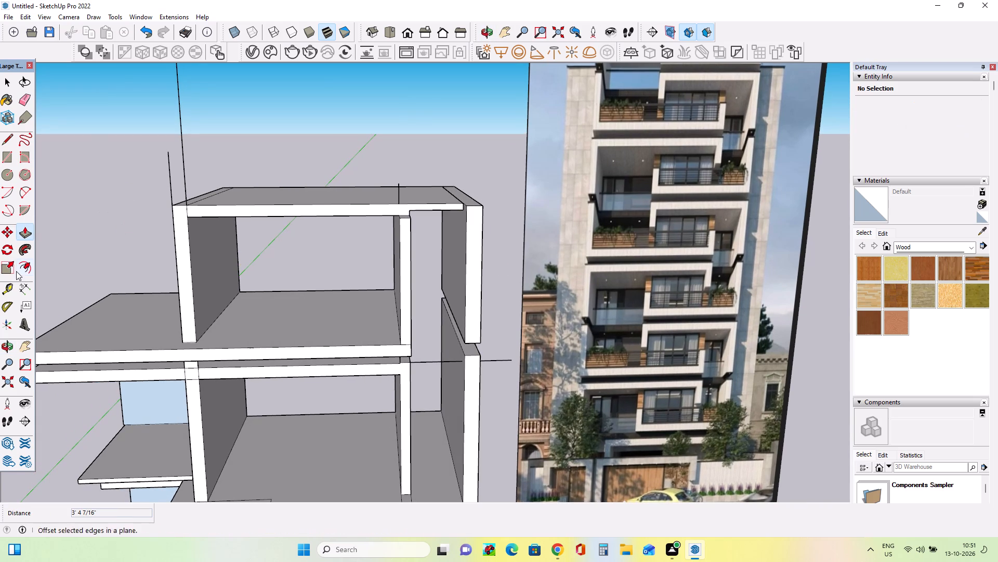
Split the upper partition's front face with a horizontal line about a third up and push the portion above it back 6' 6 7/8".
left_click(8, 142)
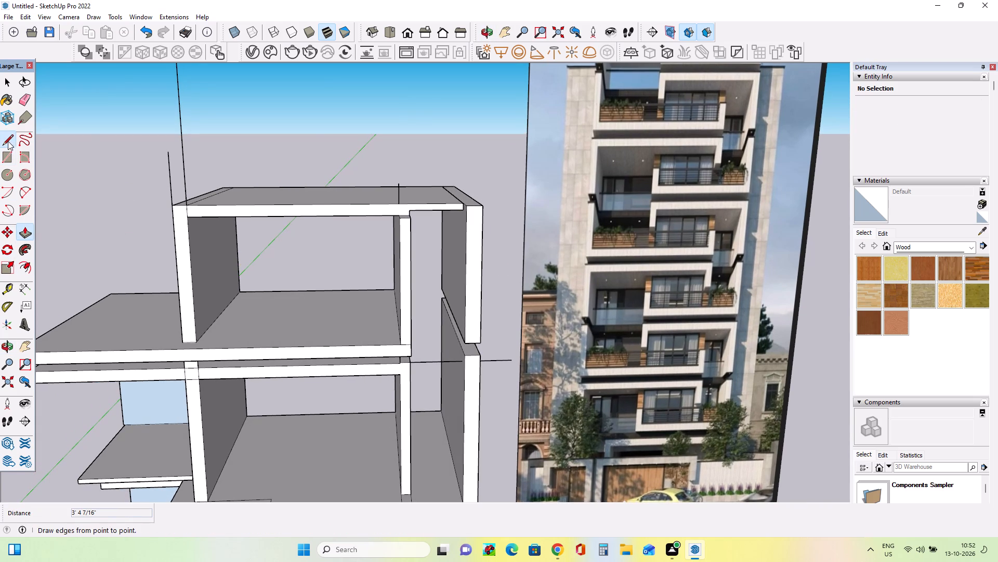
left_click(402, 308)
left_click(411, 309)
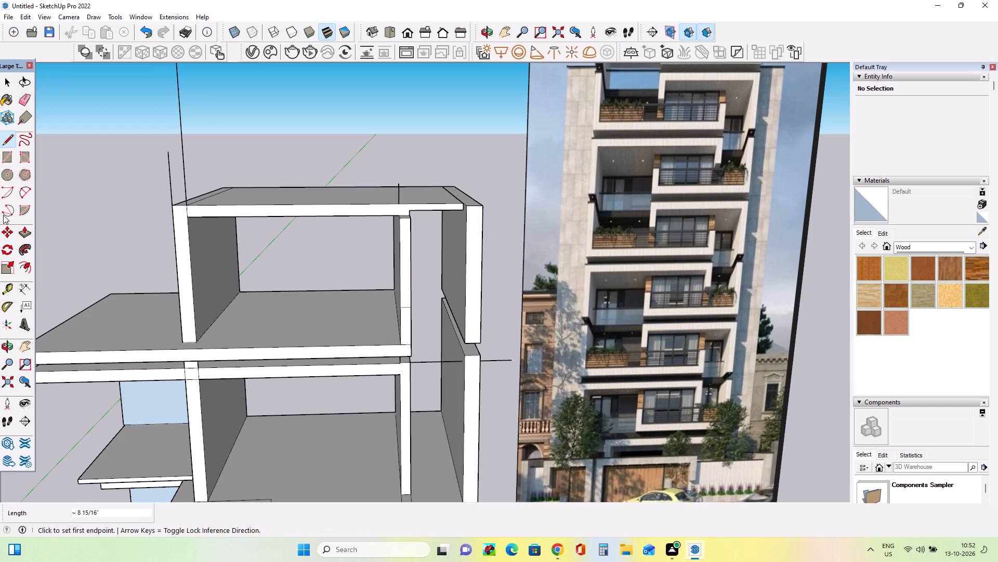
left_click(27, 235)
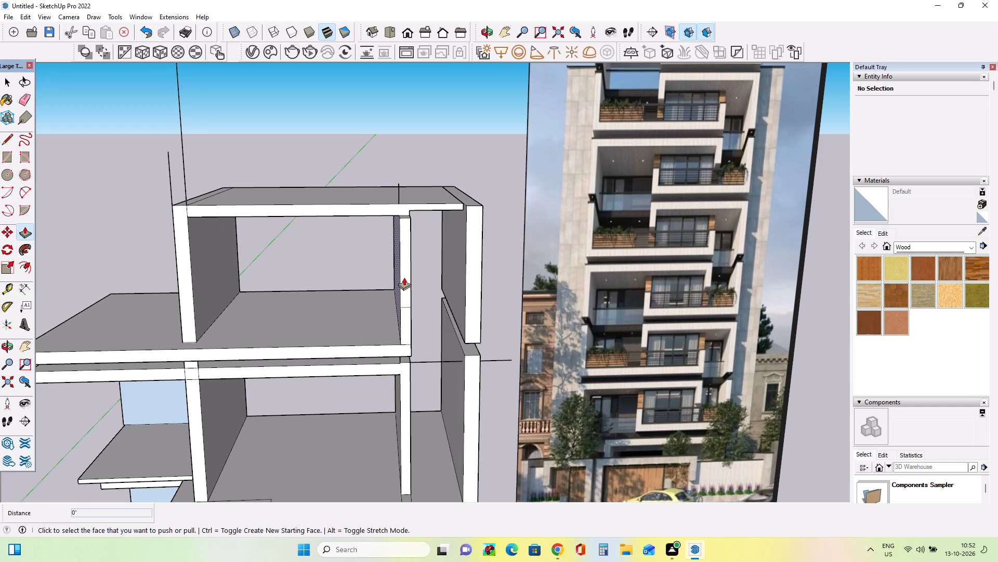
left_click(404, 278)
left_click(403, 261)
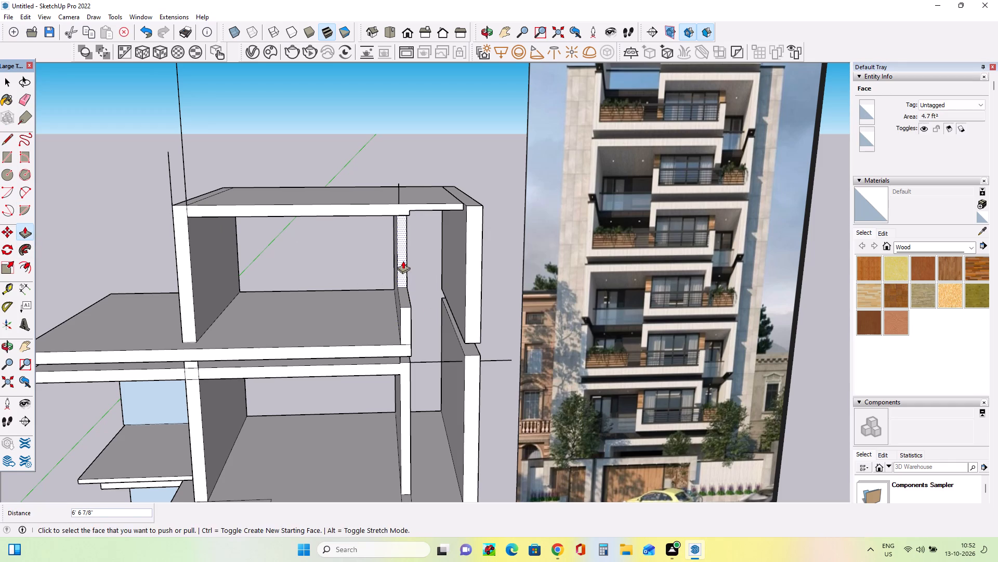
Examine the stepped partition and the upper frame's left wall, comparing them with the interlocking balconies in the reference image.
middle_click_drag(407, 284, 453, 226)
middle_click_drag(376, 319, 329, 356)
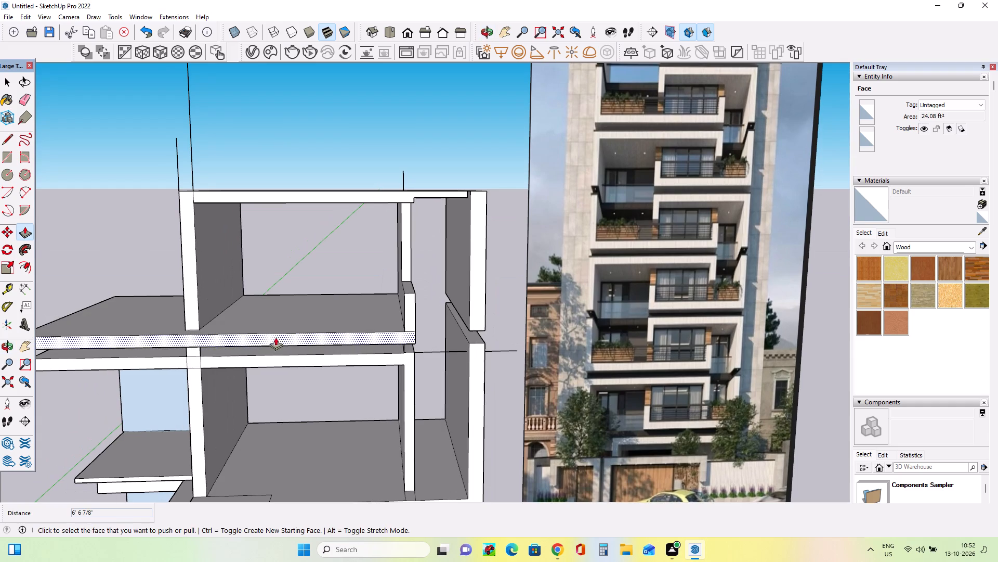
middle_click_drag(180, 327, 227, 306)
middle_click_drag(204, 303, 211, 315)
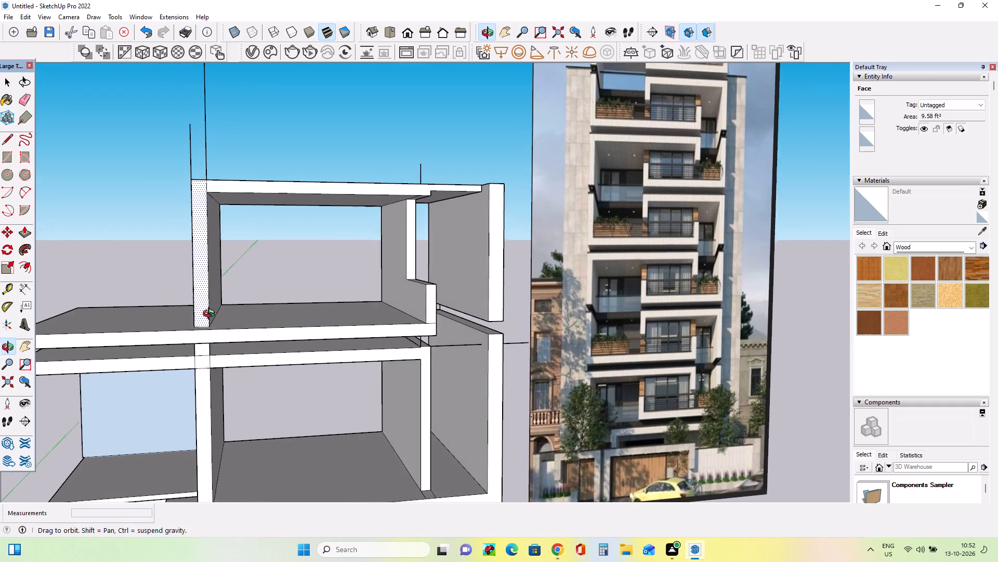
middle_click_drag(211, 315, 213, 320)
scroll(650, 335, "up", 10)
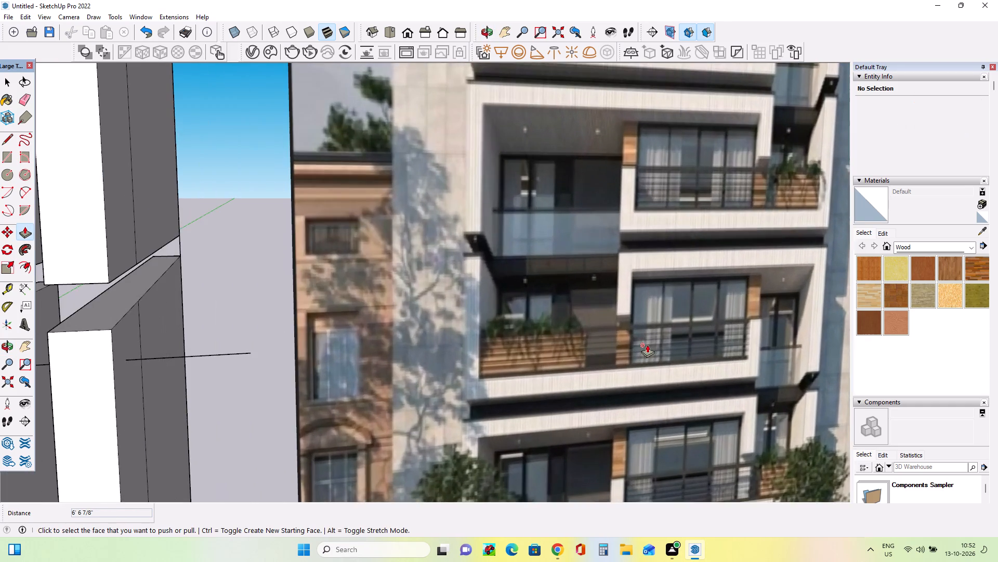
scroll(647, 344, "down", 14)
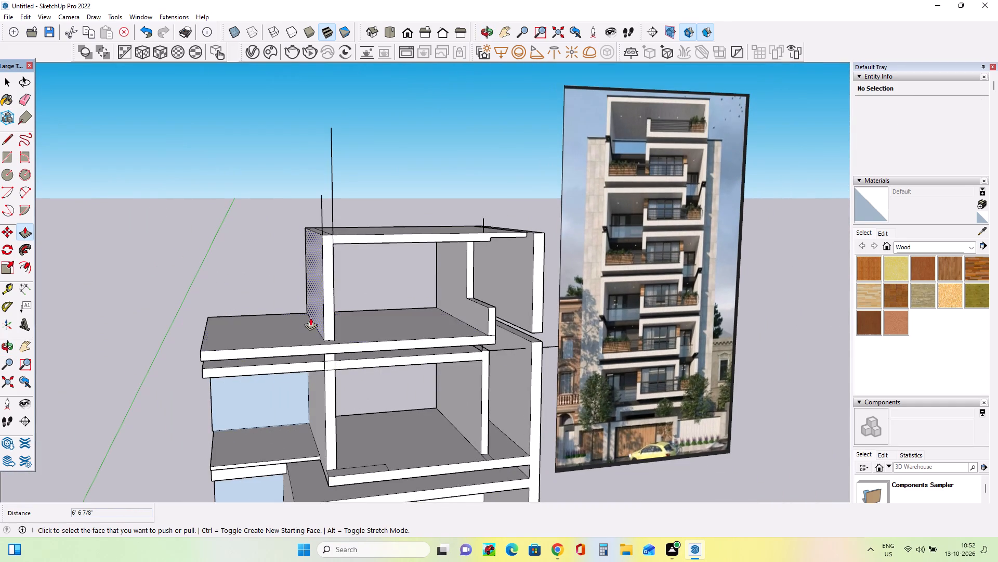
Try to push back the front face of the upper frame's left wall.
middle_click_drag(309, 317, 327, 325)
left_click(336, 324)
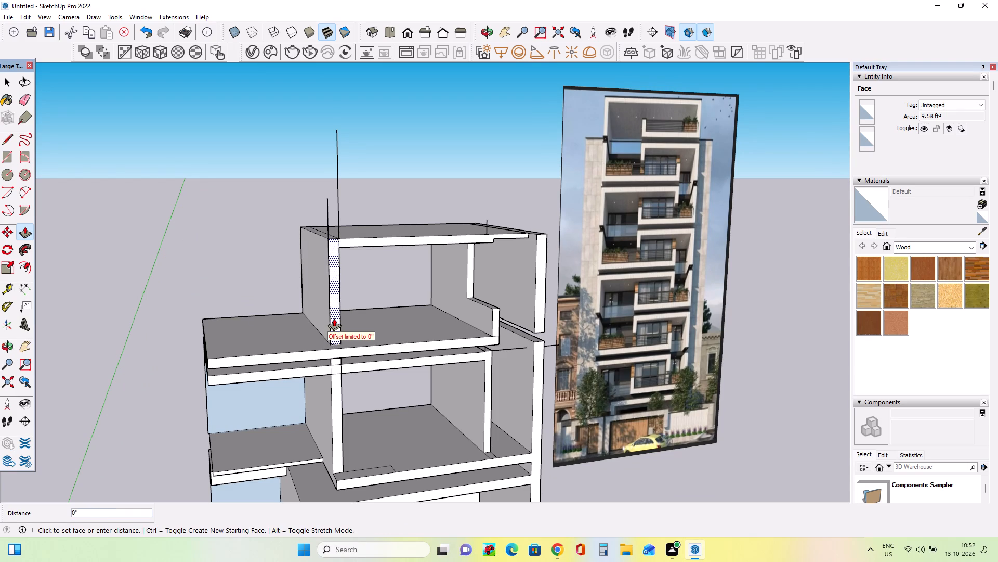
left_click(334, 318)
Split the front face of the upper frame's left wall with a horizontal line at about the partition's step height.
middle_click_drag(405, 329, 329, 334)
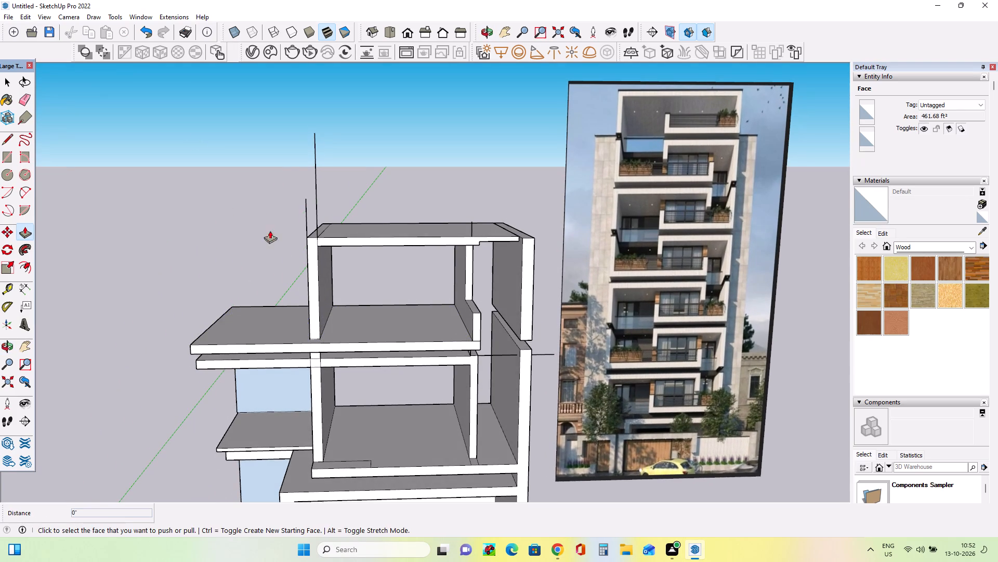
left_click(6, 142)
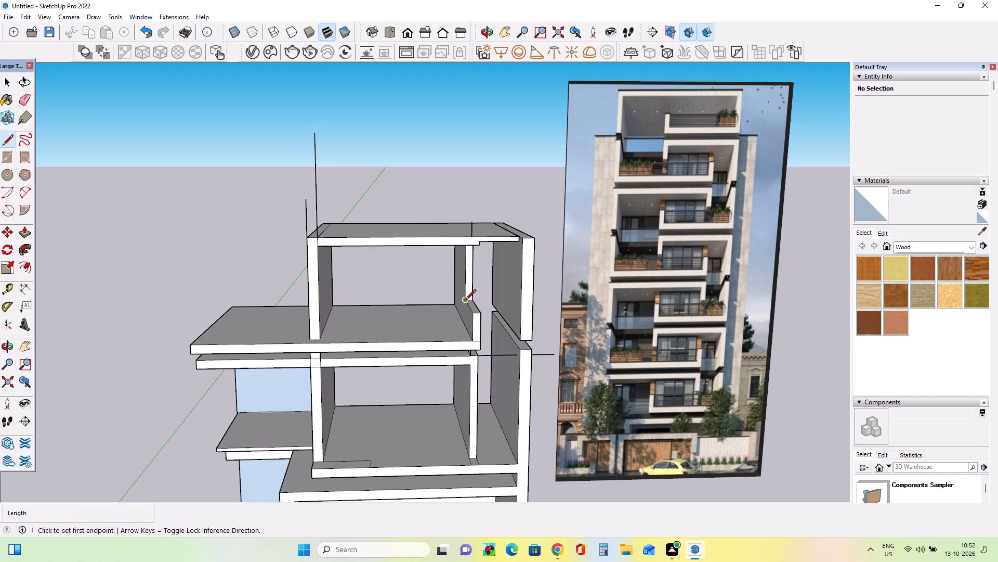
left_click(319, 302)
left_click(310, 302)
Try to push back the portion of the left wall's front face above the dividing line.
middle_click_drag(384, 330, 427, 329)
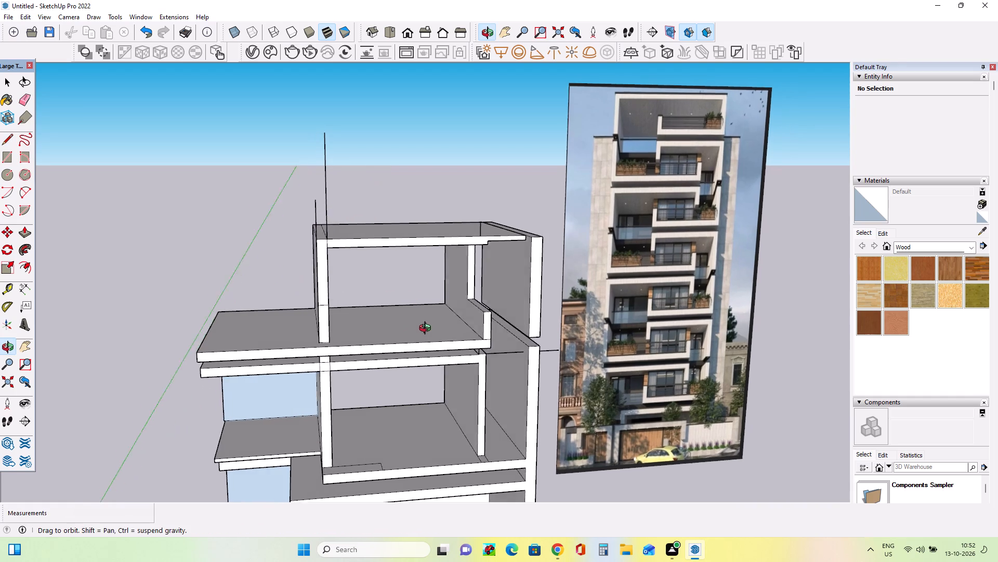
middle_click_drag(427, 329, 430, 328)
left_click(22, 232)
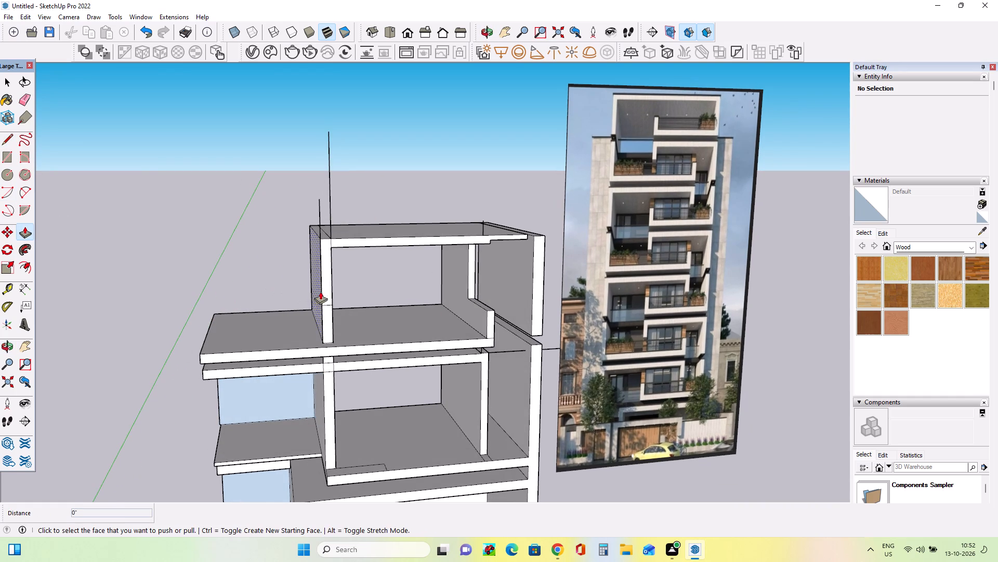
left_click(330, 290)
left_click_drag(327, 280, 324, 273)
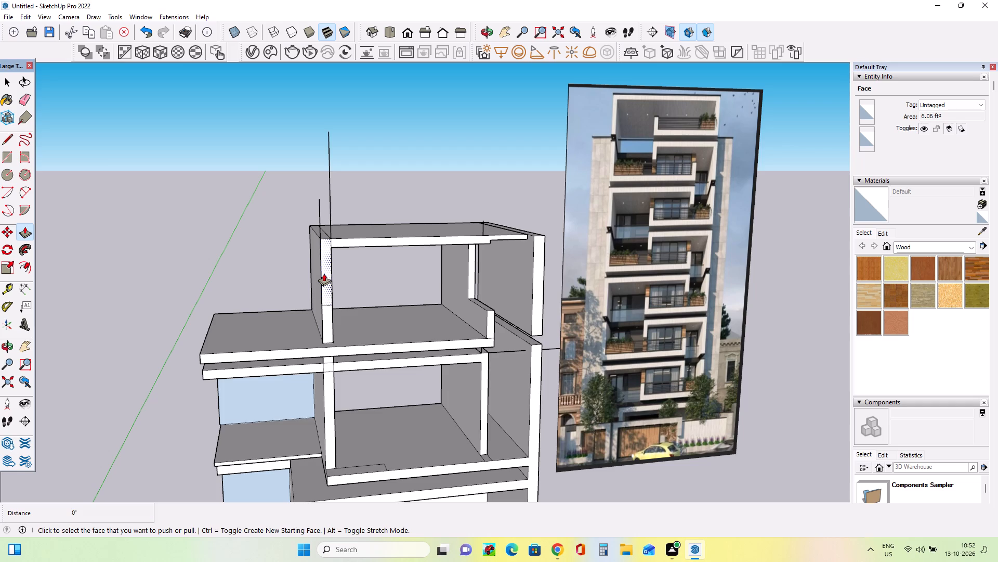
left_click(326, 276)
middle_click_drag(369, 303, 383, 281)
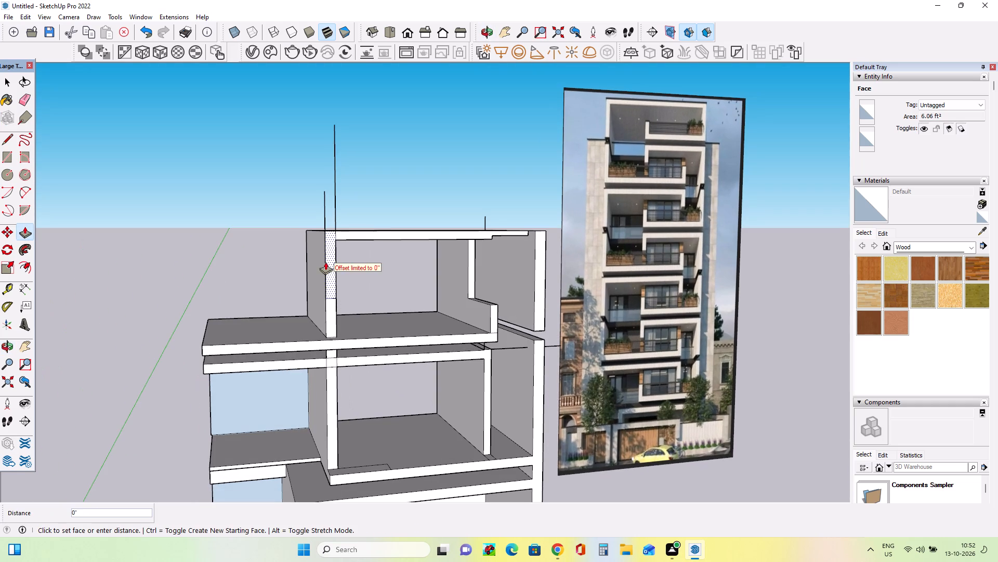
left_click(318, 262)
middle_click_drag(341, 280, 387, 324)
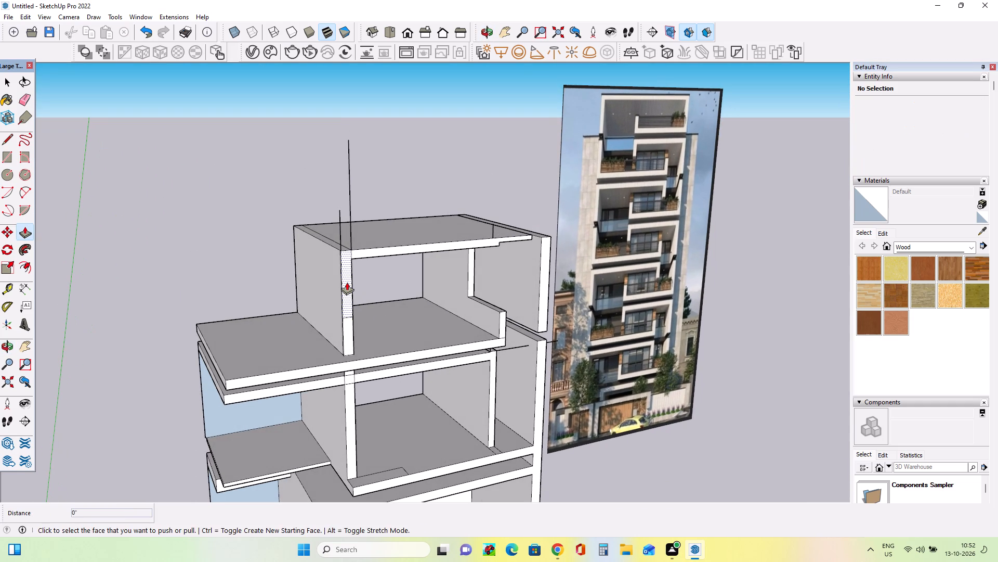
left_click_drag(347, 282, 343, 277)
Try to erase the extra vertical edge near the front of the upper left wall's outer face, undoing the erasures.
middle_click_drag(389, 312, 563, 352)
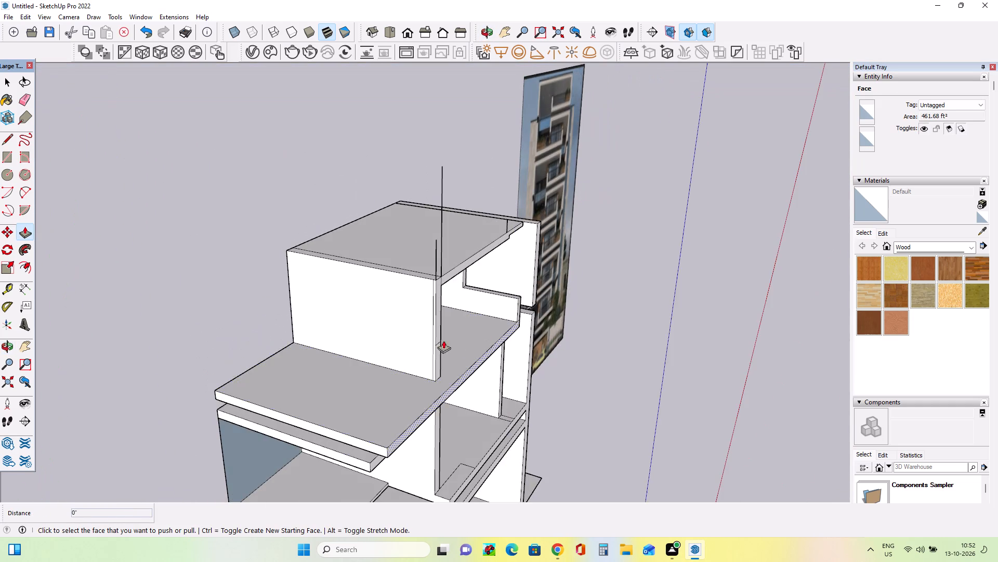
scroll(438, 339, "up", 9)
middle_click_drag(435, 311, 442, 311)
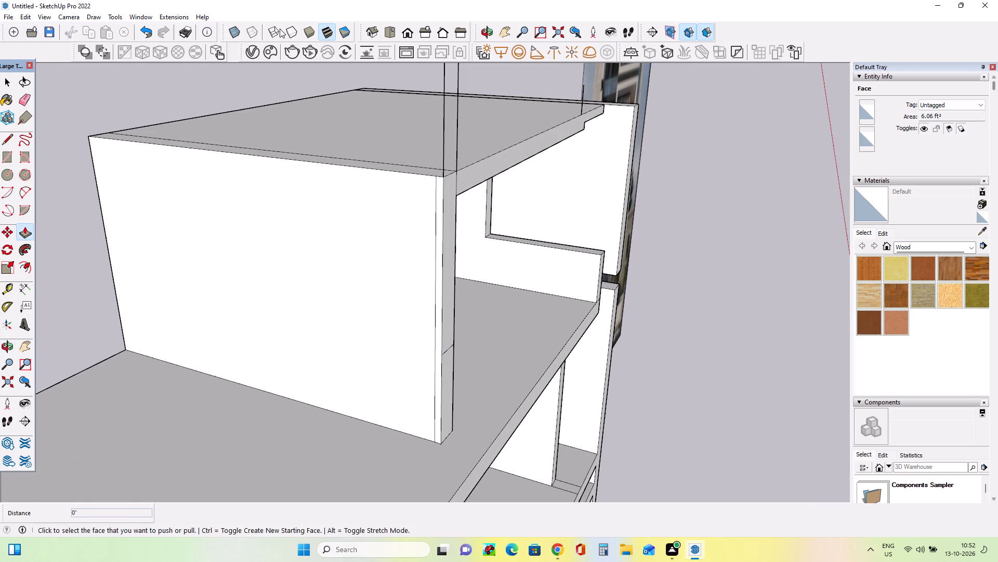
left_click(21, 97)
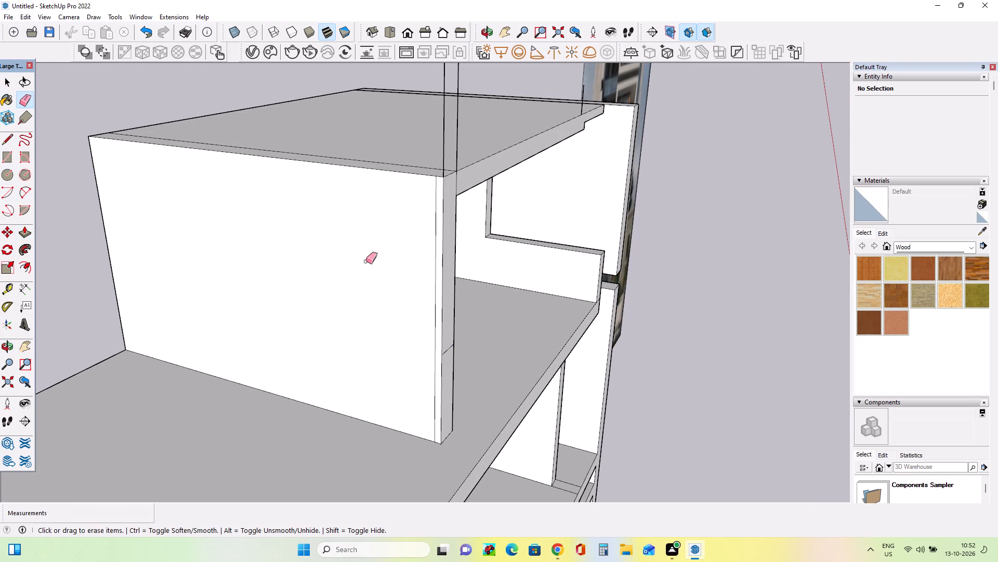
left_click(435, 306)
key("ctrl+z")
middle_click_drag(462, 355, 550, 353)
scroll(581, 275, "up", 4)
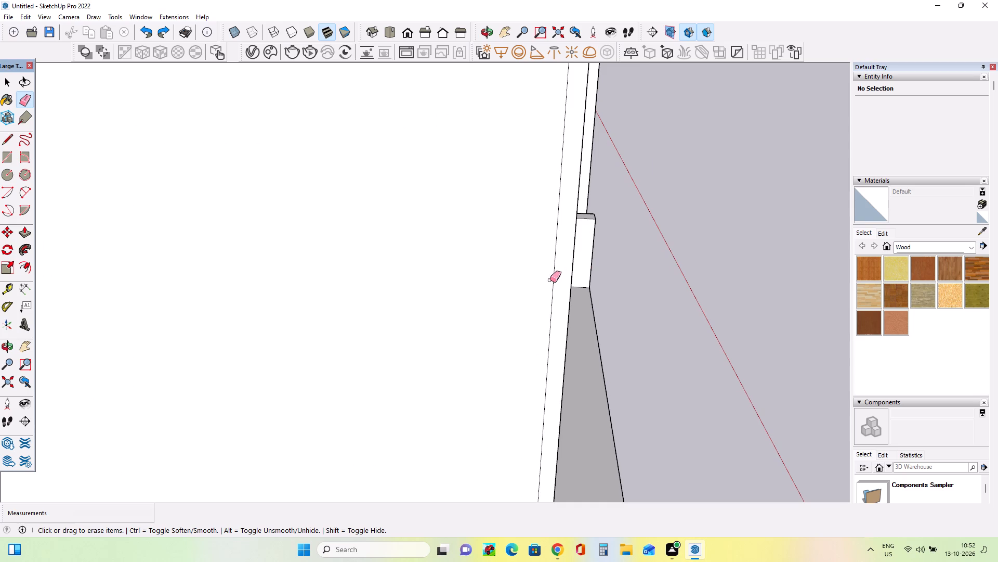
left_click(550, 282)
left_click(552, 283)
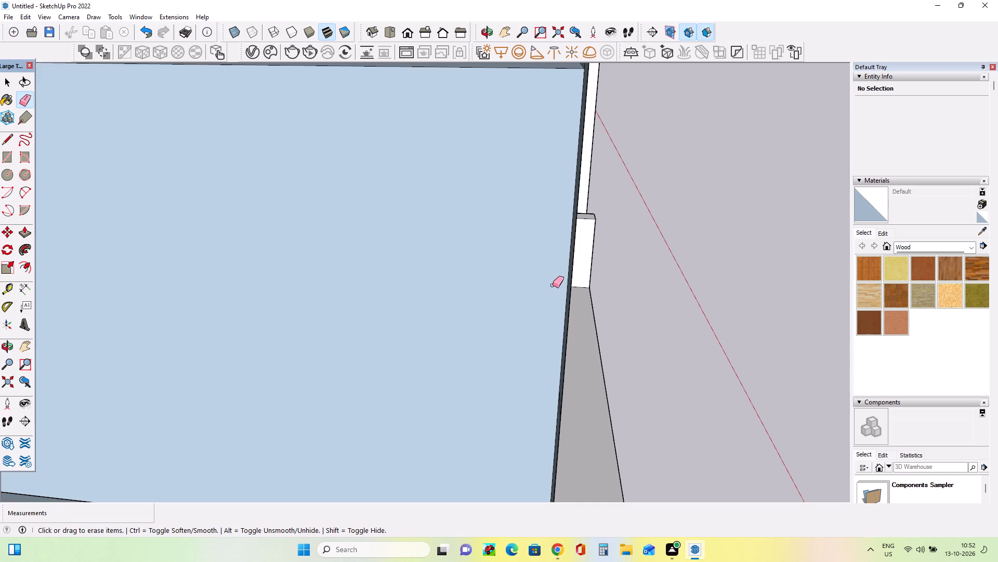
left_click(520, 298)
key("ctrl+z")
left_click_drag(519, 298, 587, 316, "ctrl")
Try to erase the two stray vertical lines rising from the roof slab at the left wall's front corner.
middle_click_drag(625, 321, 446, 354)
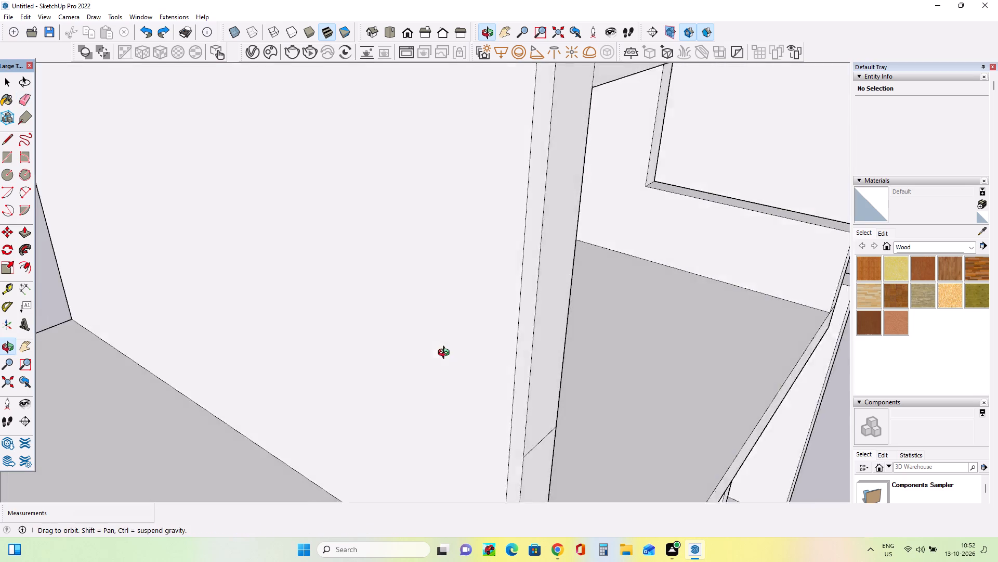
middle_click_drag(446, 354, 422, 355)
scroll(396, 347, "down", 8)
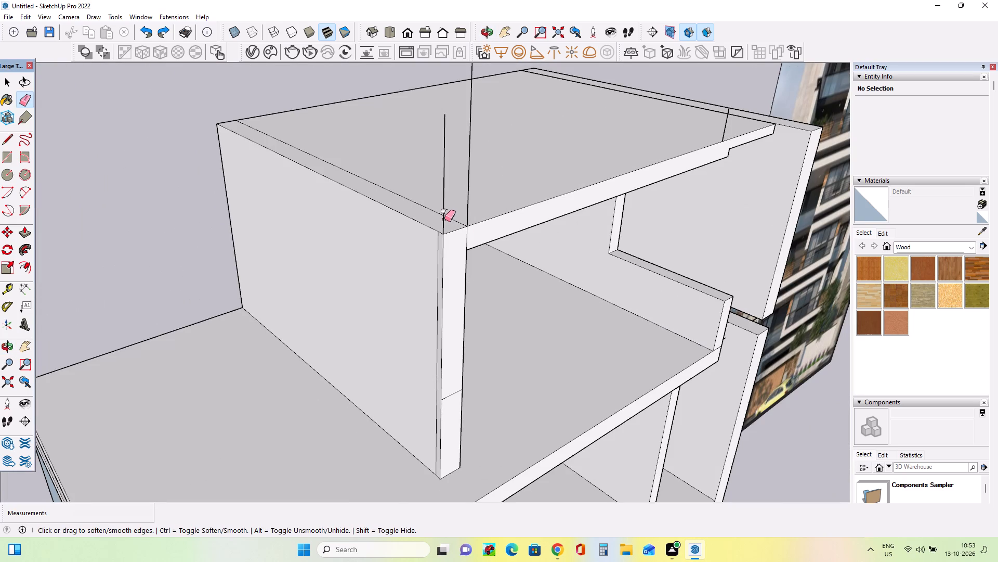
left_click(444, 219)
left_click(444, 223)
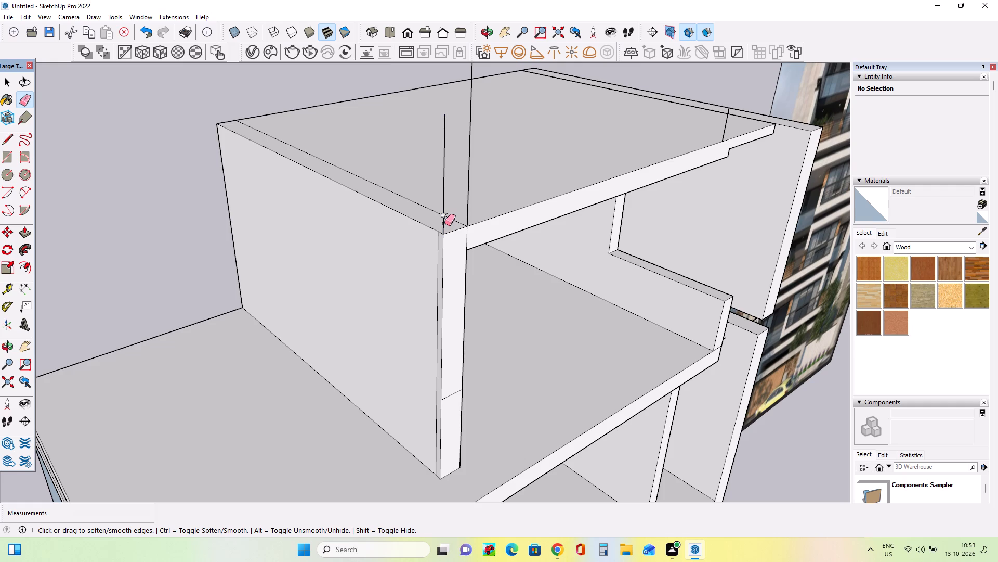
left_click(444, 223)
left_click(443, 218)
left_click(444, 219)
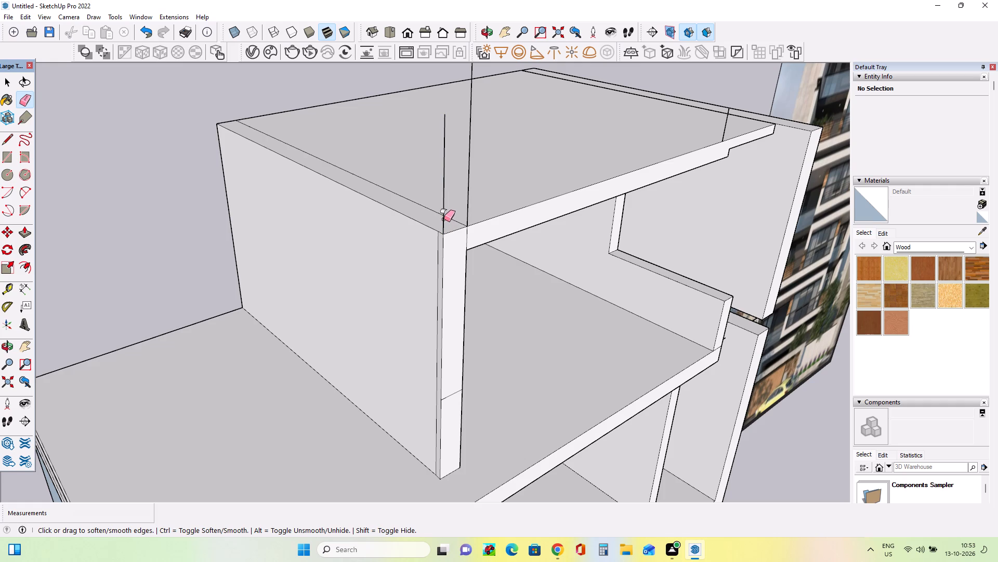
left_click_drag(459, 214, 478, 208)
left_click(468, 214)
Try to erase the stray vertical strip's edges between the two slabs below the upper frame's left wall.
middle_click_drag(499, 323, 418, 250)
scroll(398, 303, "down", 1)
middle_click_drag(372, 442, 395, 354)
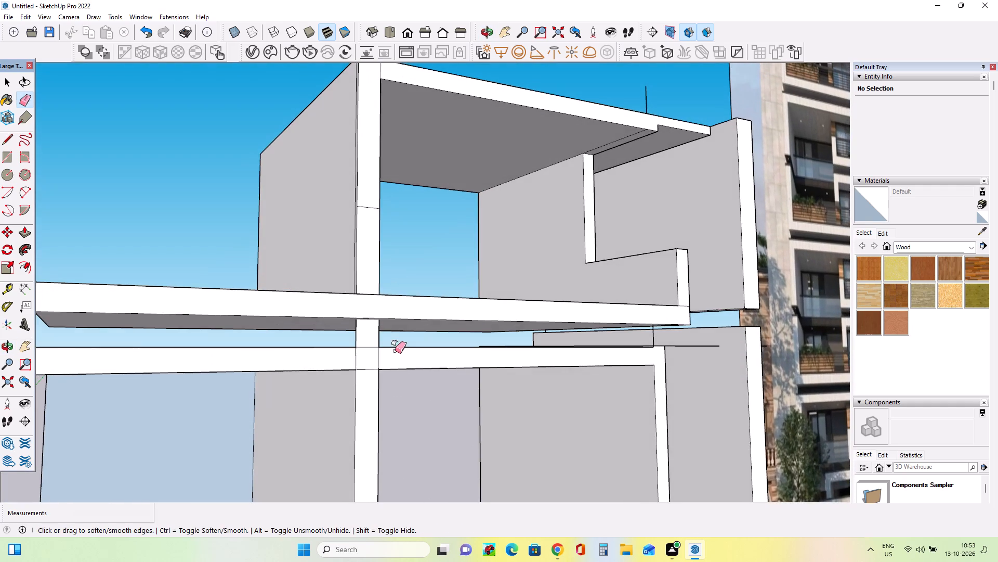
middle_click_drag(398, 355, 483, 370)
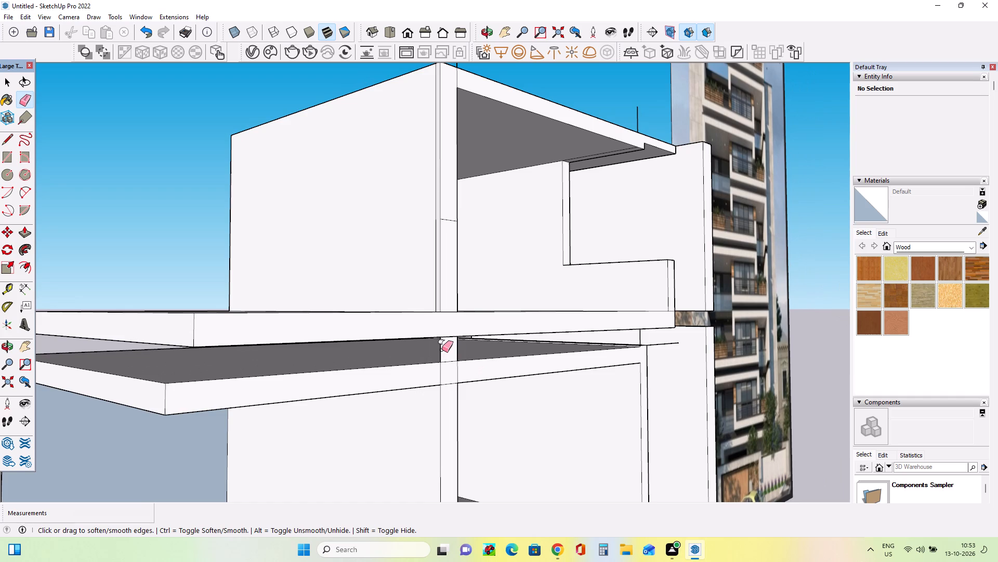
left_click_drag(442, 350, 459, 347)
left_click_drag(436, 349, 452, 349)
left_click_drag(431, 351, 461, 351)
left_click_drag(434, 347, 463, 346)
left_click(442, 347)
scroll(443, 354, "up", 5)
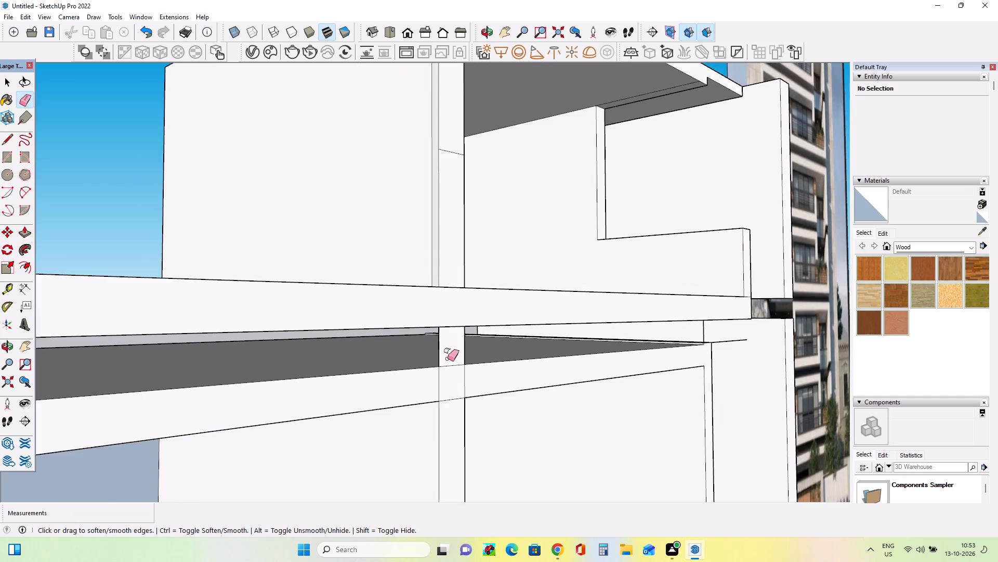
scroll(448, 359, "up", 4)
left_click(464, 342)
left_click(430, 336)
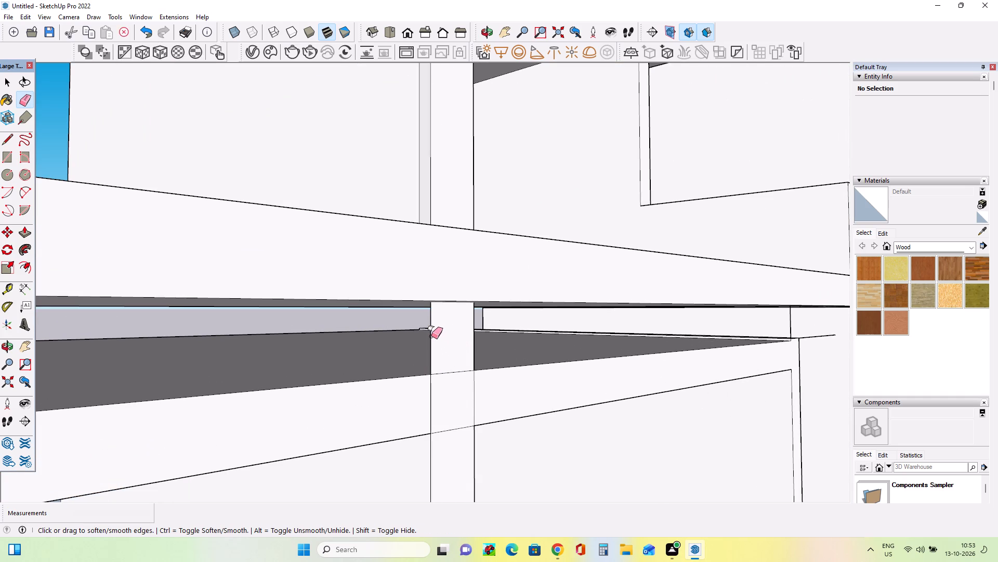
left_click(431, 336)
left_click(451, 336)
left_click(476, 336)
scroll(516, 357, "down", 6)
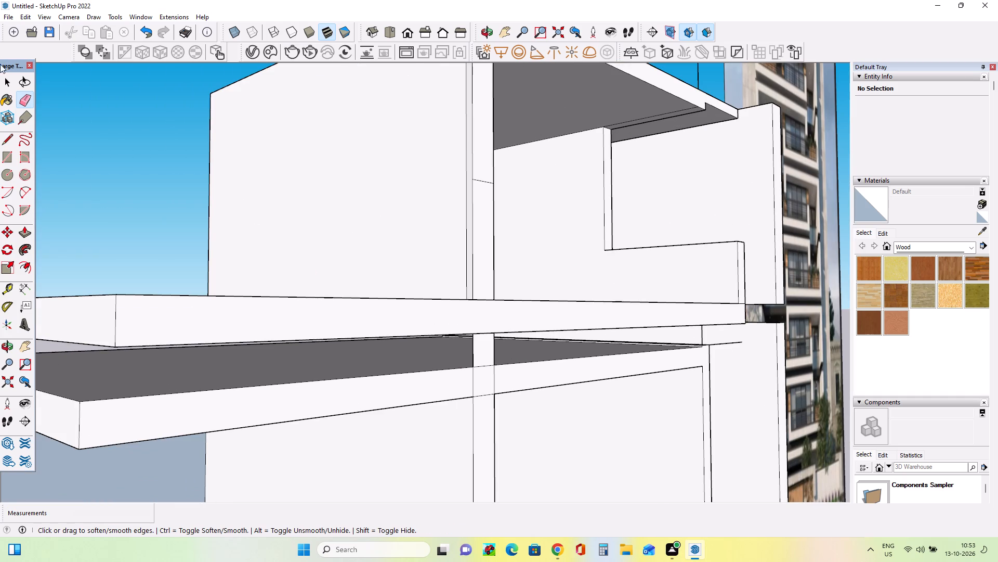
Erase the vertical edge of the strip in the gap between the two slabs below the upper left wall, removing the strip.
left_click(4, 84)
left_click(139, 152)
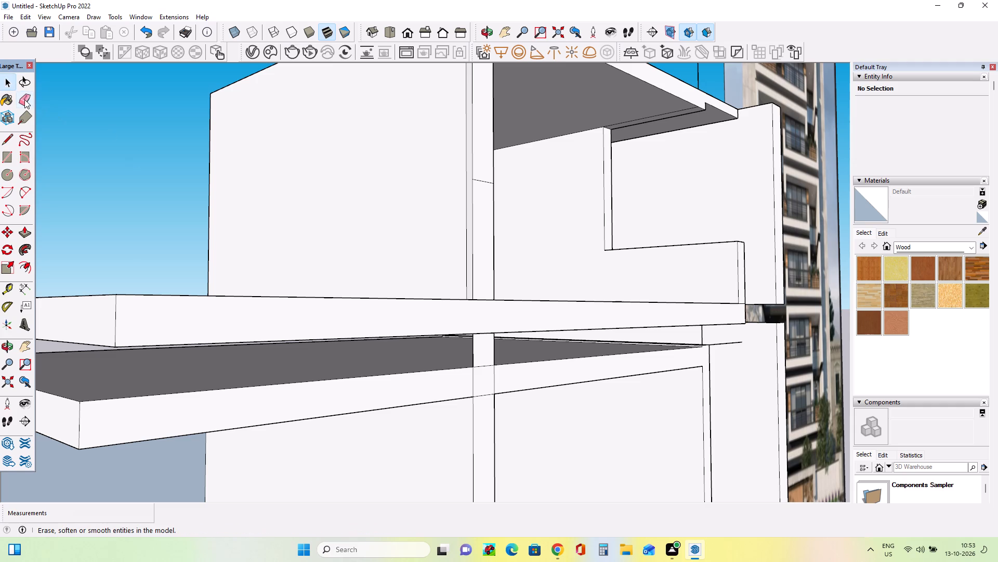
left_click(24, 99)
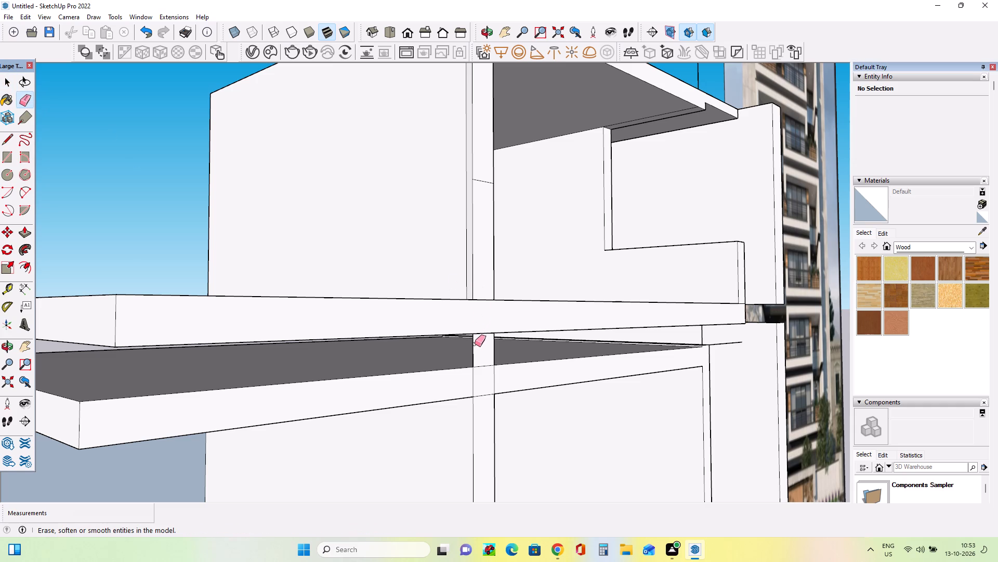
left_click(475, 344)
left_click(474, 346)
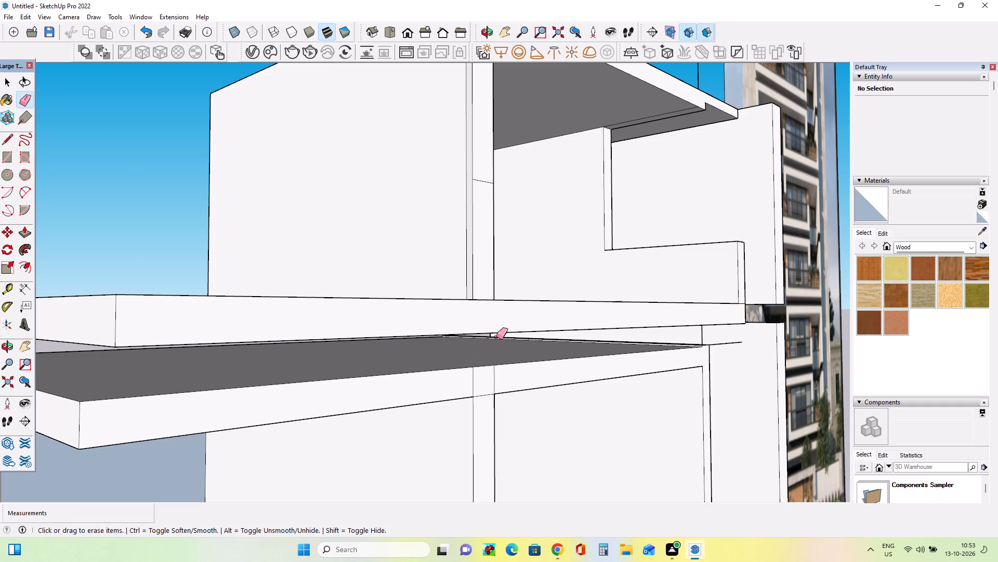
Erase the two stray vertical lines rising from the roof slab at the upper left wall's front corner.
middle_click_drag(500, 328, 377, 388)
scroll(387, 364, "down", 3)
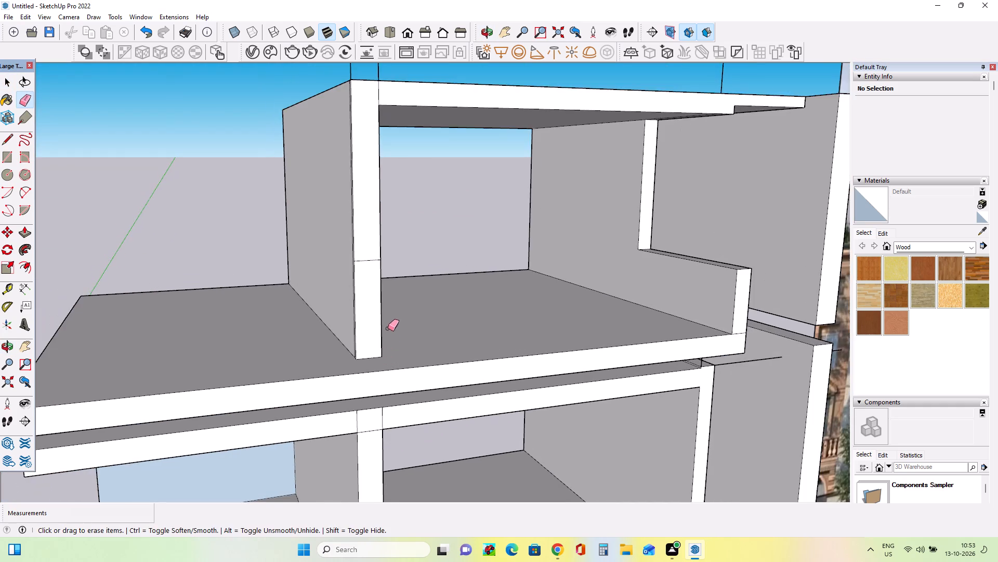
scroll(388, 328, "down", 1)
middle_click_drag(388, 328, 520, 395)
scroll(474, 290, "up", 3)
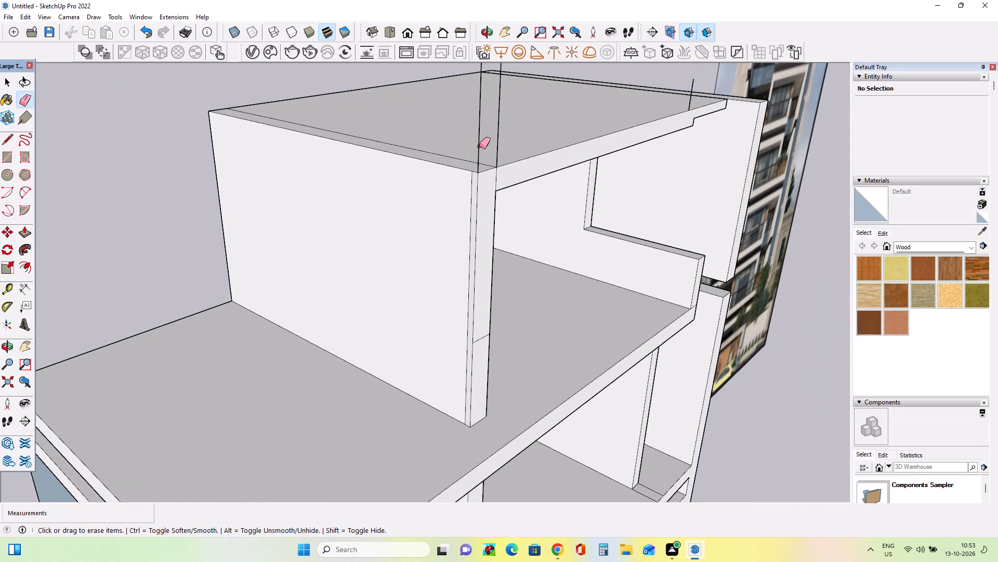
left_click(479, 148)
left_click(500, 140)
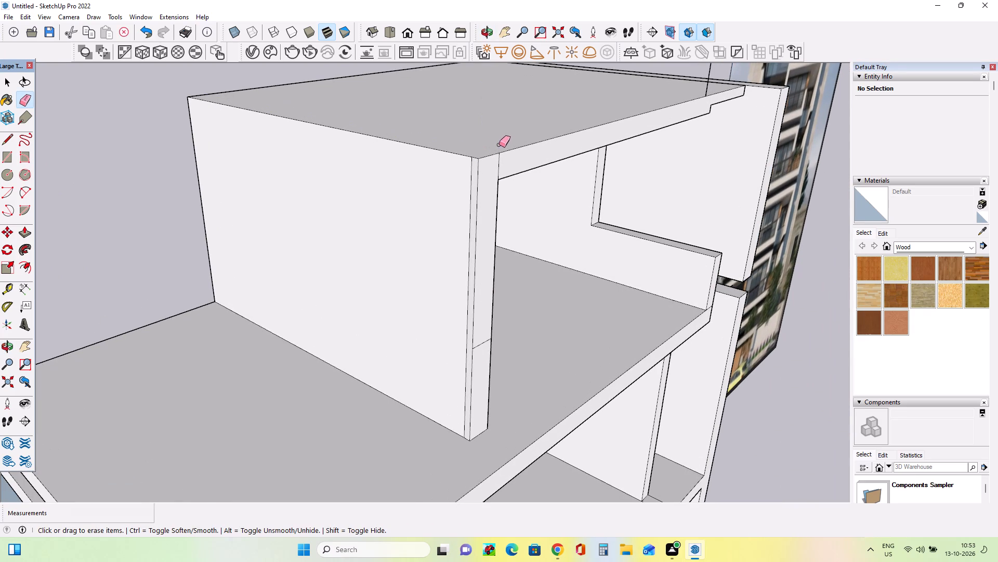
Erase the extra vertical edge near the front of the upper left wall's outer face.
middle_click_drag(517, 277, 484, 307)
scroll(419, 302, "up", 7)
middle_click_drag(402, 303, 459, 295)
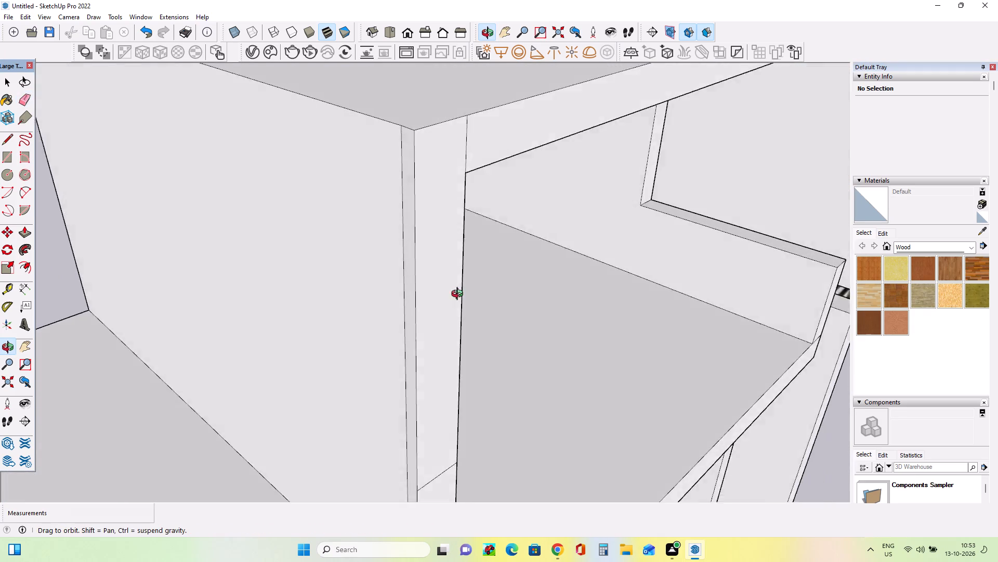
middle_click_drag(459, 295, 560, 293)
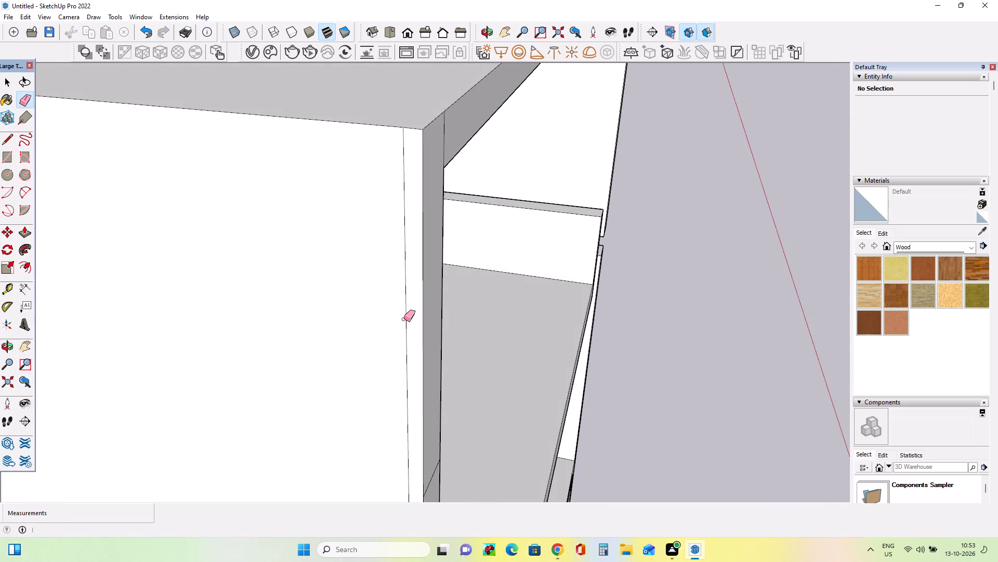
middle_click(404, 319)
middle_click(405, 319)
left_click(405, 319)
scroll(422, 321, "down", 2)
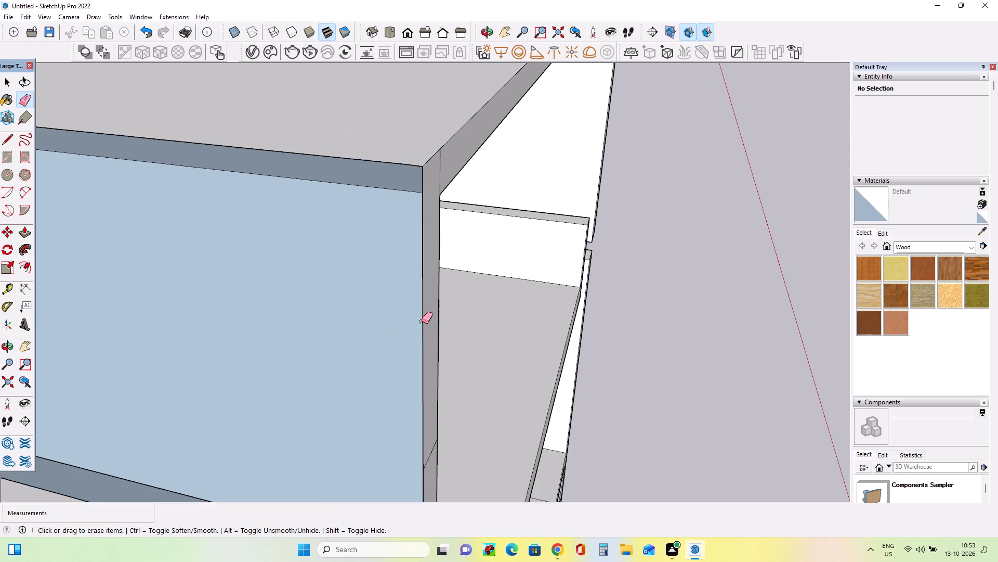
scroll(422, 321, "down", 8)
middle_click_drag(326, 448, 395, 385)
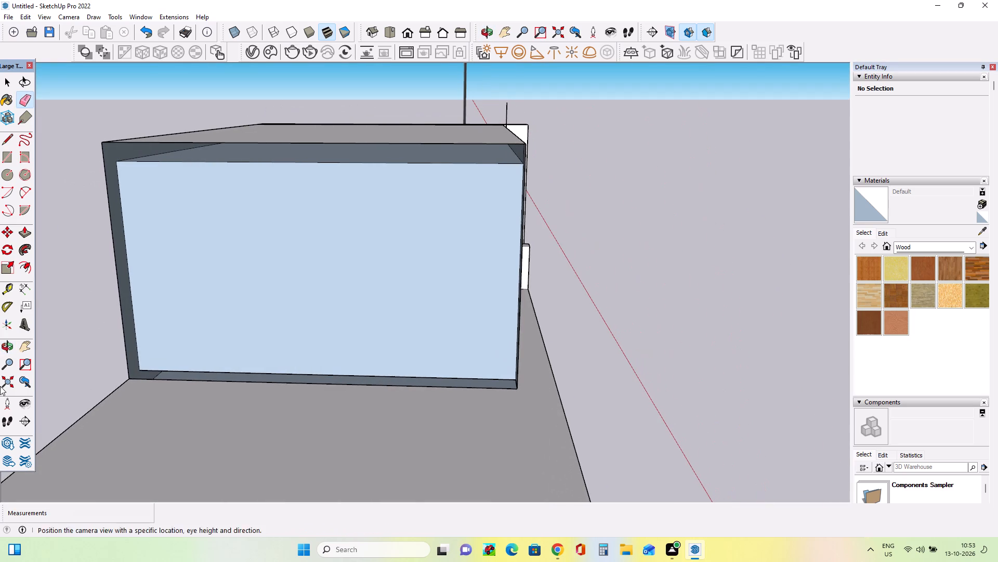
Close the left wall's open outer side with a rectangle of about 16' 4" by 9' 9 15/16" between opposite corners.
left_click(7, 161)
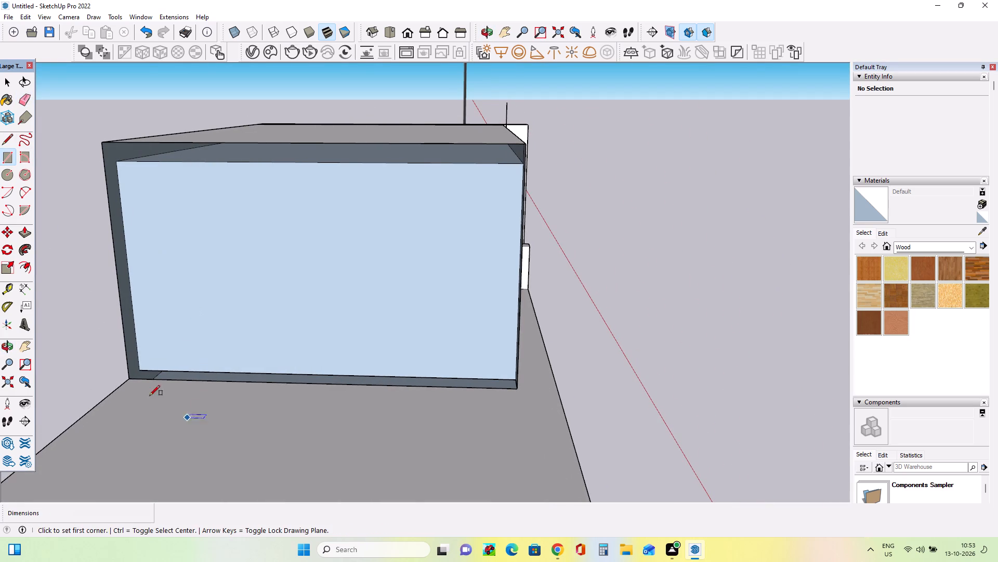
left_click(128, 381)
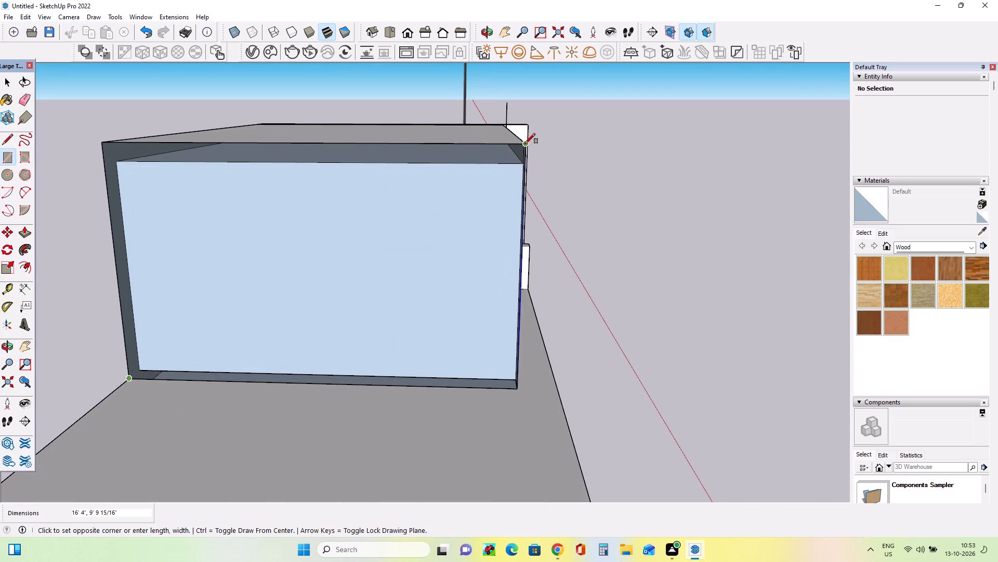
left_click(525, 144)
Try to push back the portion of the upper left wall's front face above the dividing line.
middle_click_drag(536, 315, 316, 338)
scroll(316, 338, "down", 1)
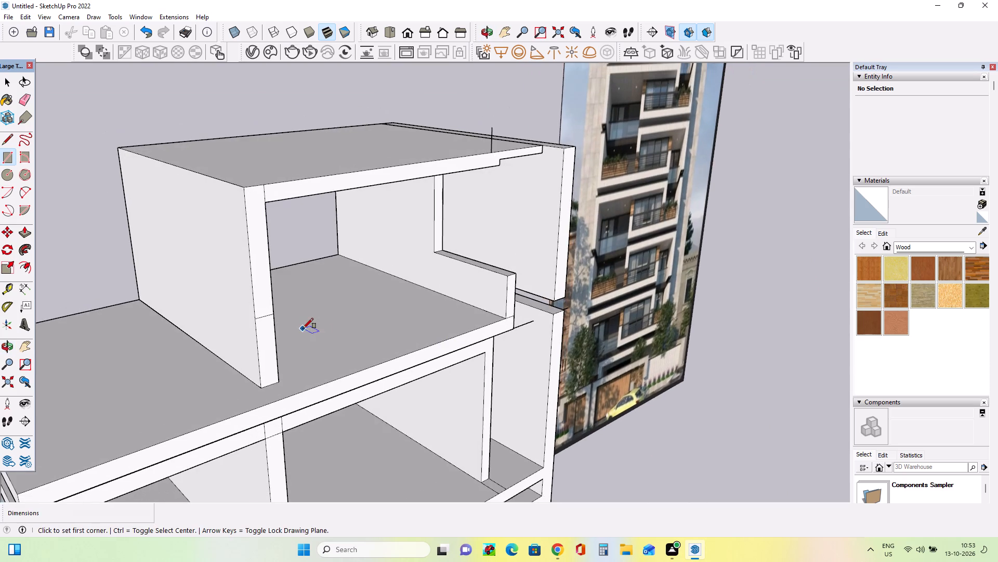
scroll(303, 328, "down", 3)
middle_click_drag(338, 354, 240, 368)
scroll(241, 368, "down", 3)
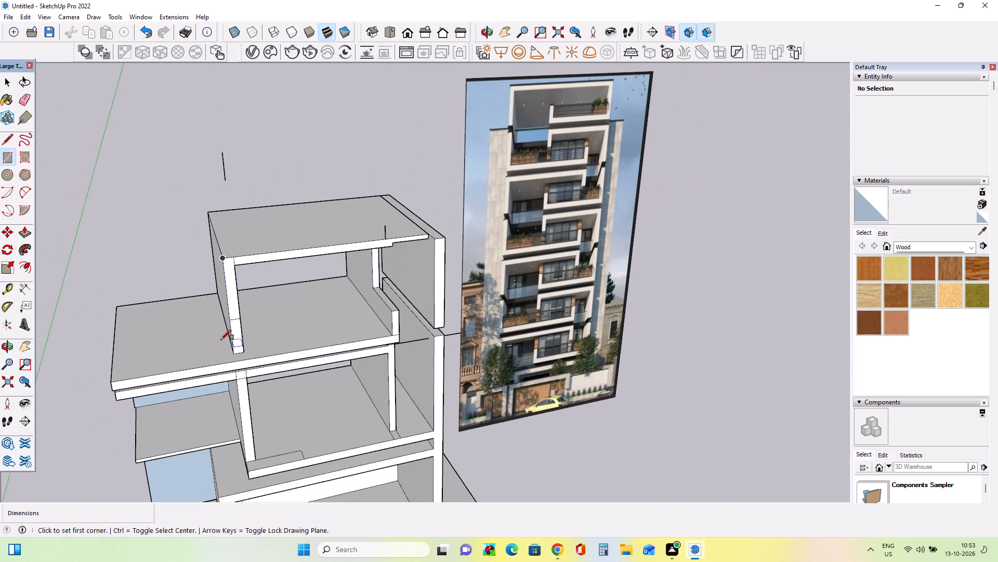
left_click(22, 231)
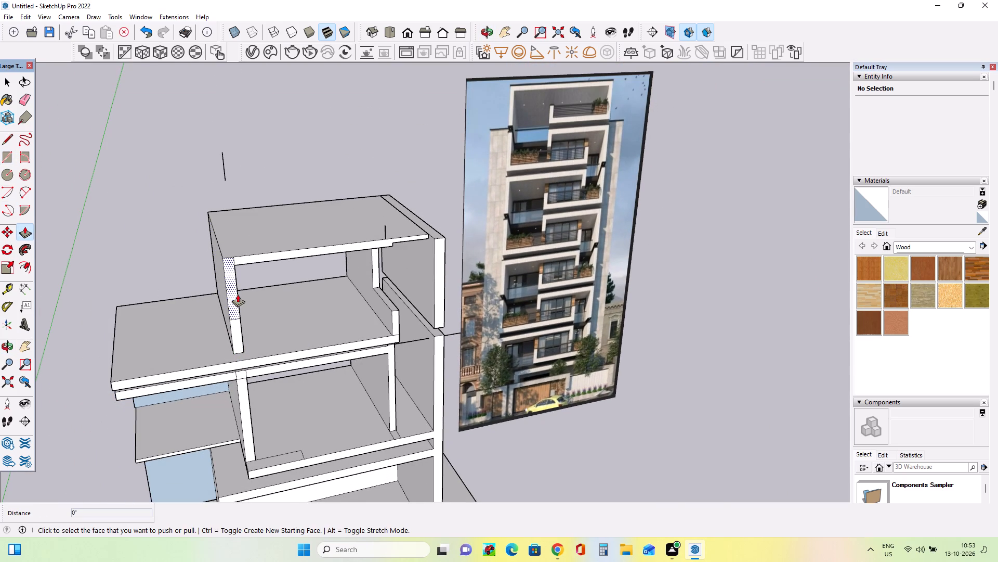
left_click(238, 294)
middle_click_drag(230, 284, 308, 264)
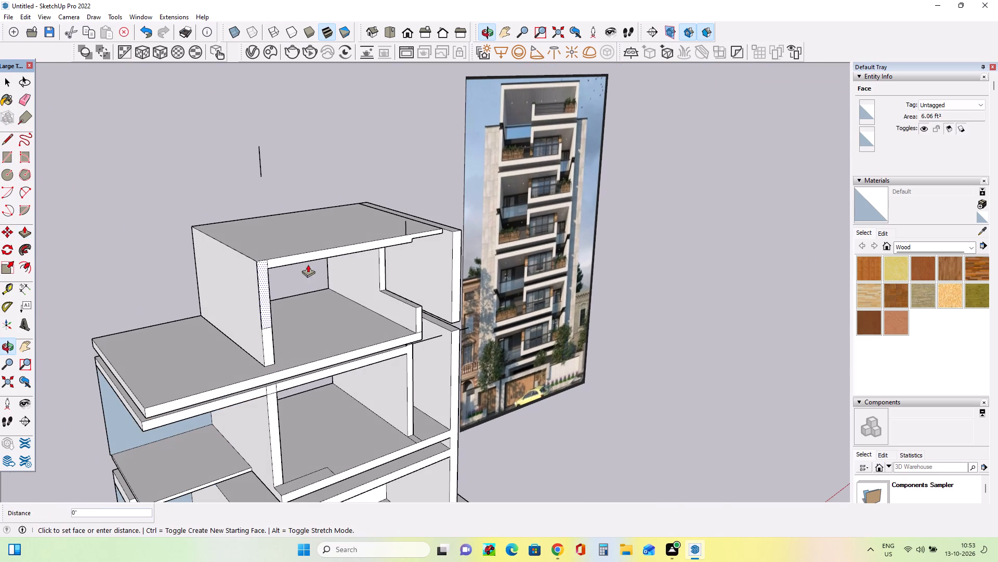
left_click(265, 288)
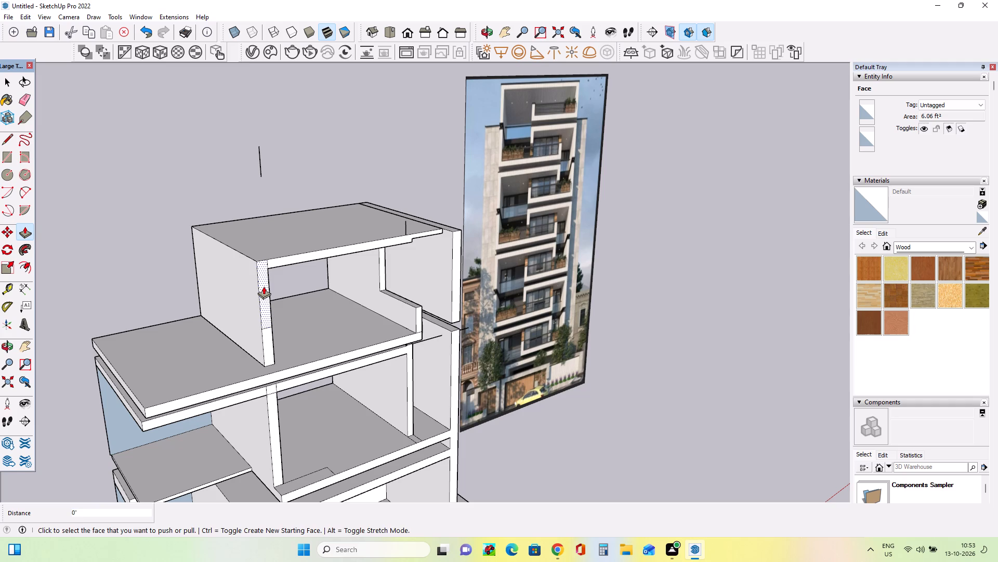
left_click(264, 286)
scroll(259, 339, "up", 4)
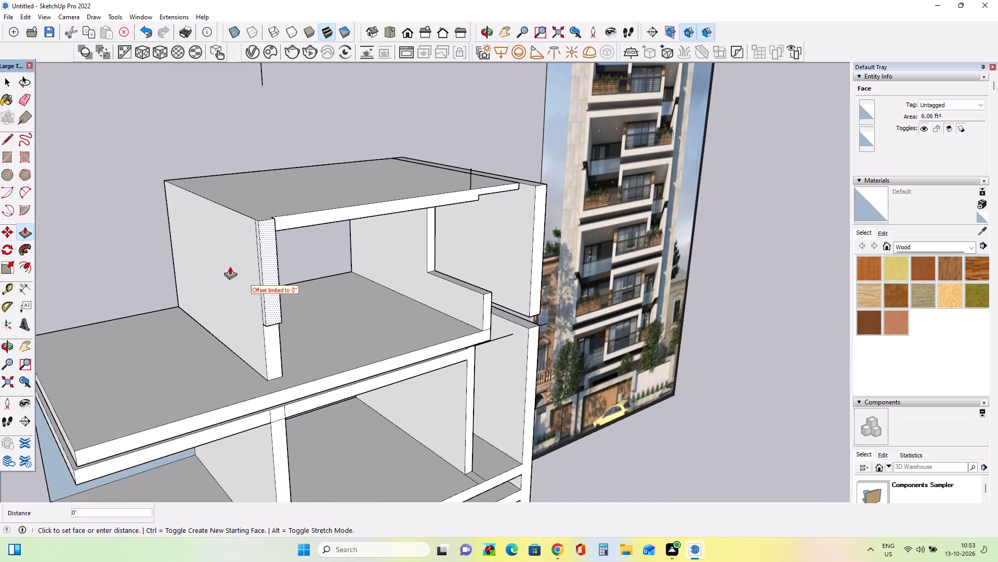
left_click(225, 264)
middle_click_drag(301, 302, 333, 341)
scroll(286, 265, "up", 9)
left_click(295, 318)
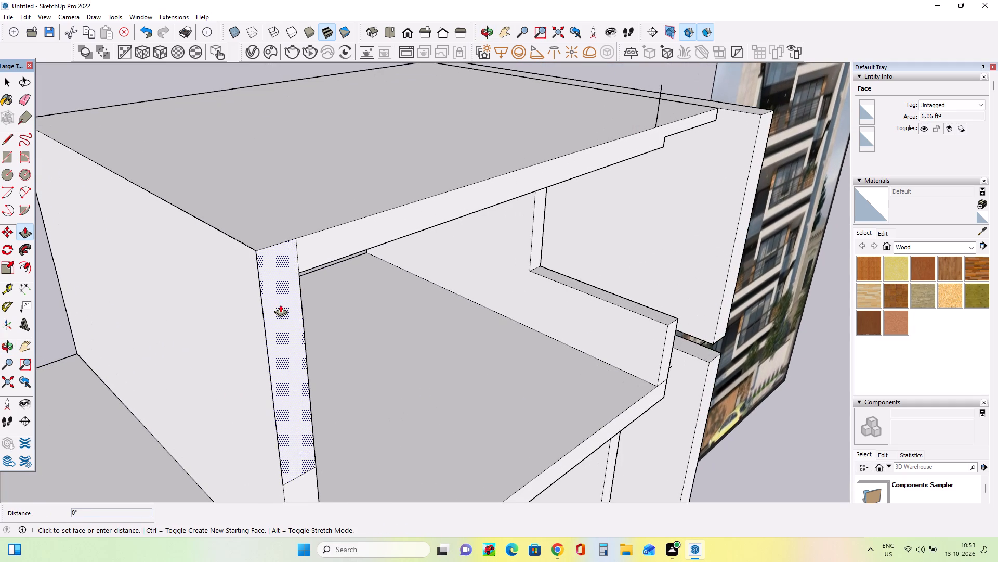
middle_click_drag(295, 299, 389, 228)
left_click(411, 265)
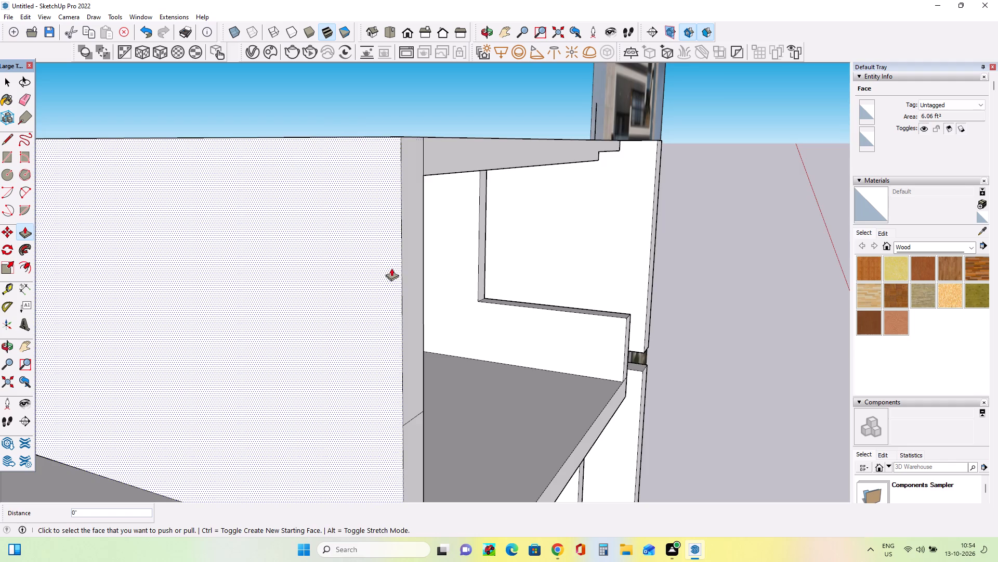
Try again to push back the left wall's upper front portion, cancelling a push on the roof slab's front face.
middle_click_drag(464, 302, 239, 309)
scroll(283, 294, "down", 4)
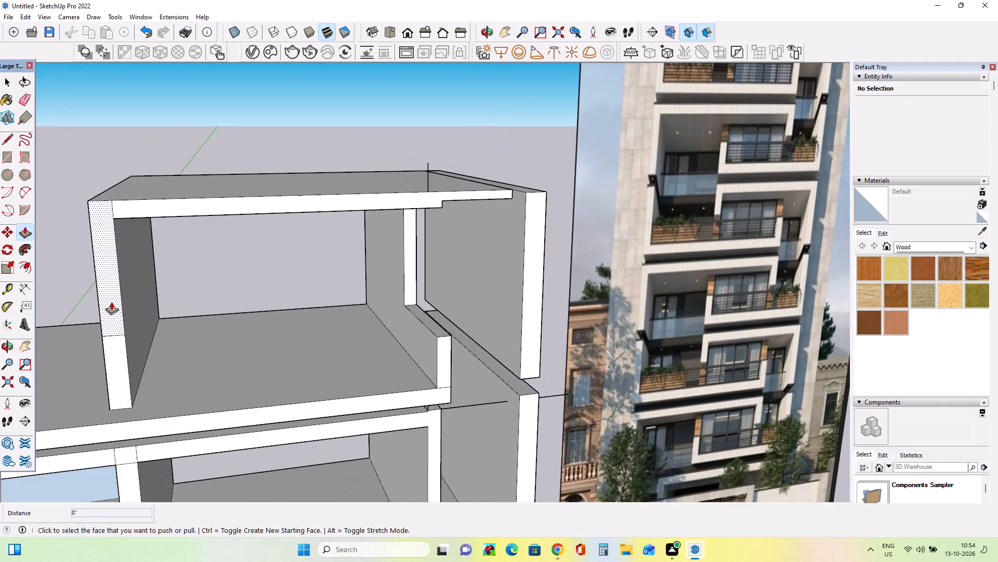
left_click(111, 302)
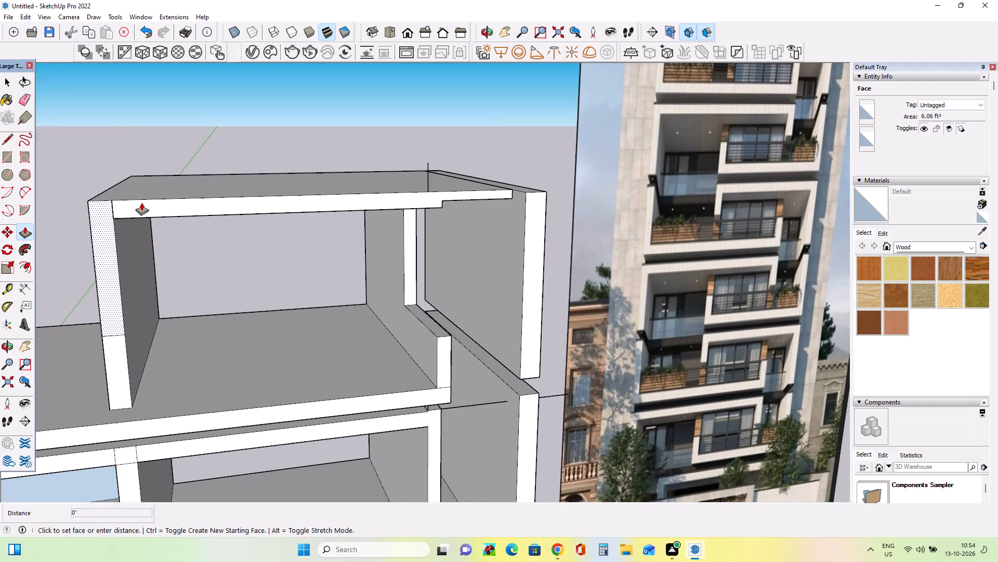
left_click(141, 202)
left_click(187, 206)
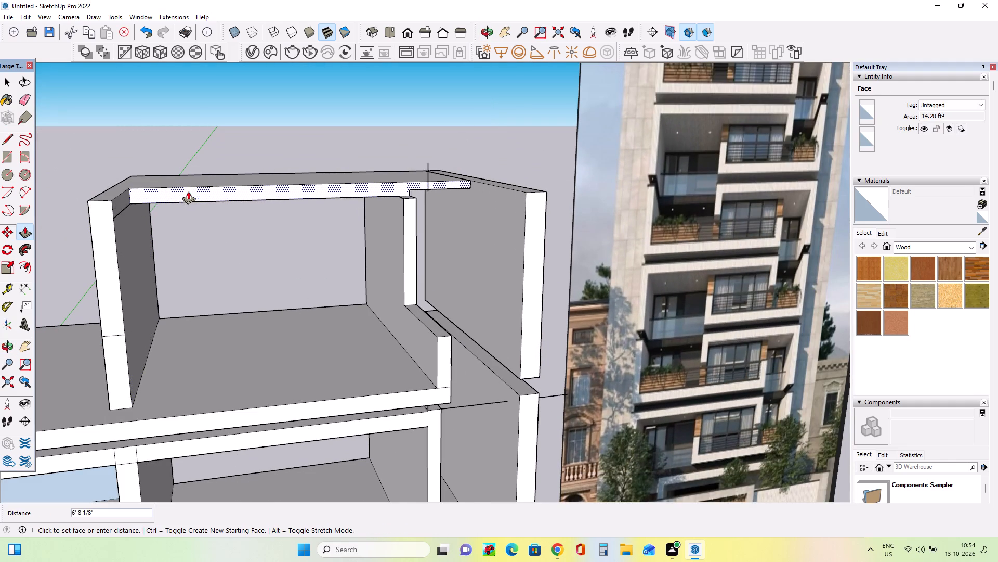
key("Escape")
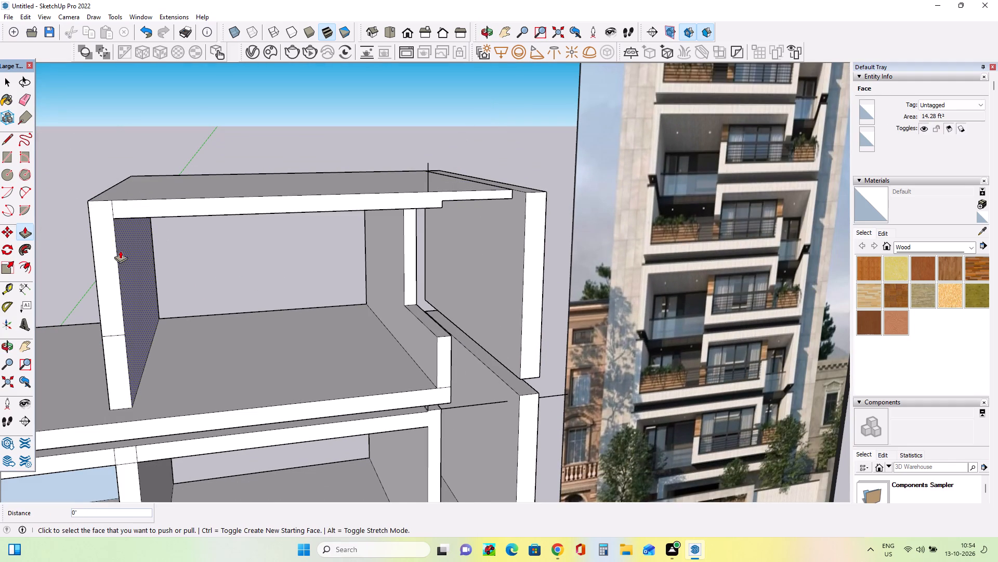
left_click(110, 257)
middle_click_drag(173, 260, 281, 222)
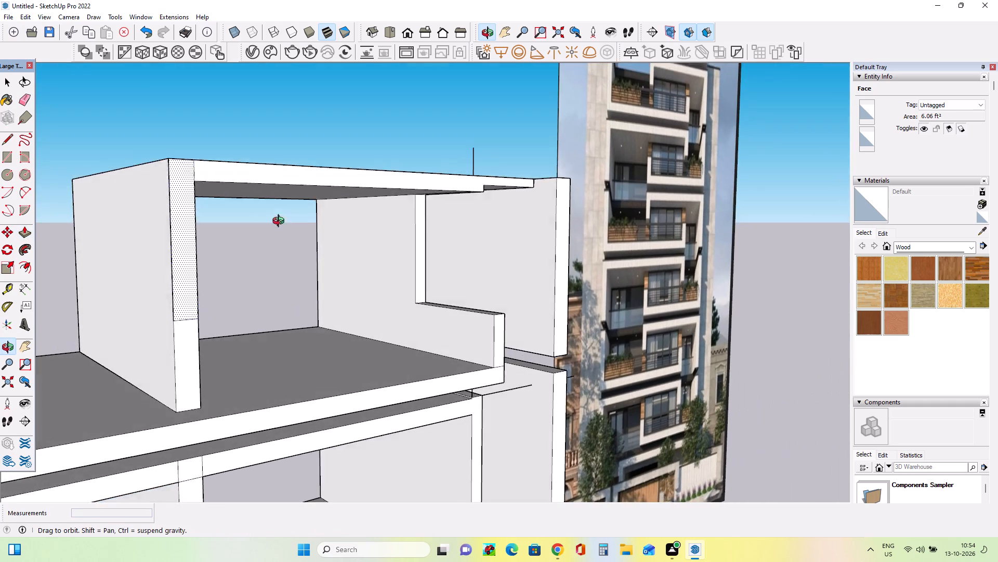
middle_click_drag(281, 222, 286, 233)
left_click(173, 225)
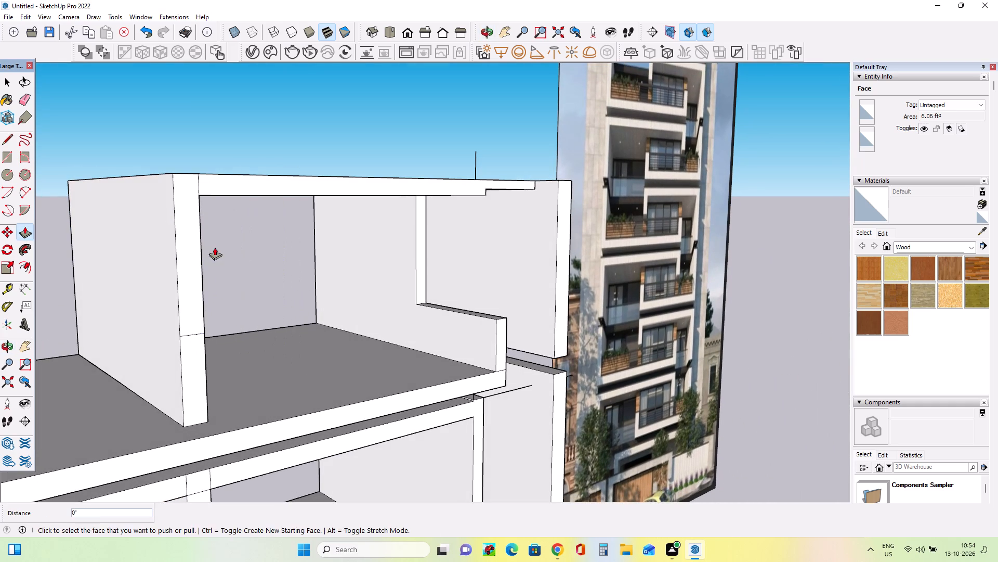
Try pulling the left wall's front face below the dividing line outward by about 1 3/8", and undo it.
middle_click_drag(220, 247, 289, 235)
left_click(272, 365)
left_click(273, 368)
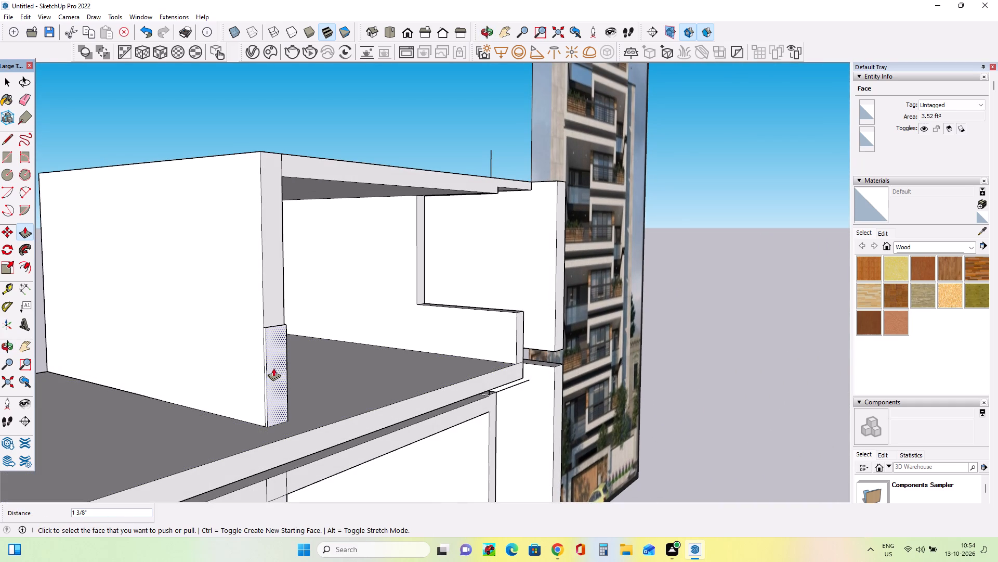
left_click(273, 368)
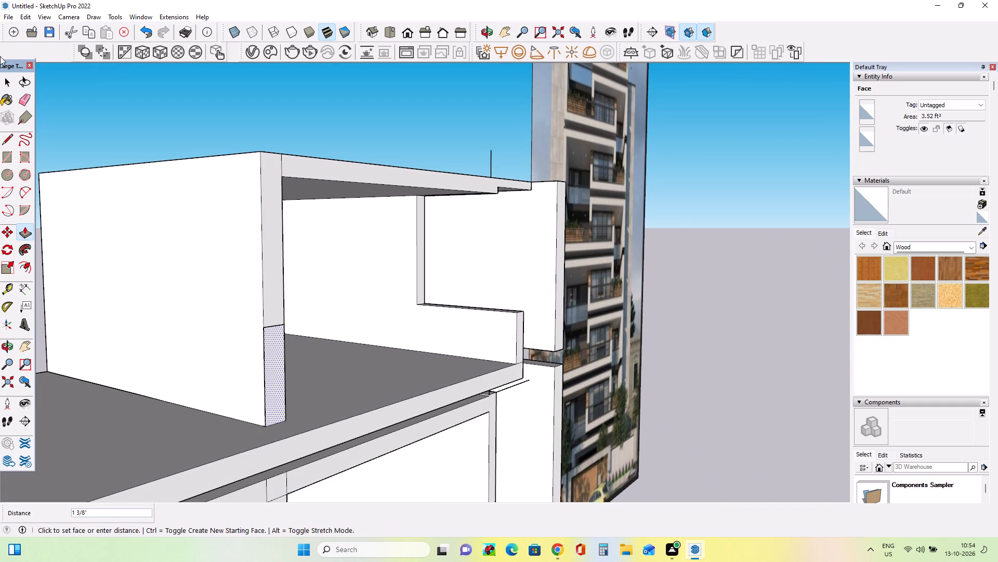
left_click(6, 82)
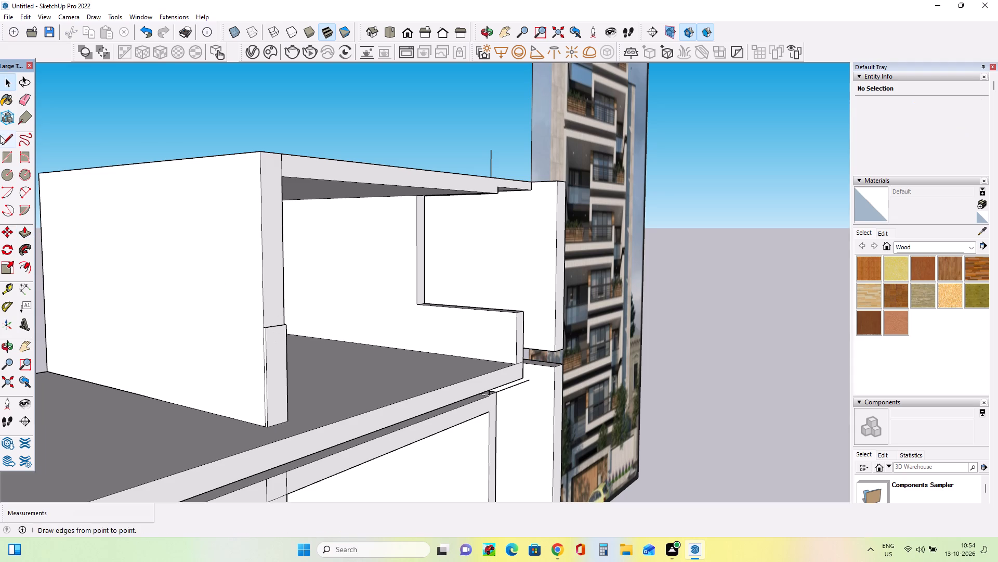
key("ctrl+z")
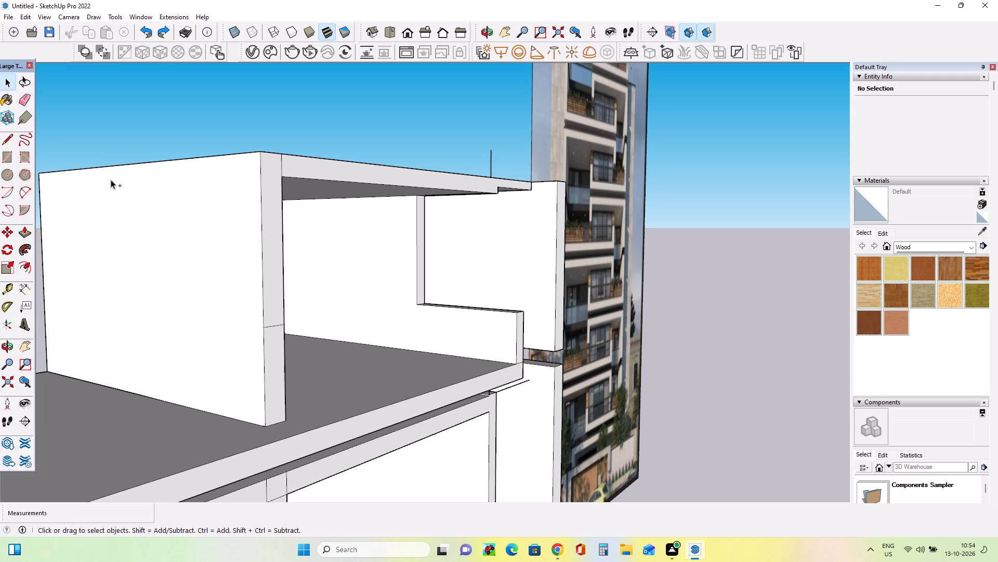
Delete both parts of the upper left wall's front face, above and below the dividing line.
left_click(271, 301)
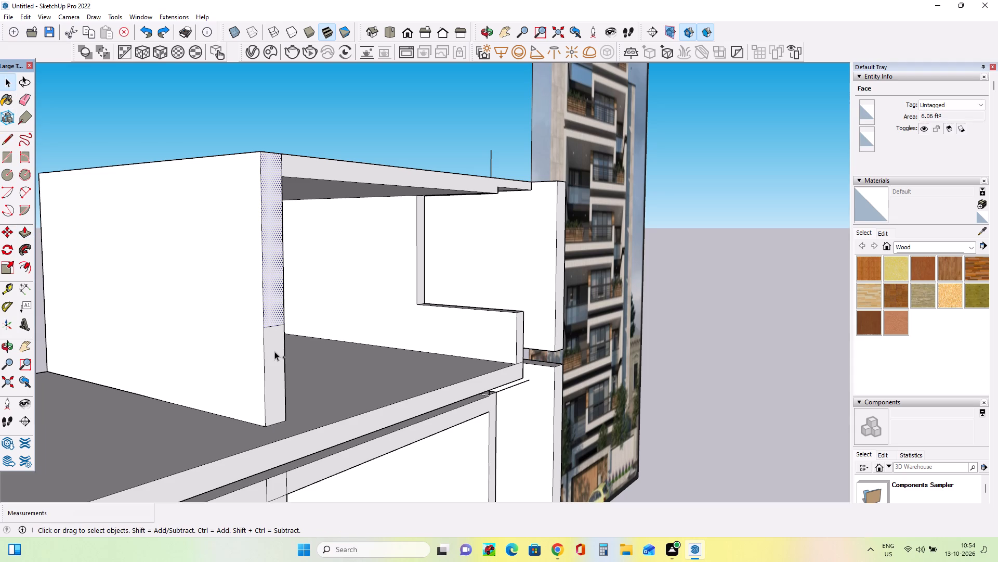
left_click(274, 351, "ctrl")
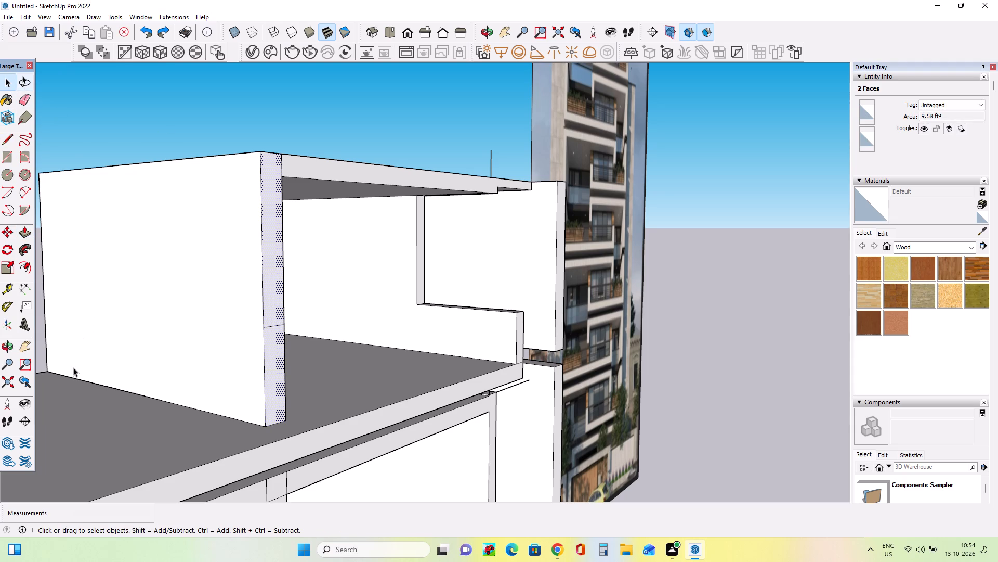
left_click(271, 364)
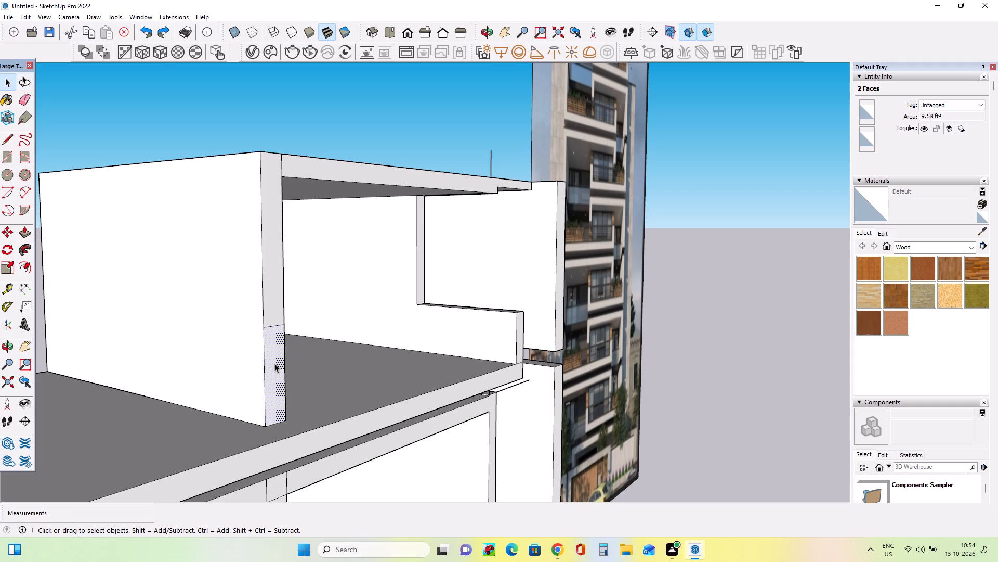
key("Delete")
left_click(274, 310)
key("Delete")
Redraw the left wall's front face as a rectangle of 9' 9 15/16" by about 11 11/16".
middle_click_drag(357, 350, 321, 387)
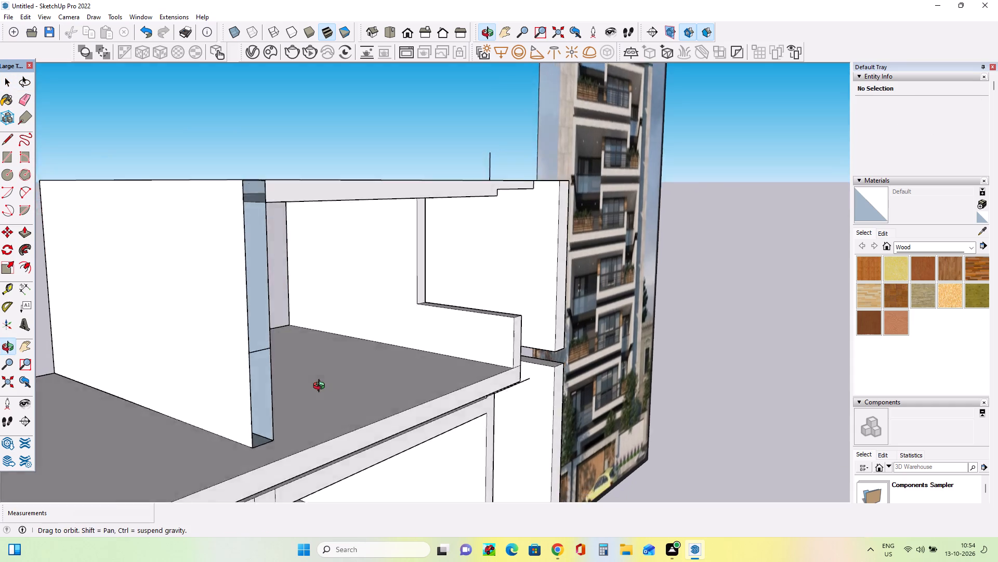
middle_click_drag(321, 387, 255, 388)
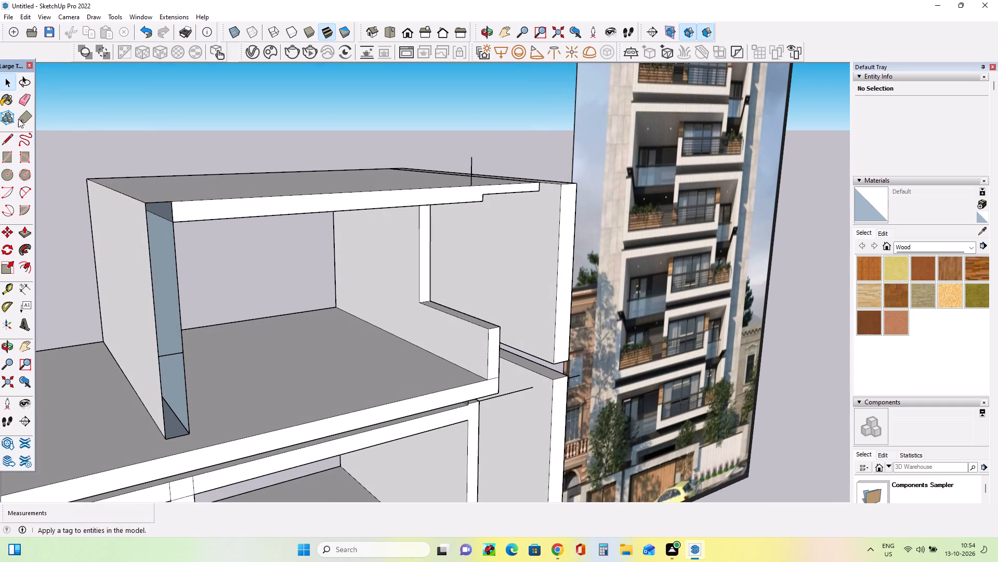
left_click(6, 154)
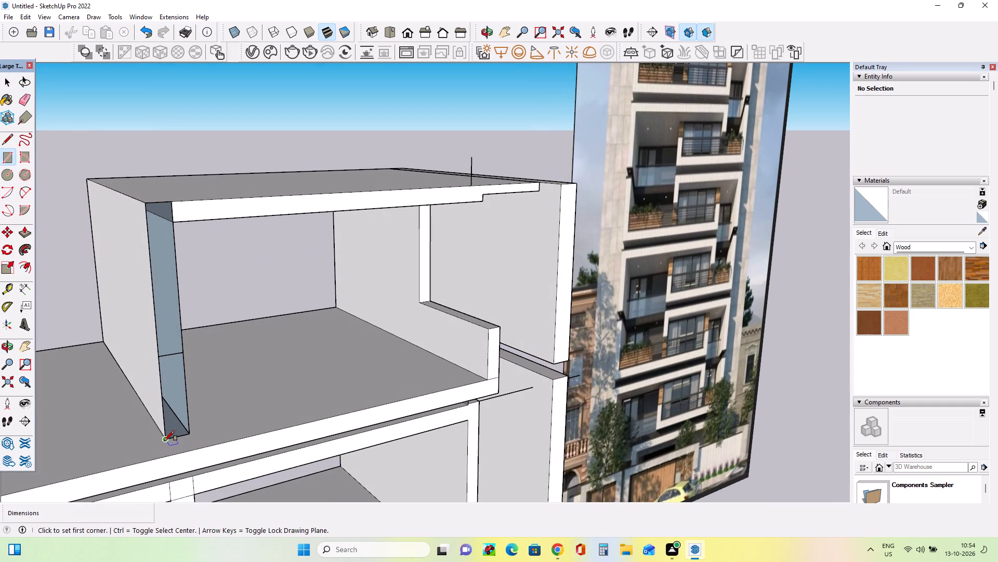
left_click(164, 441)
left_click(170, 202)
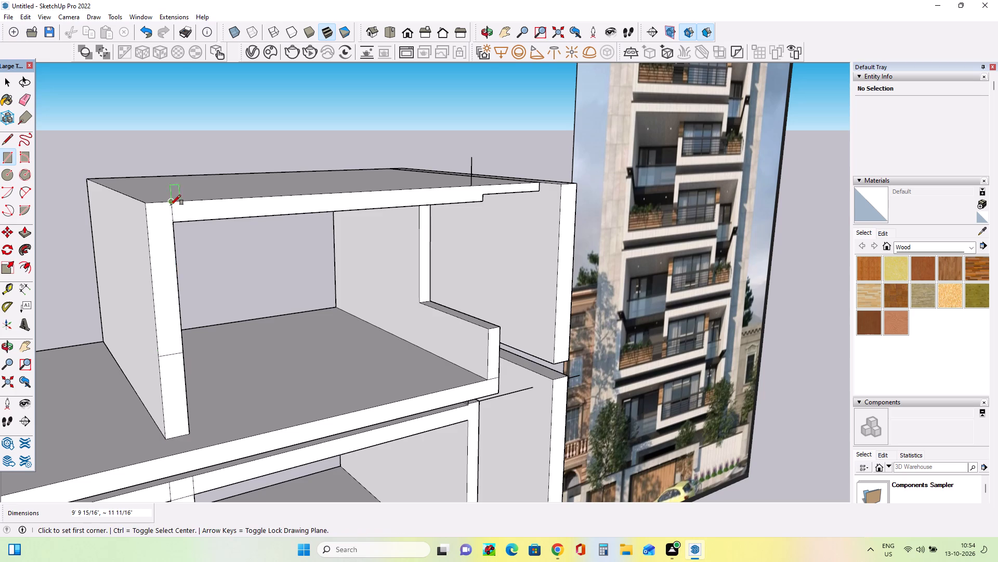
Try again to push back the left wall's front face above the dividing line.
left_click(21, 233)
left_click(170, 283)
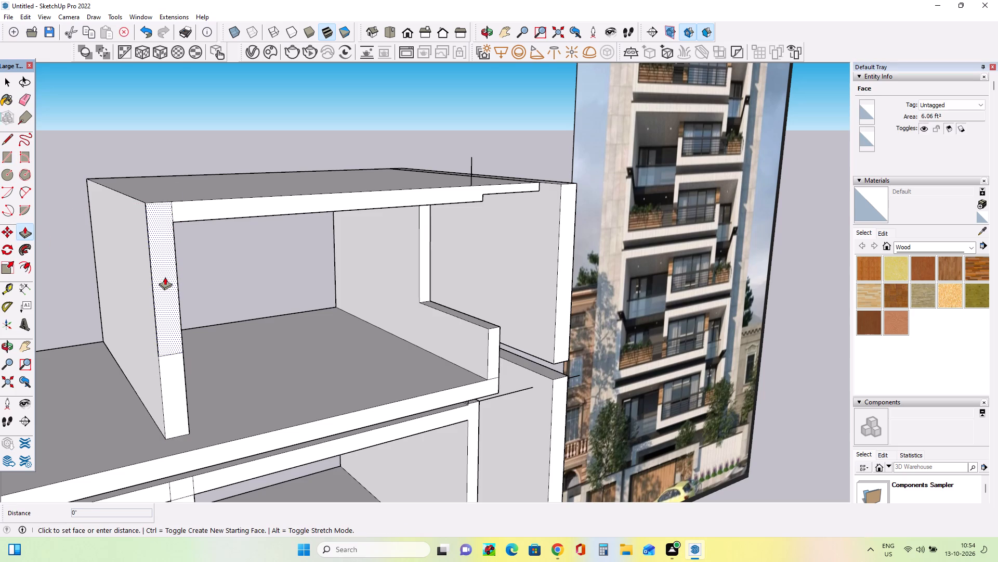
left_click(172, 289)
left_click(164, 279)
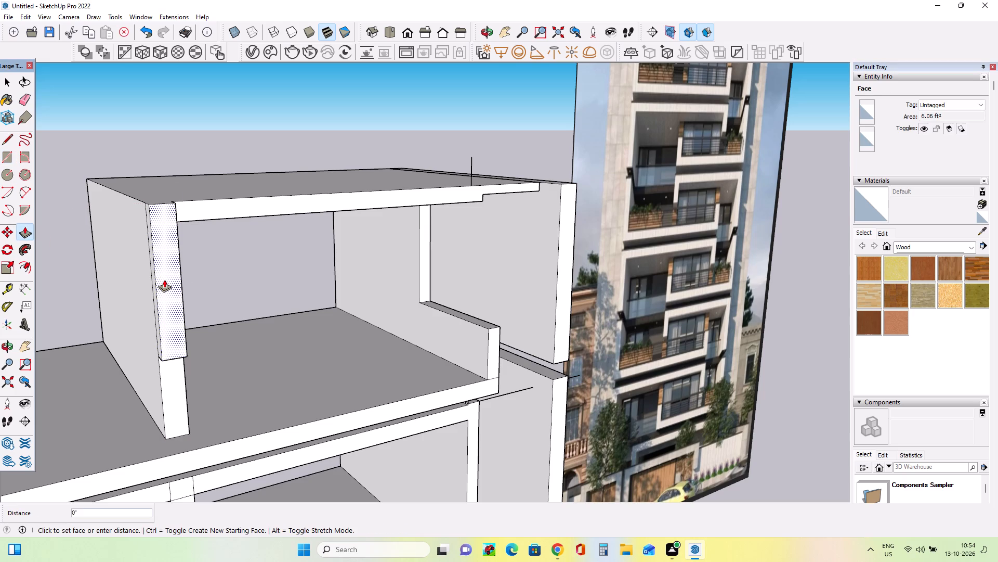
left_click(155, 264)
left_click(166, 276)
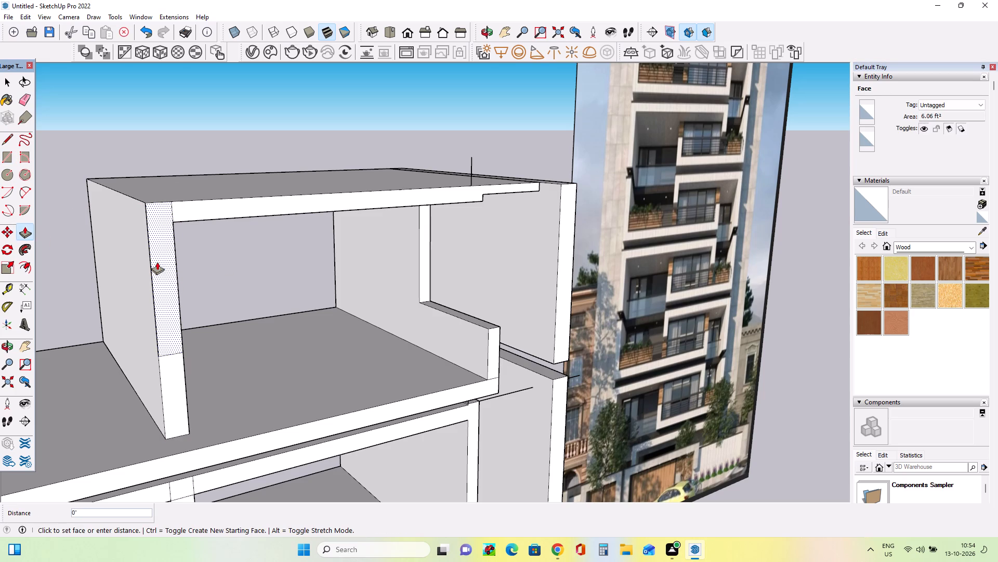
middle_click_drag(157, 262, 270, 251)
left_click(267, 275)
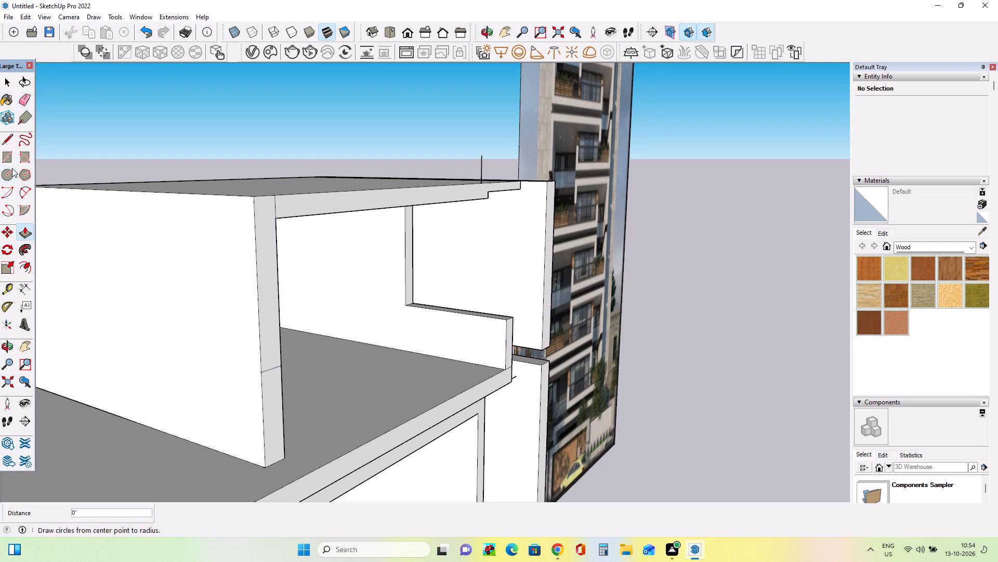
Carry the right wall's step height across with a line past the left wall, ending in a segment of about 1' 11 1/8".
left_click(6, 137)
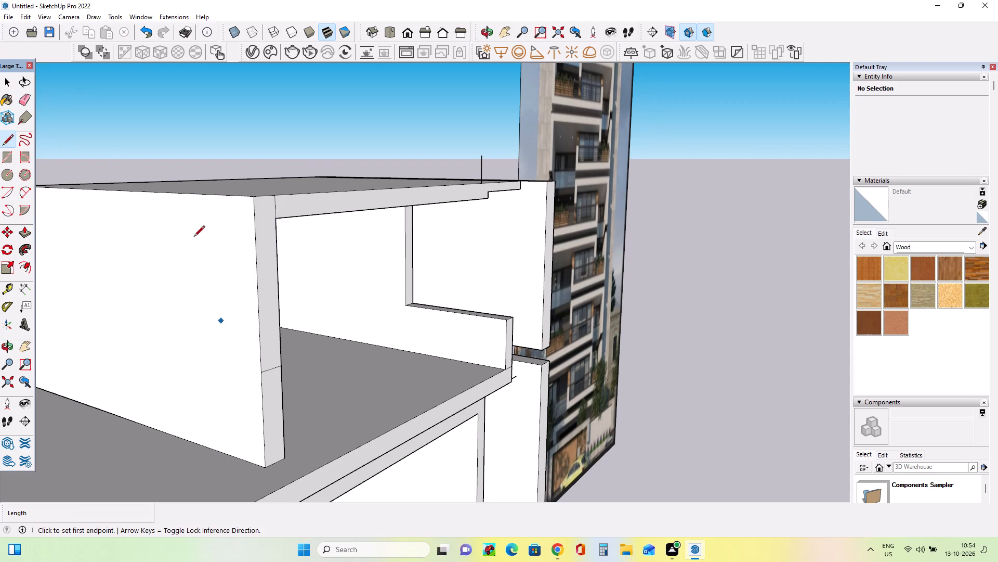
middle_click_drag(422, 284, 252, 317)
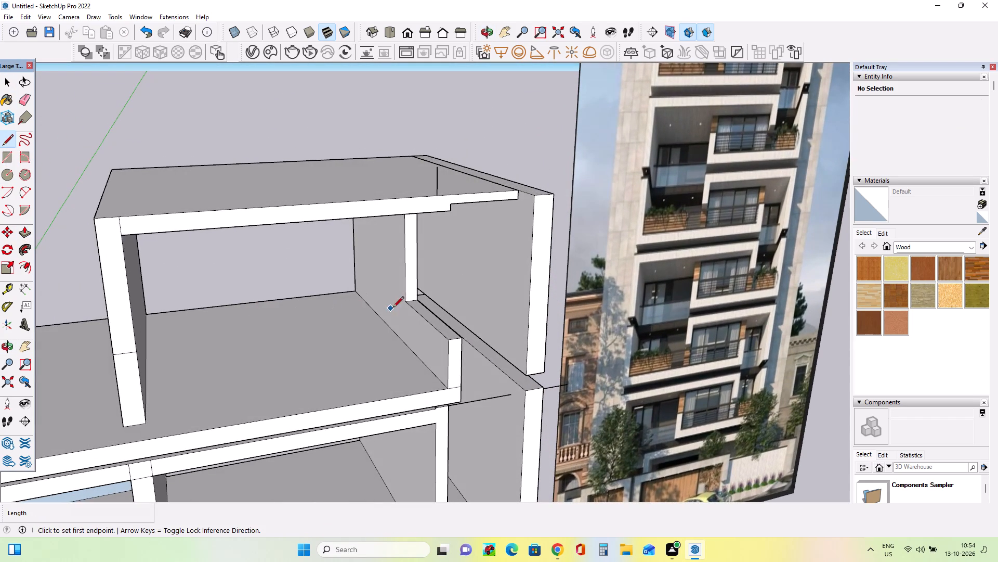
left_click(403, 300)
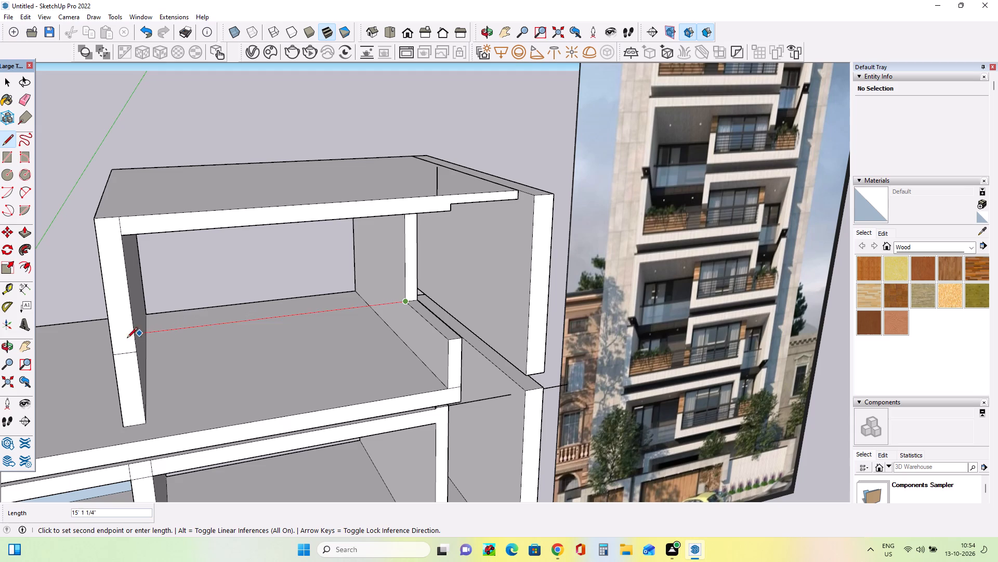
left_click(78, 342)
middle_click_drag(199, 347, 260, 315)
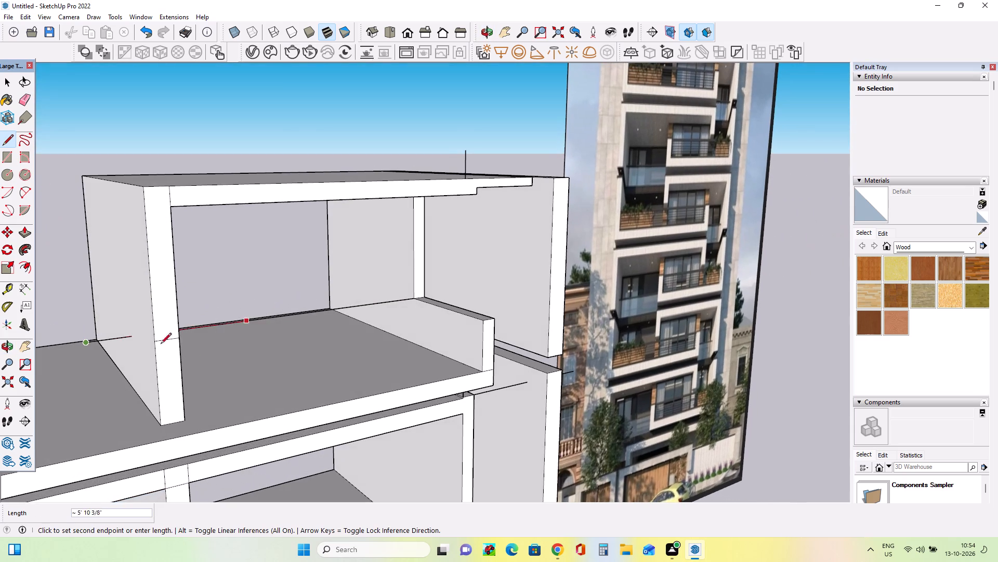
left_click(130, 339)
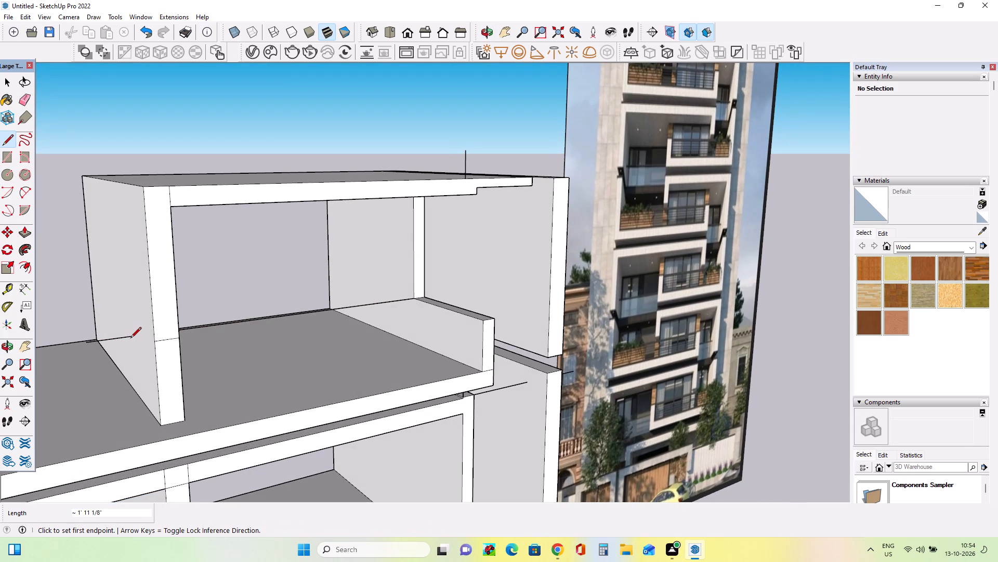
Outline a vertical strip on the left wall's outer face up to its top edge, 8 5/8" wide and about 7' 1 1/4" high.
middle_click_drag(137, 191, 244, 146)
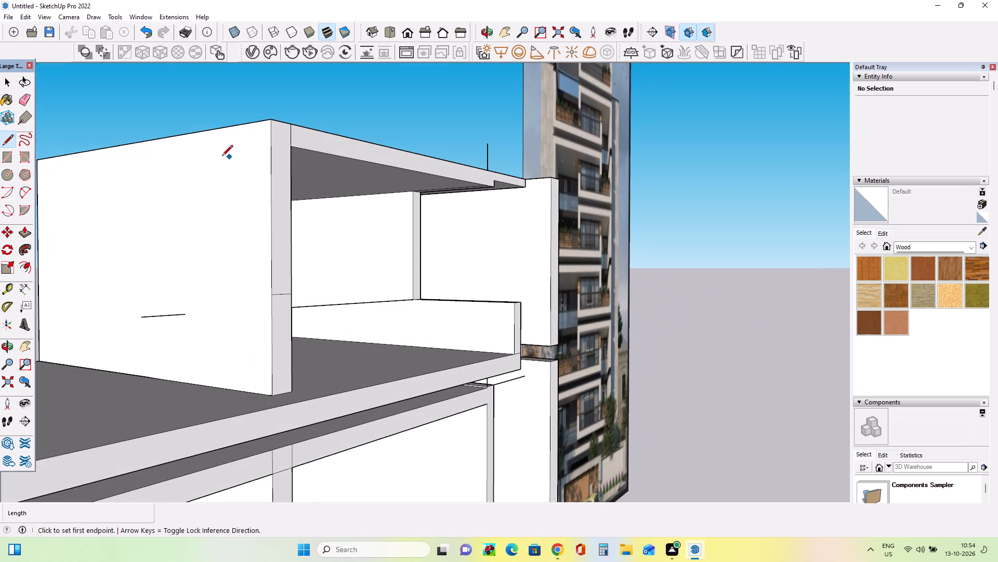
left_click(184, 314)
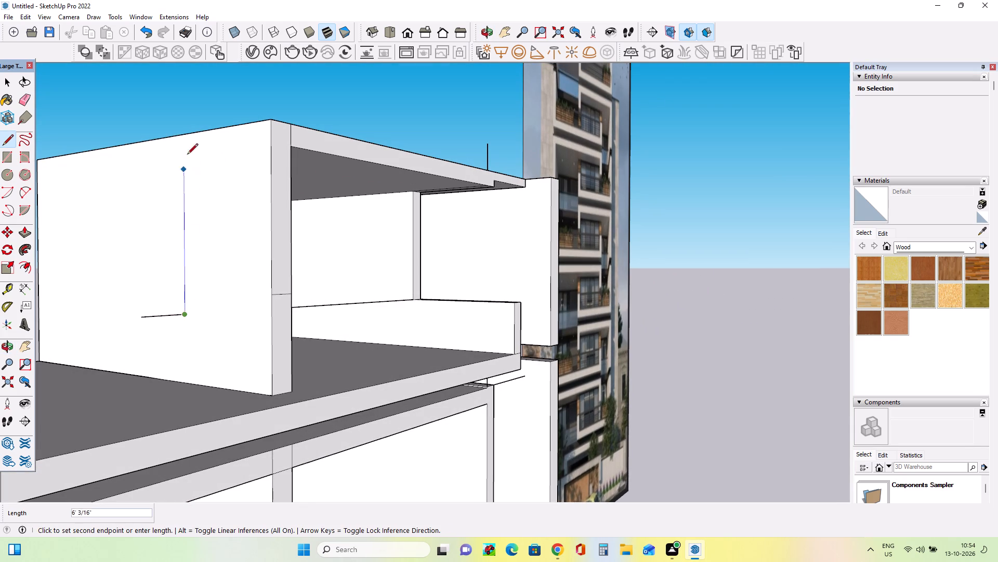
left_click(183, 138)
middle_click_drag(167, 232, 300, 233)
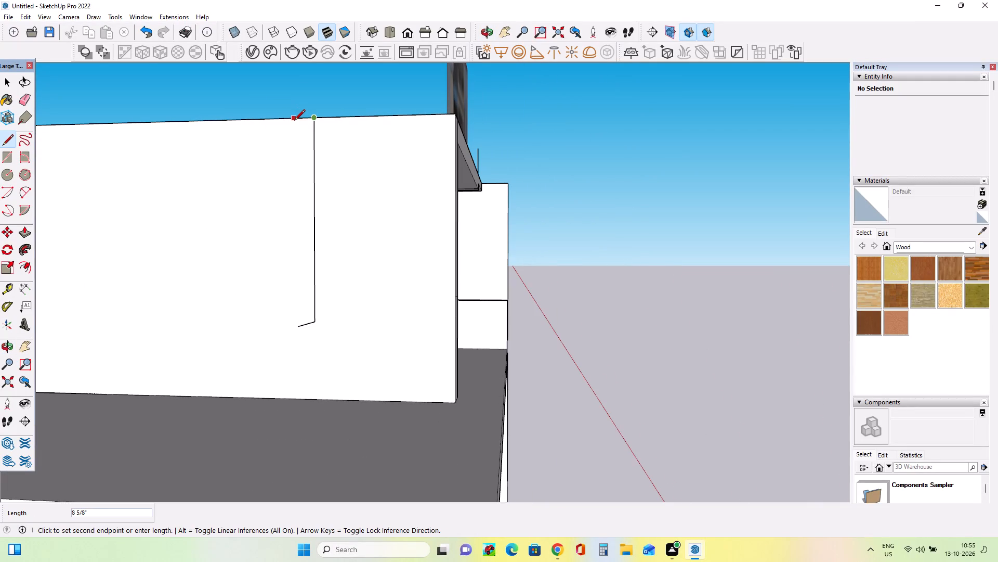
left_click(294, 121)
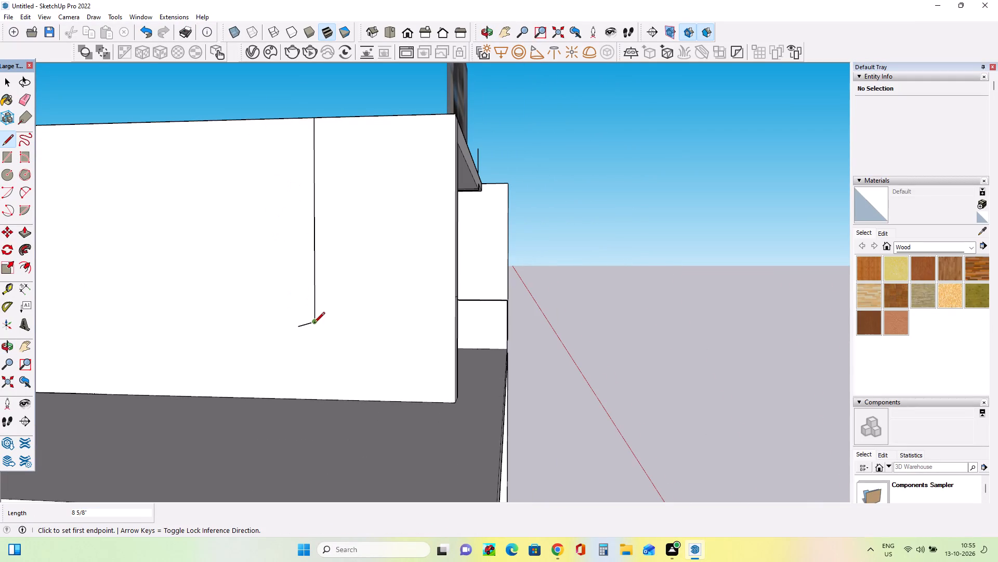
left_click(314, 324)
left_click(292, 317)
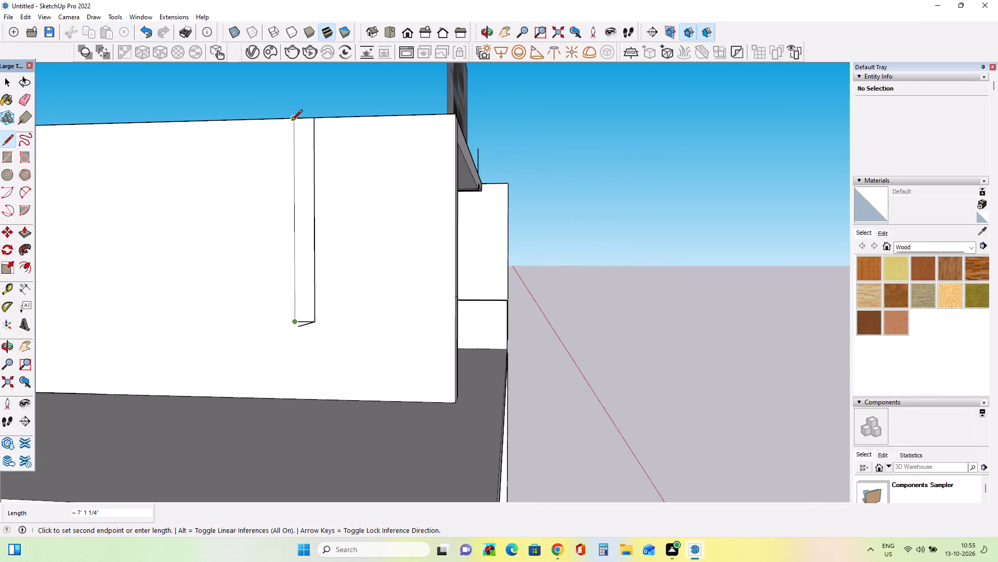
left_click(294, 119)
middle_click_drag(362, 251, 339, 285)
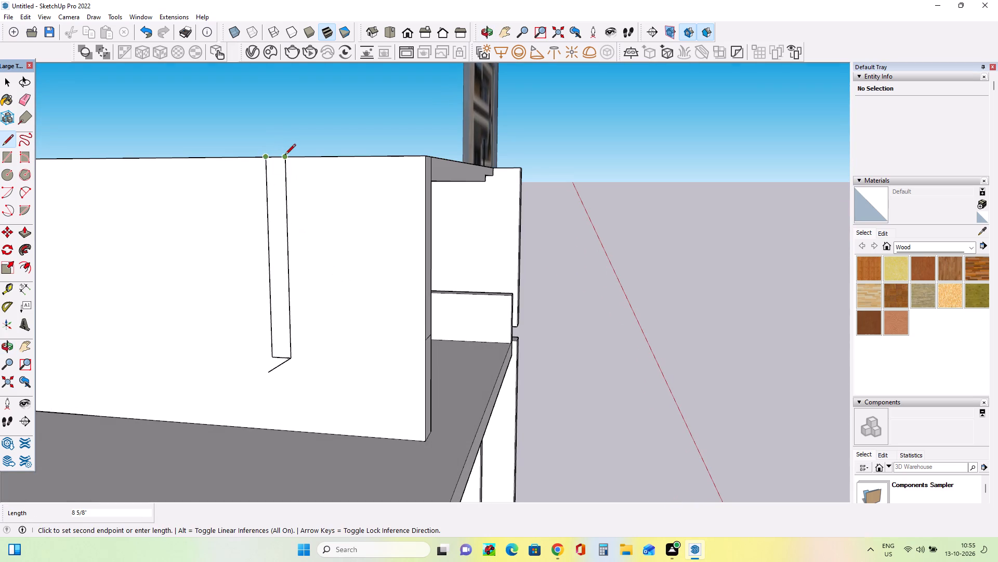
left_click(285, 156)
left_click(286, 158)
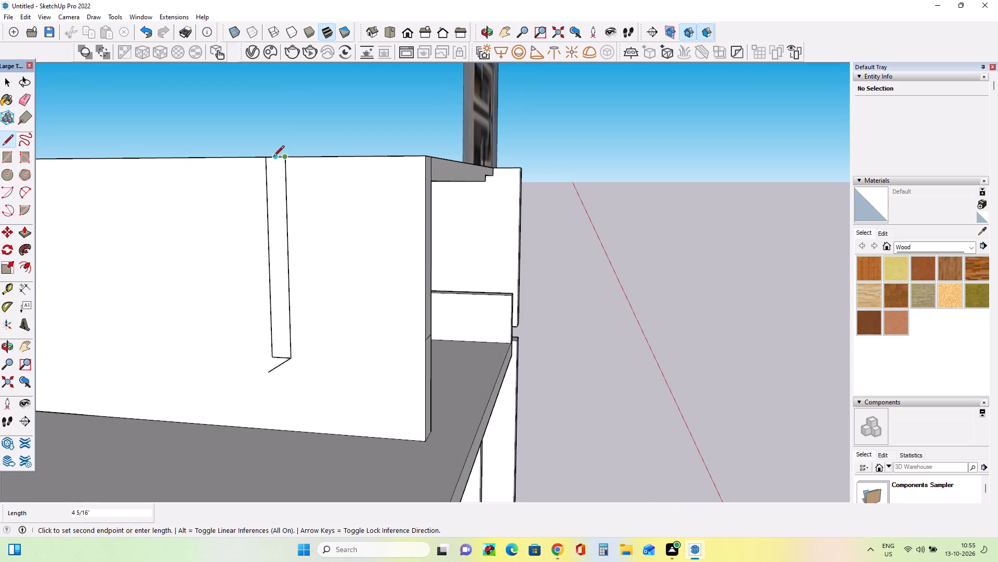
left_click(269, 157)
middle_click_drag(336, 287, 229, 344)
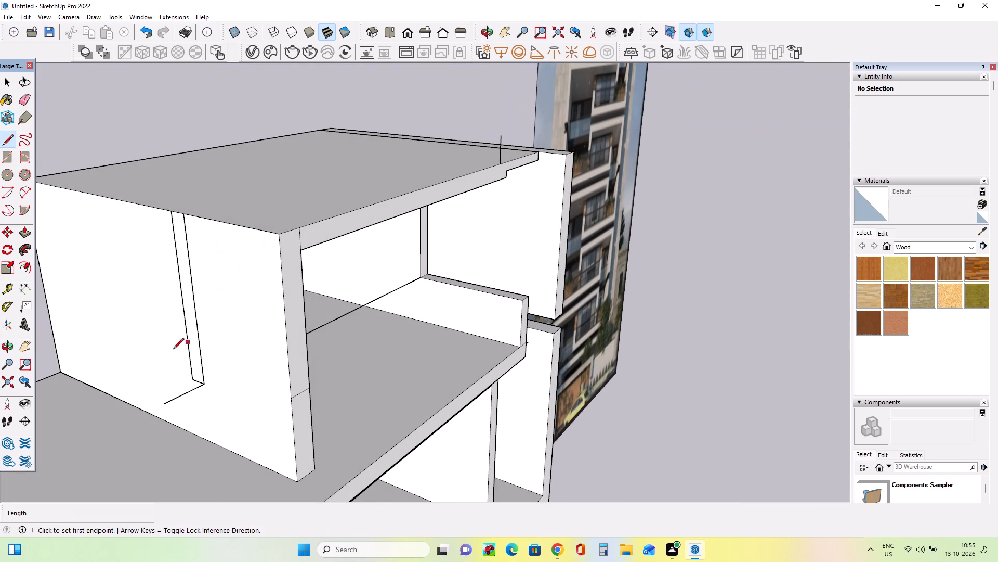
middle_click_drag(173, 350, 207, 298)
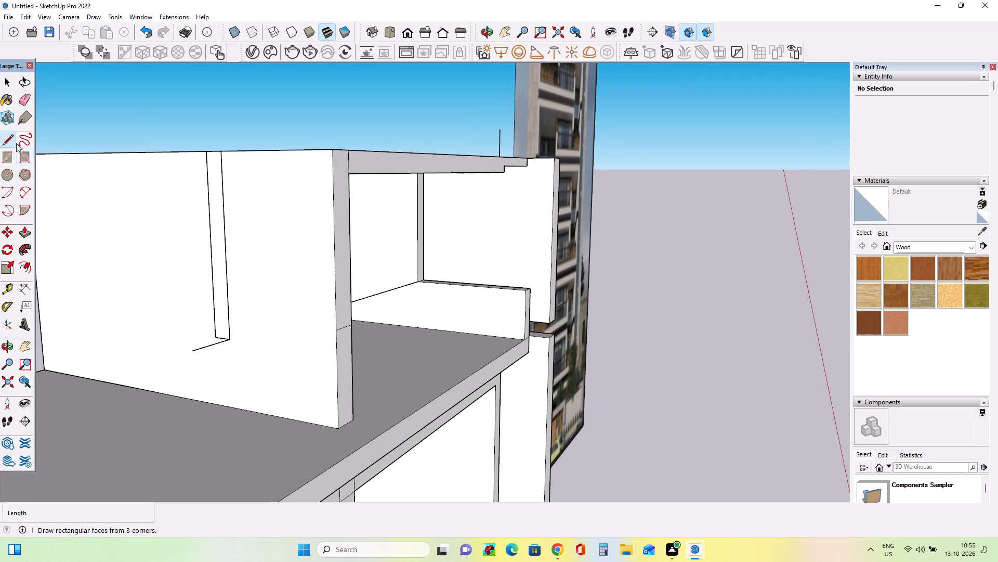
Extend the strip's front line down about 2' 8 11/16" to the wall's base and delete the outer face in front of it.
left_click(28, 98)
left_click(261, 232)
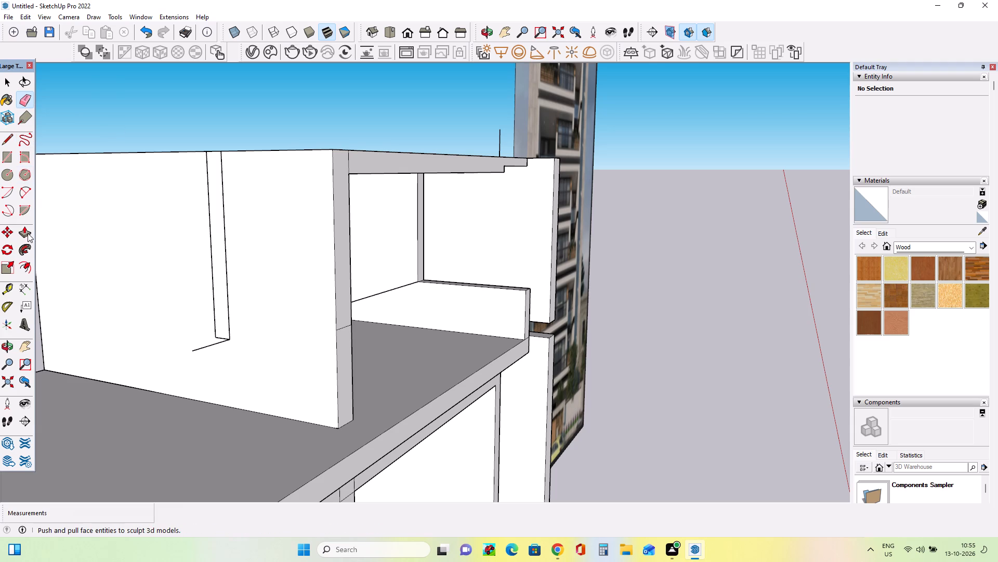
left_click(0, 76)
left_click(306, 297)
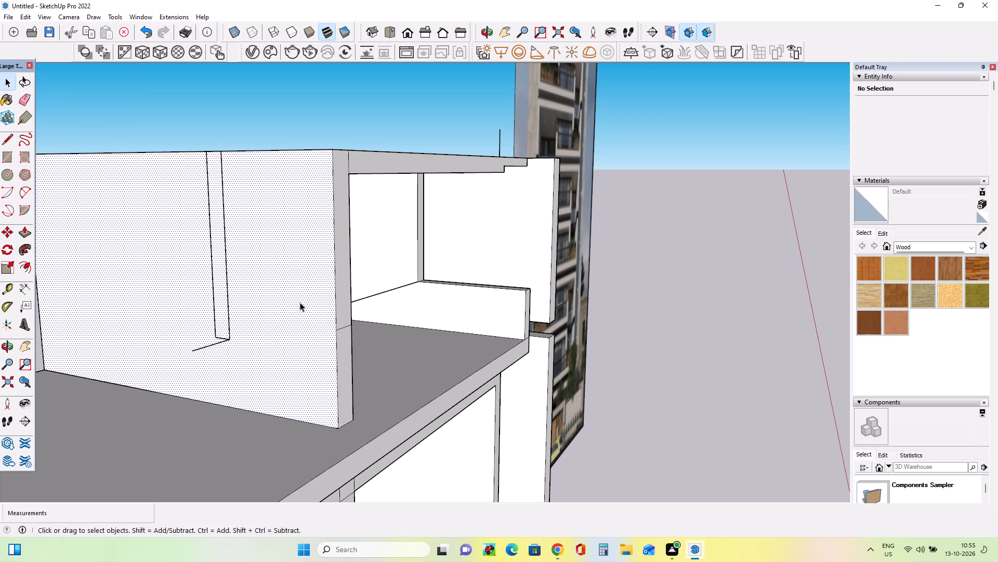
left_click(219, 279)
left_click(294, 292)
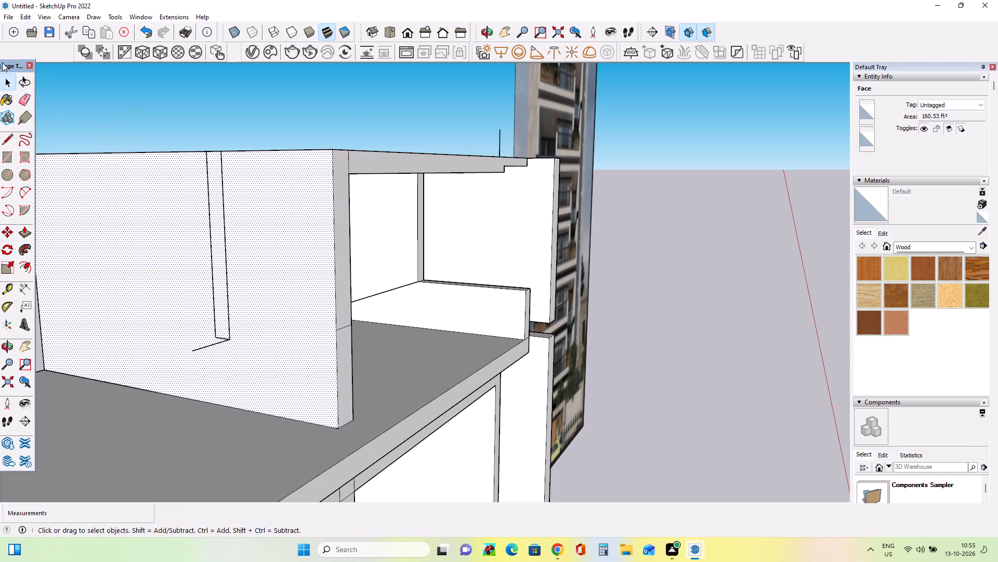
left_click(8, 132)
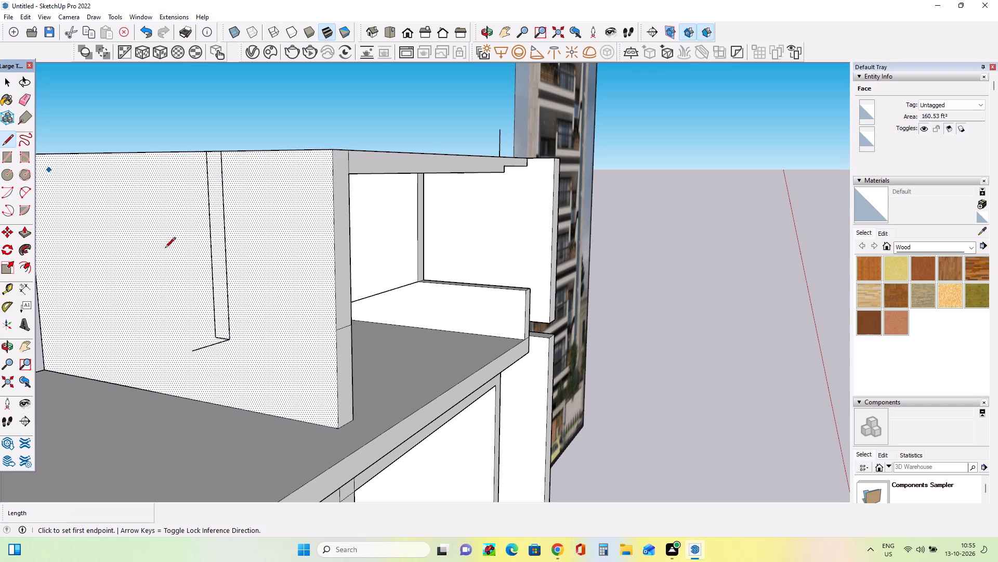
left_click(229, 339)
left_click(238, 410)
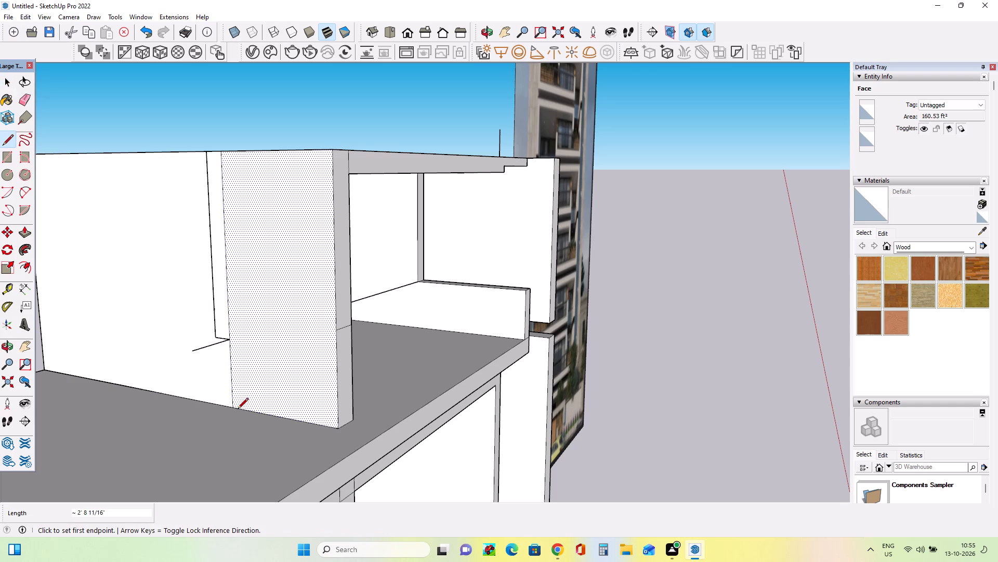
key("Delete")
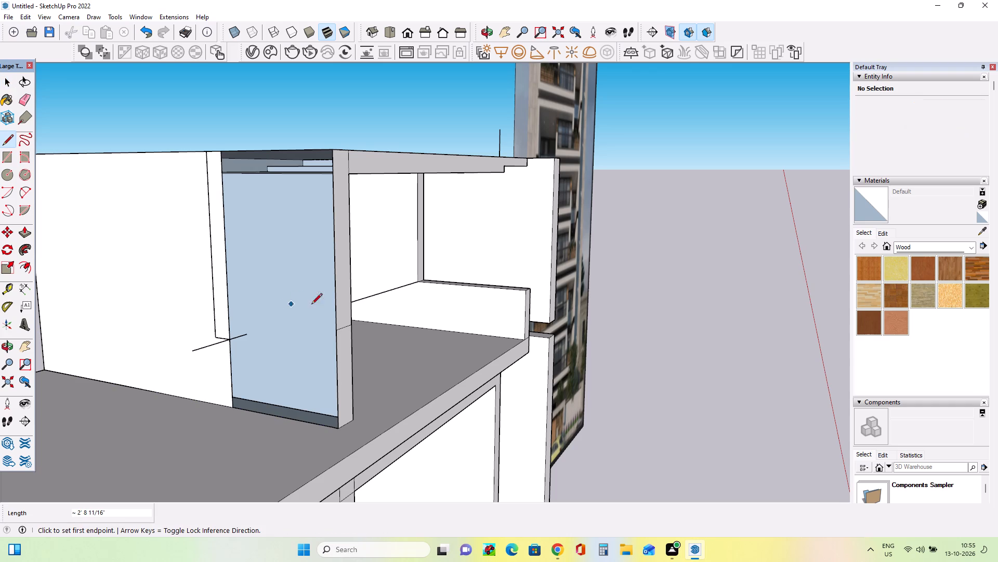
Erase the left wall's upper front edges above the dividing line.
middle_click_drag(340, 298, 241, 296)
left_click(28, 97)
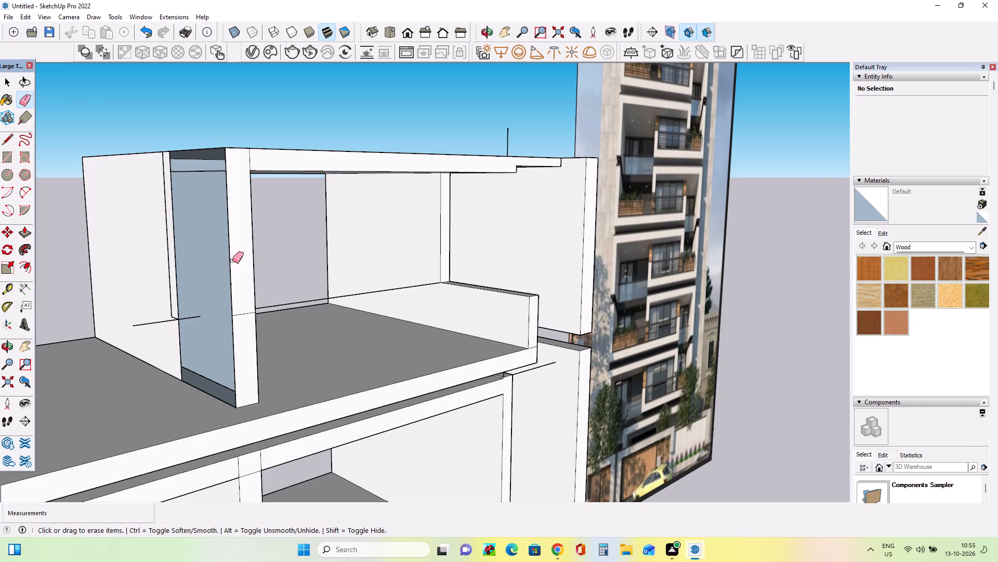
left_click_drag(262, 267, 227, 297)
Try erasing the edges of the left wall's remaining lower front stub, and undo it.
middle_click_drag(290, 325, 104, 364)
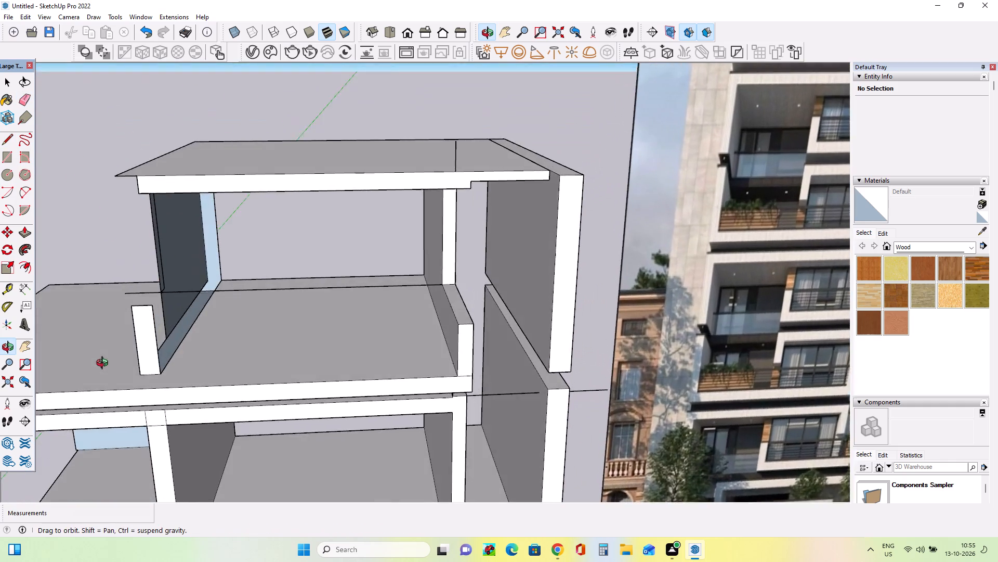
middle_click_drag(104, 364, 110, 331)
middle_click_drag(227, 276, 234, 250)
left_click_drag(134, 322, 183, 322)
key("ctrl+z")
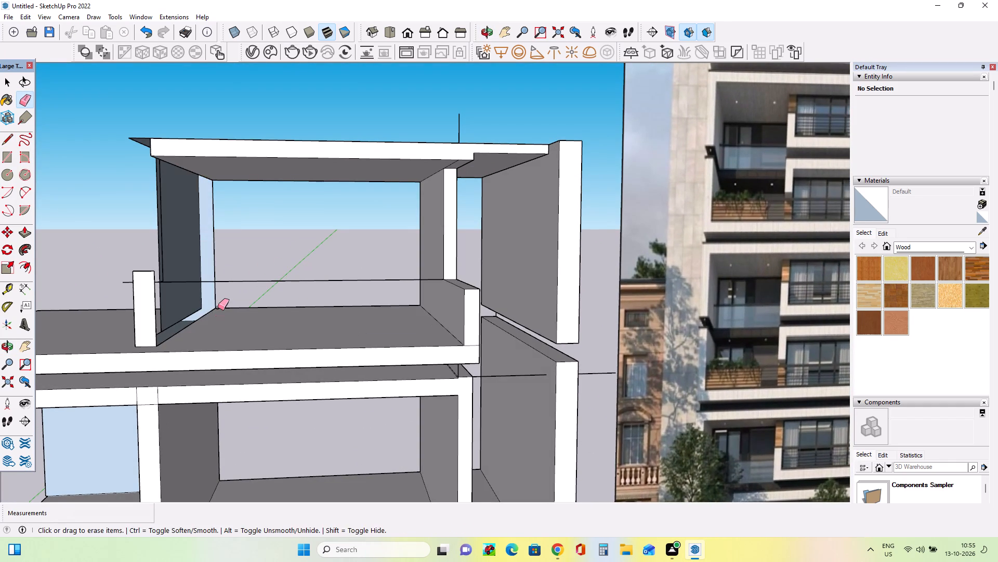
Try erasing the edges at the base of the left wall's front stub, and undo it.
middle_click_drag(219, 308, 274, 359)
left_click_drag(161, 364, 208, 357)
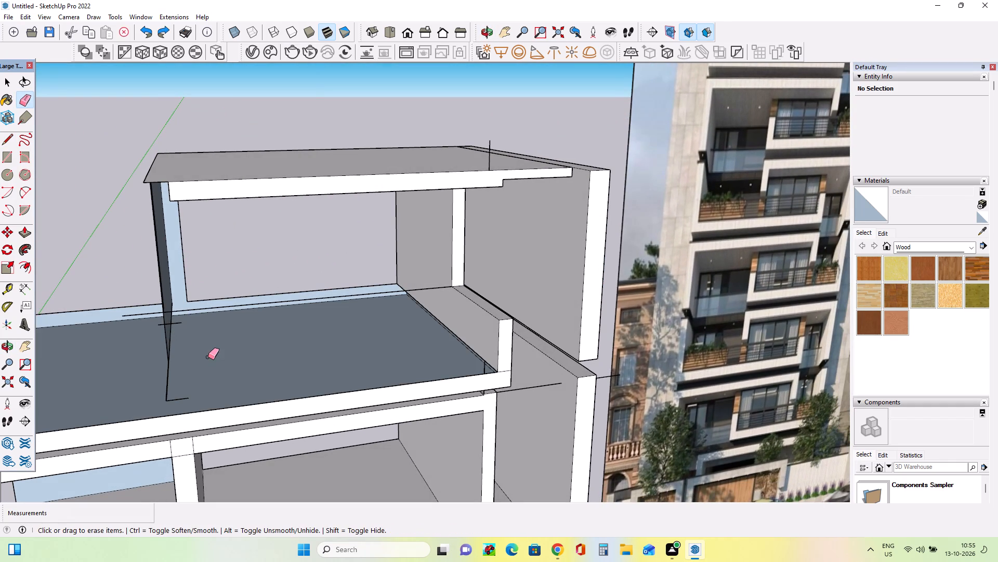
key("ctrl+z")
Erase the left wall's remaining lower front stub together with its leftover short edge.
middle_click_drag(209, 352, 337, 380)
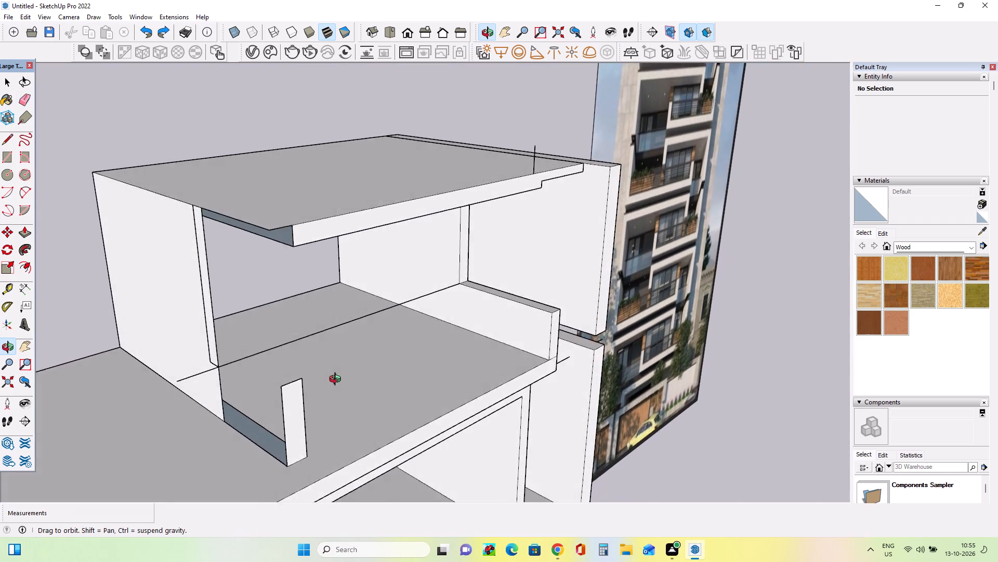
middle_click_drag(337, 380, 300, 399)
left_click_drag(240, 439, 267, 435)
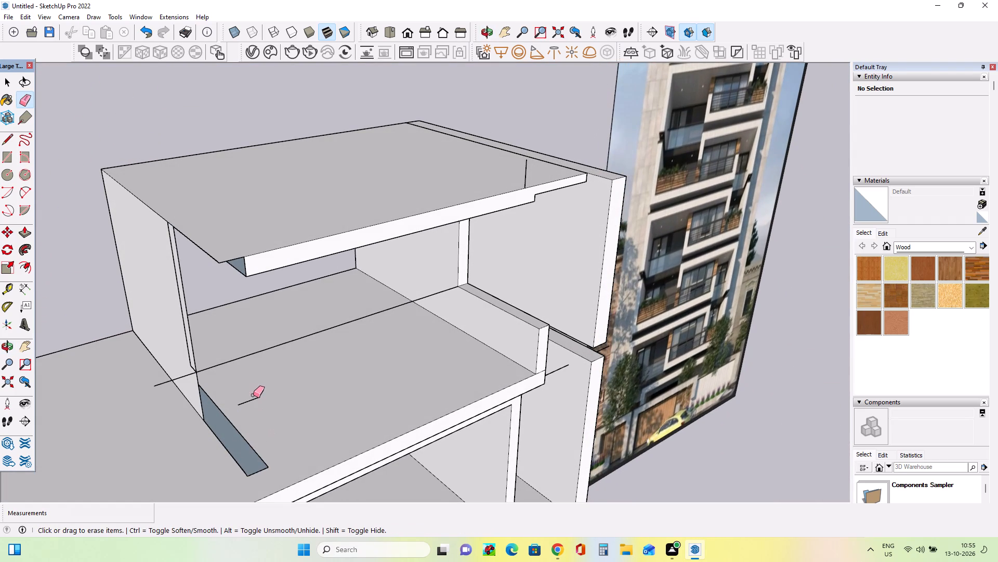
left_click_drag(253, 394, 258, 407)
Close the left wall's open base with two lines across it, about 11 5/8" at the front and about 11 7/16" at the rear.
middle_click_drag(269, 401, 186, 379)
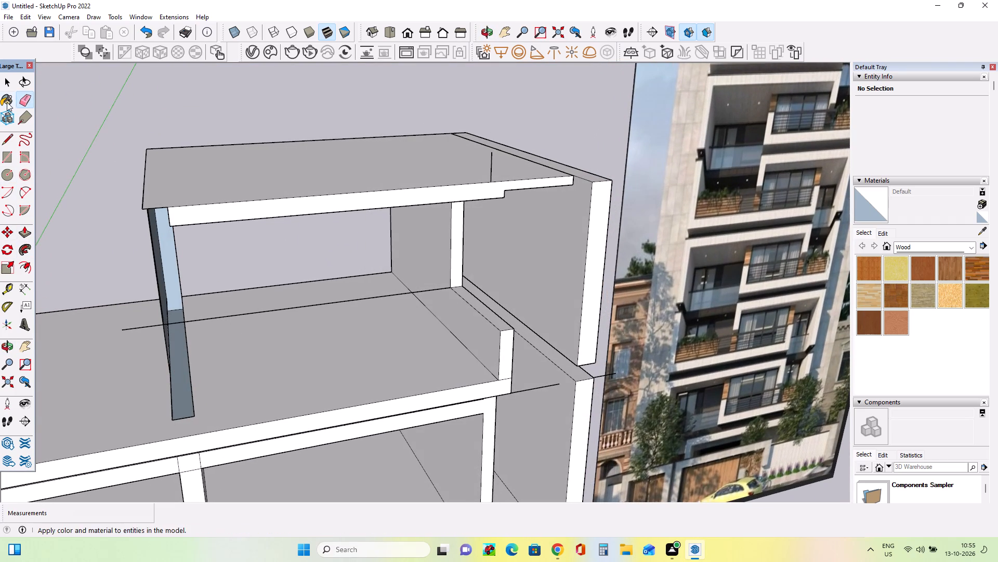
left_click(8, 142)
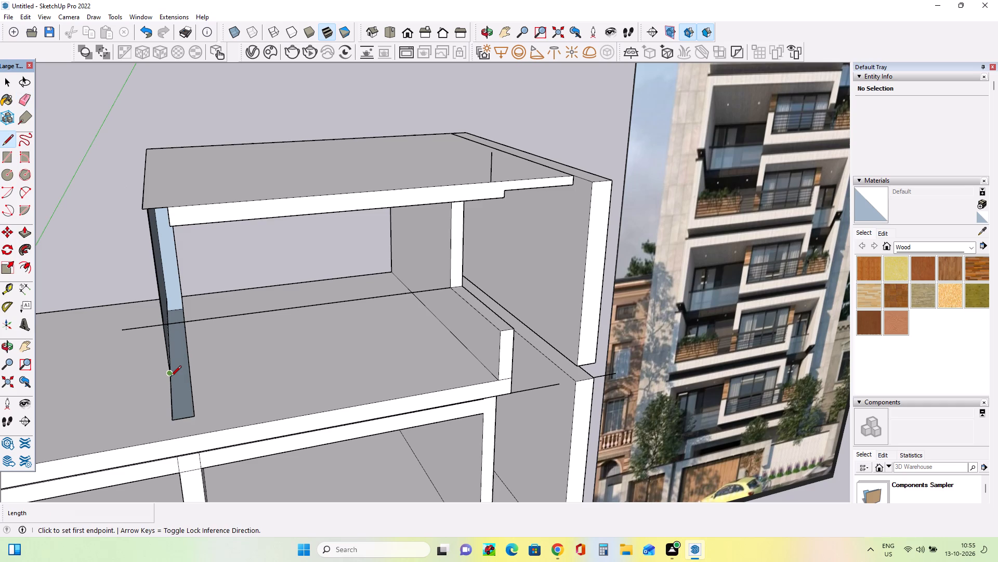
left_click(170, 377)
left_click(191, 376)
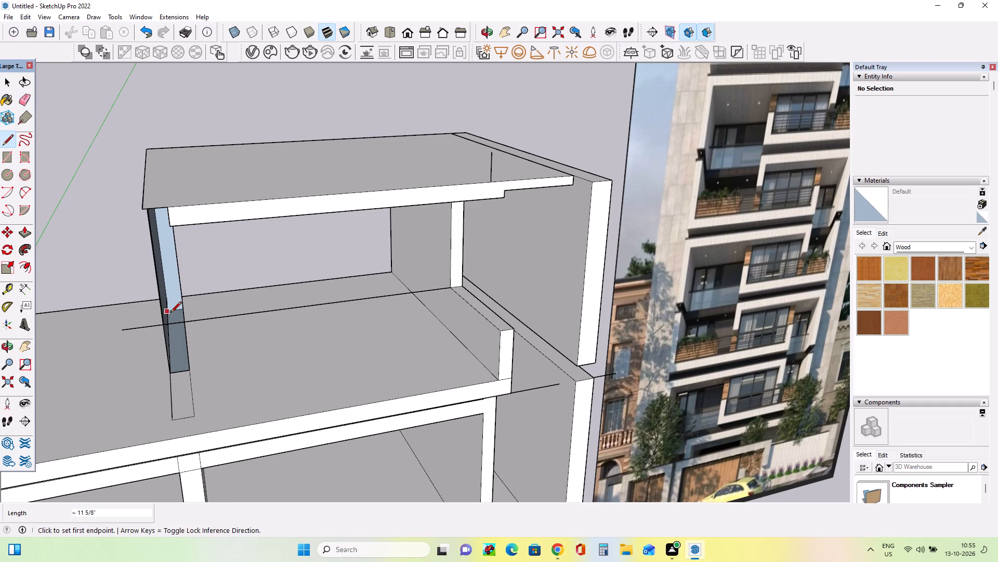
scroll(170, 313, "up", 7)
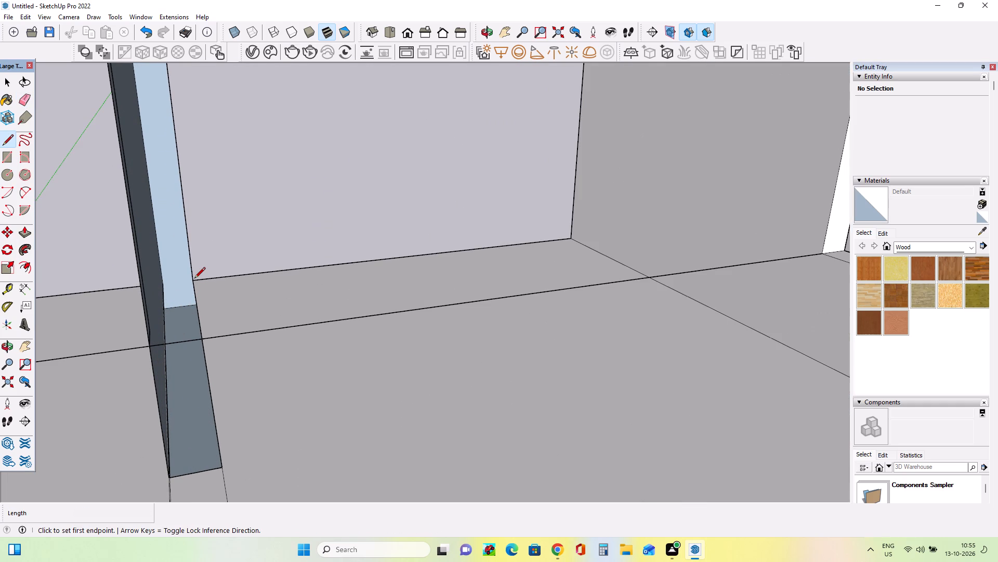
left_click_drag(194, 281, 188, 283)
left_click(164, 288)
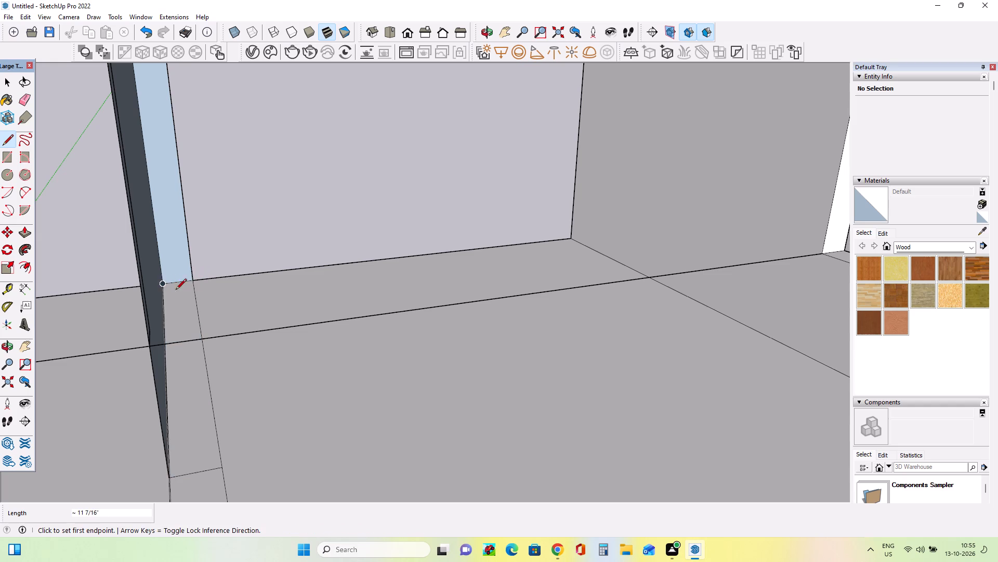
Push/Pull the closed floor strip at the left wall up 9' 9 15/16" to the roof slab.
middle_click_drag(220, 296, 174, 302)
scroll(174, 302, "down", 8)
middle_click_drag(174, 305, 182, 285)
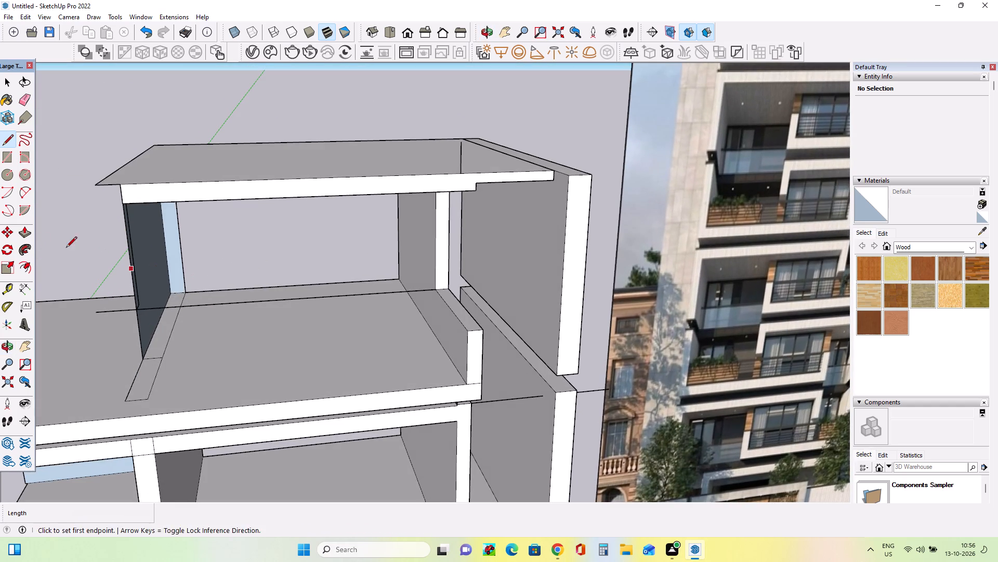
left_click(24, 235)
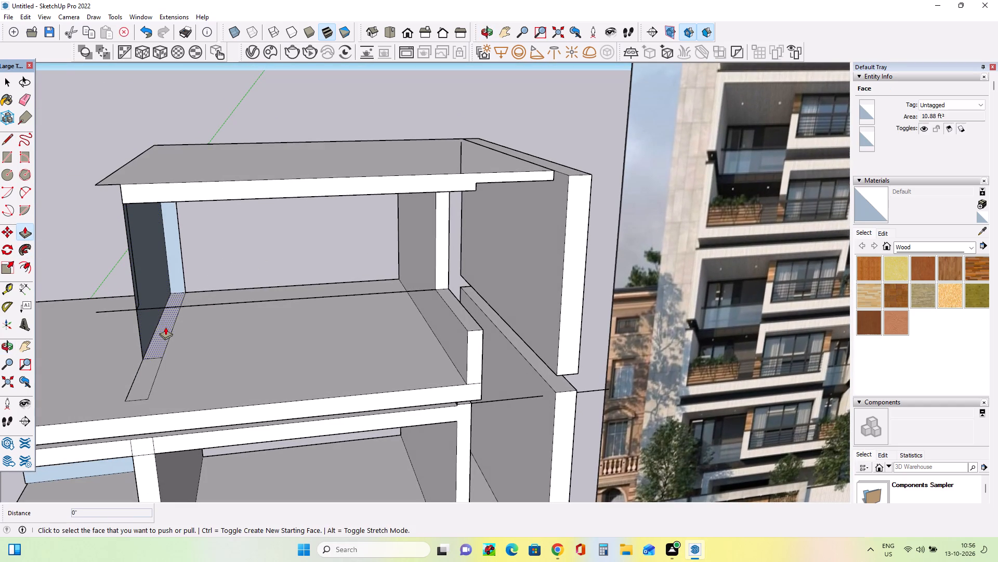
left_click(165, 327)
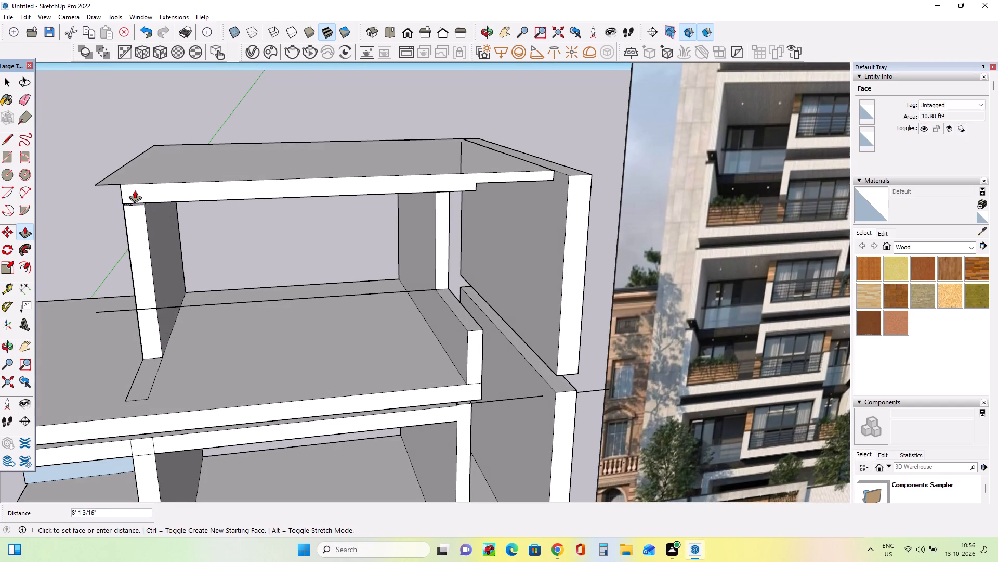
left_click(138, 187)
Close the opening in the roof above the left wall with a rectangle 11' 4 13/16" by about 11 5/8".
middle_click_drag(170, 219, 262, 257)
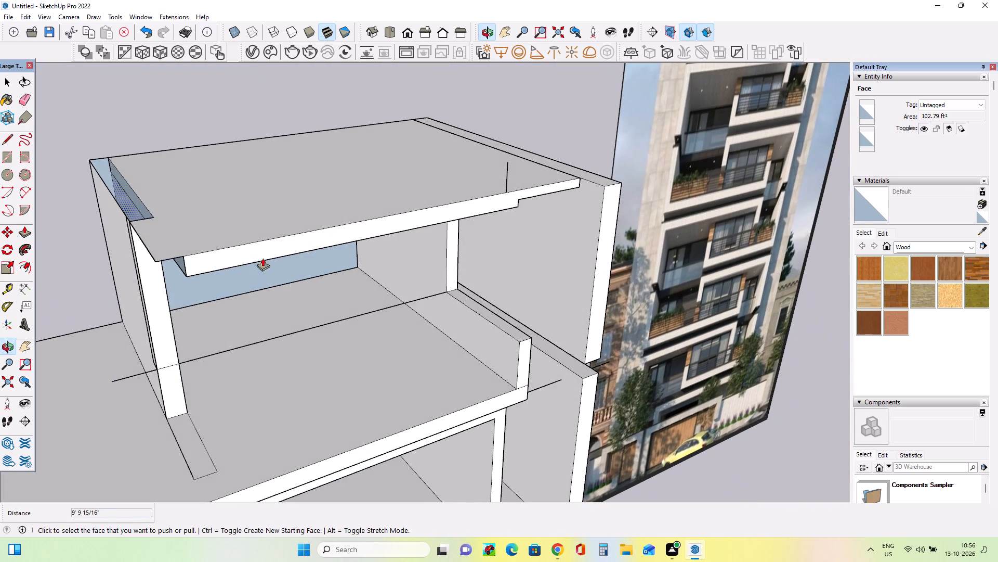
middle_click_drag(192, 262, 207, 252)
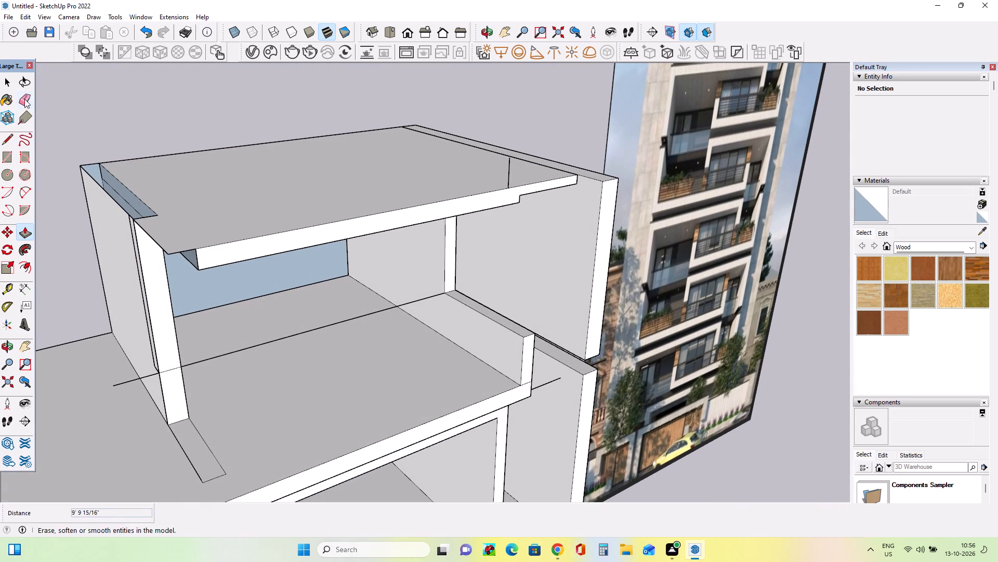
left_click(2, 156)
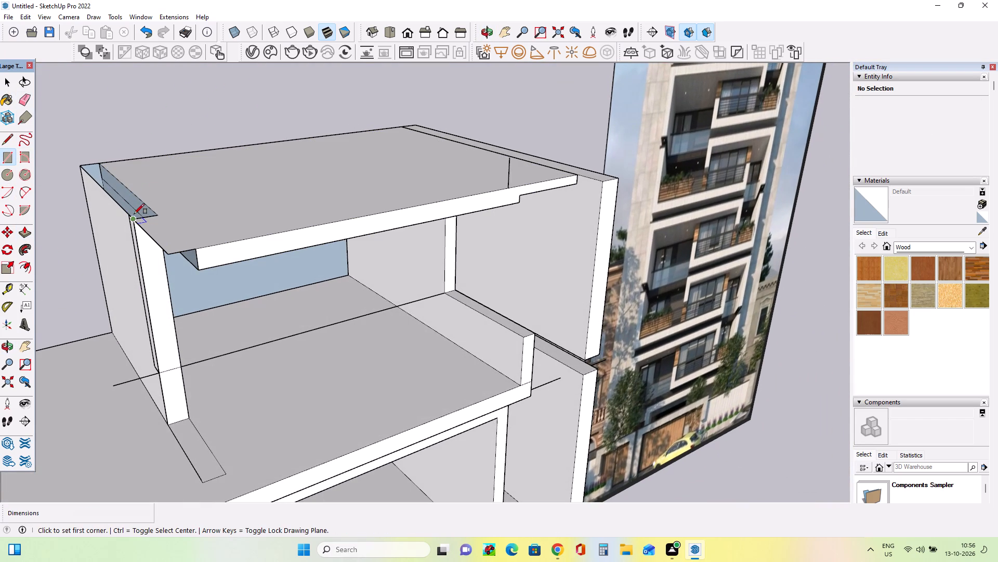
left_click(133, 219)
left_click(102, 162)
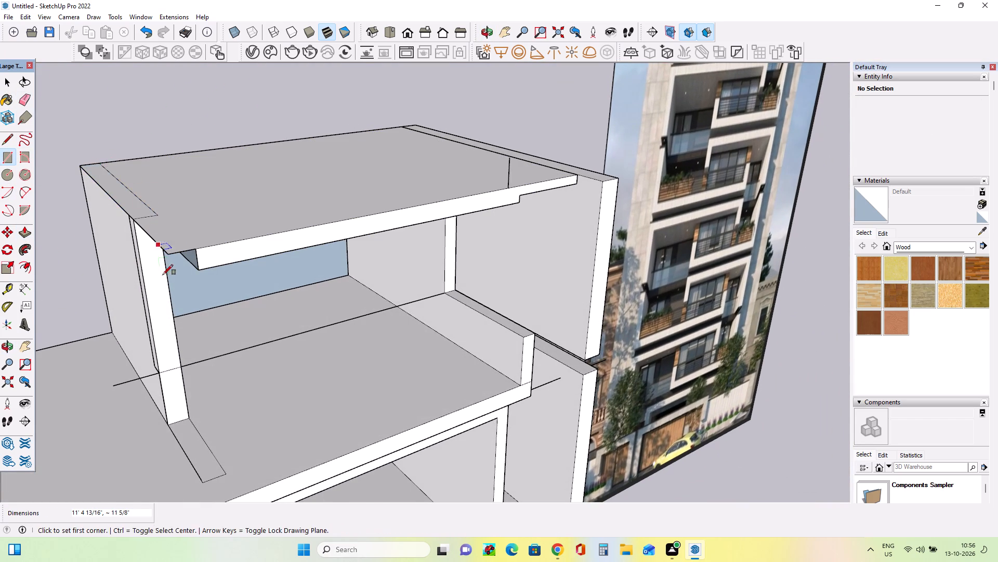
Erase the leftover vertical edge and the stray horizontal line on the left wall's outer face.
middle_click_drag(163, 275, 253, 235)
middle_click_drag(260, 329, 134, 295)
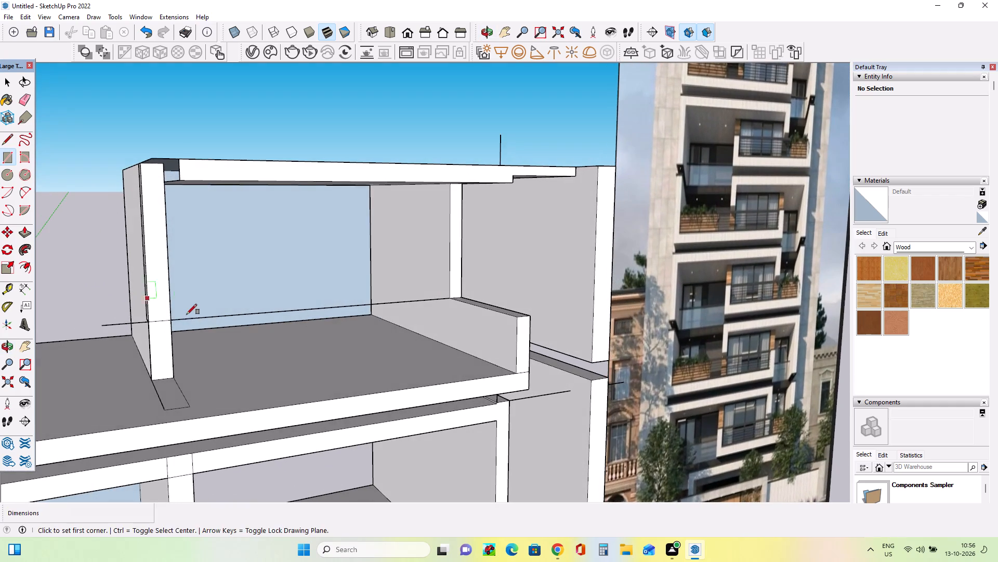
middle_click_drag(176, 322, 282, 322)
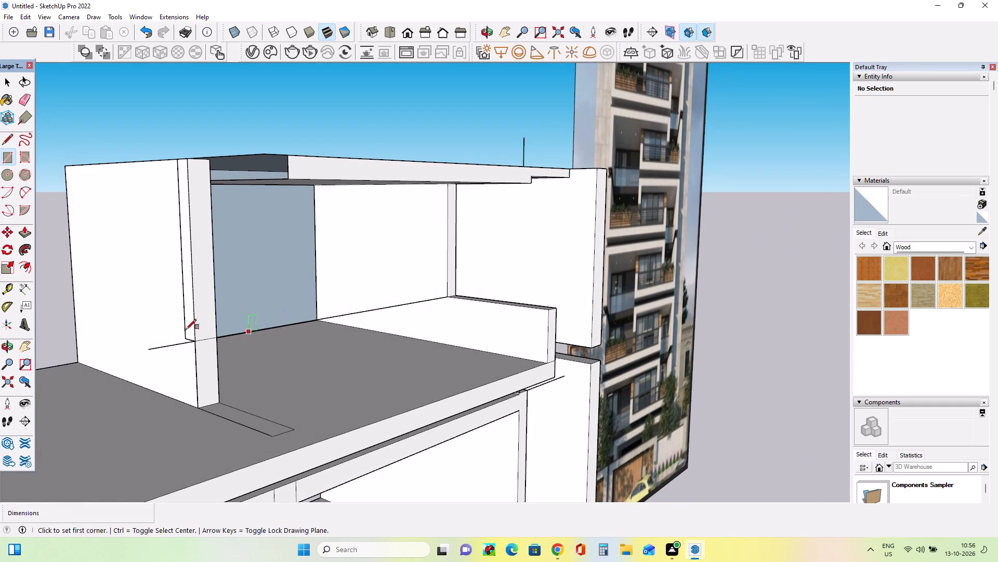
middle_click_drag(166, 327, 191, 324)
left_click(22, 103)
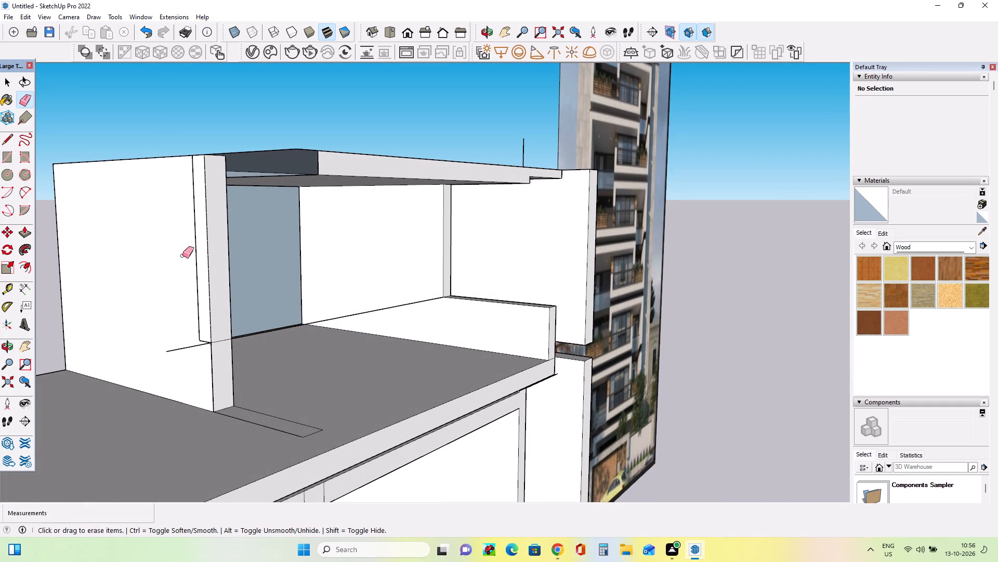
left_click(197, 258)
left_click(208, 342)
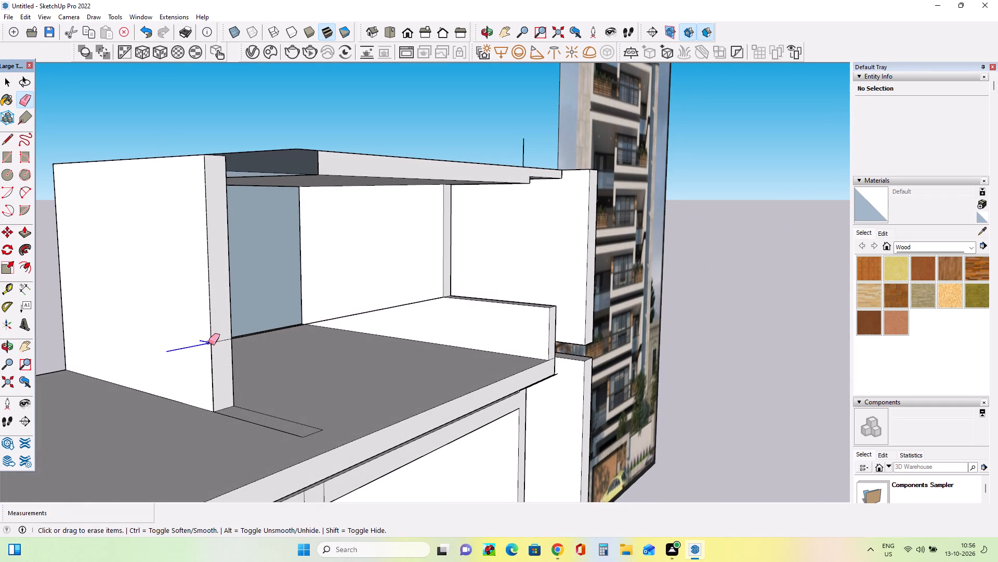
Examine the left wall, roof slab and front opening from several angles and compare them with the balcony frames in the reference image.
middle_click_drag(303, 335, 165, 380)
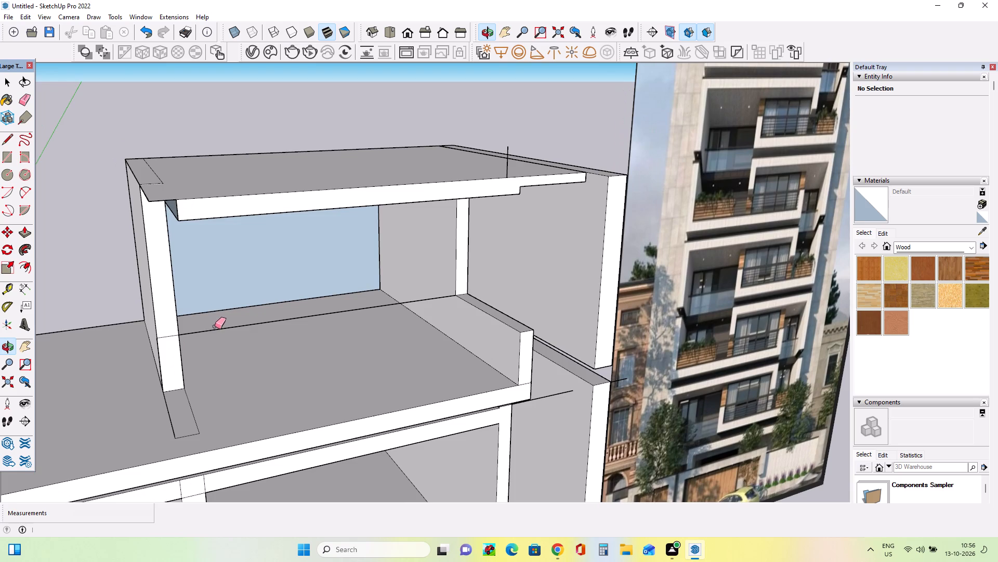
middle_click_drag(215, 326, 176, 335)
middle_click_drag(173, 310, 206, 291)
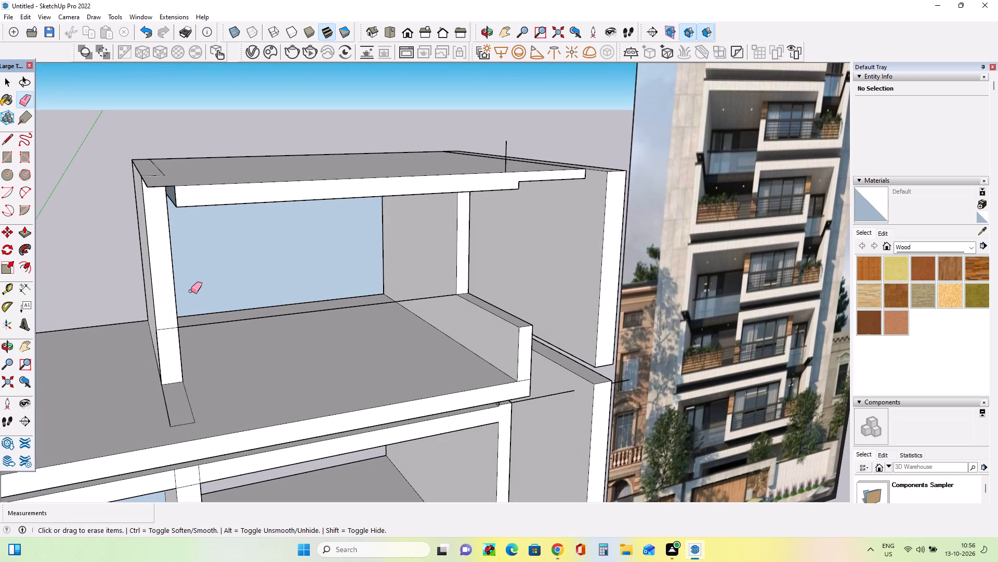
scroll(191, 291, "down", 1)
middle_click_drag(193, 271, 290, 270)
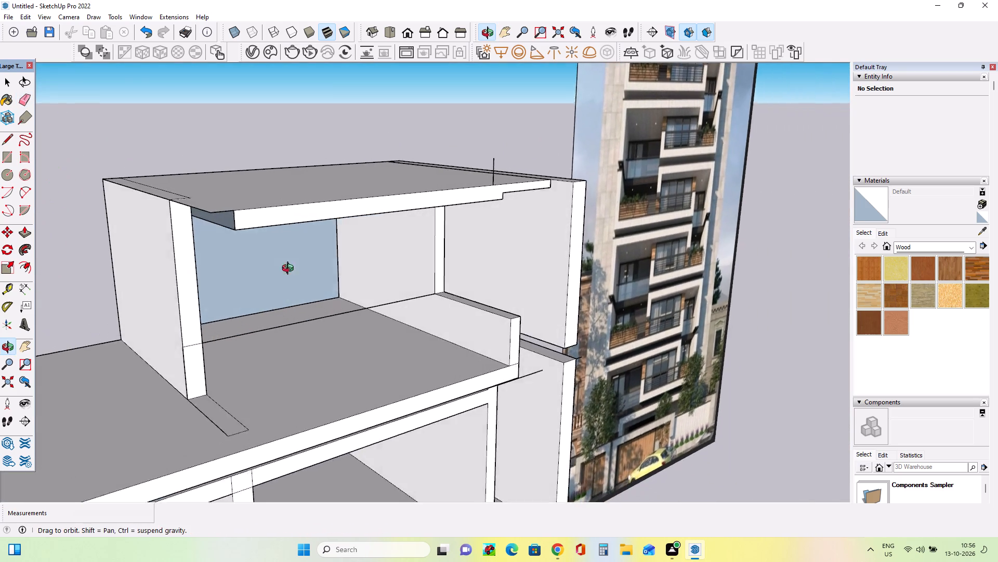
middle_click_drag(290, 270, 302, 266)
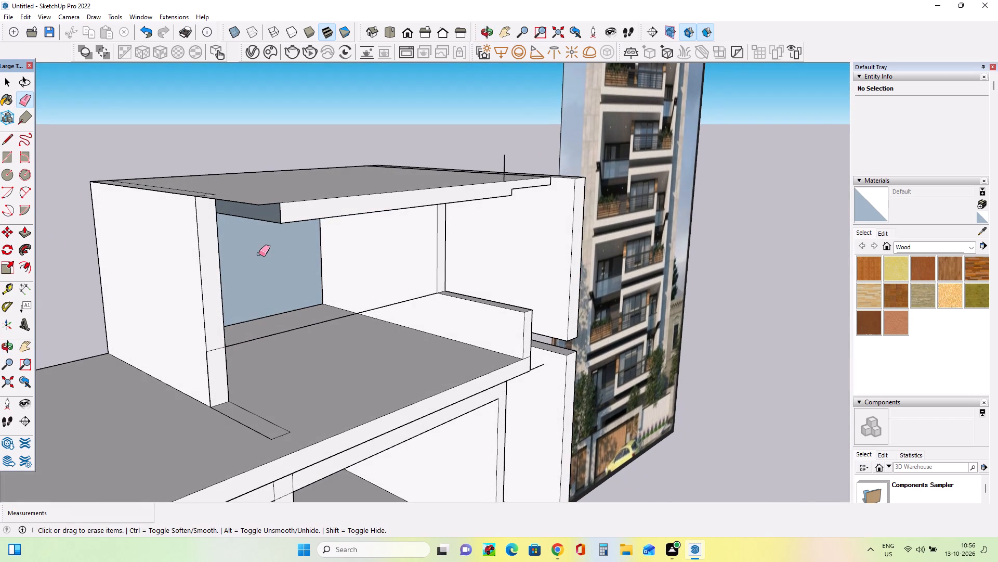
middle_click_drag(211, 385, 205, 371)
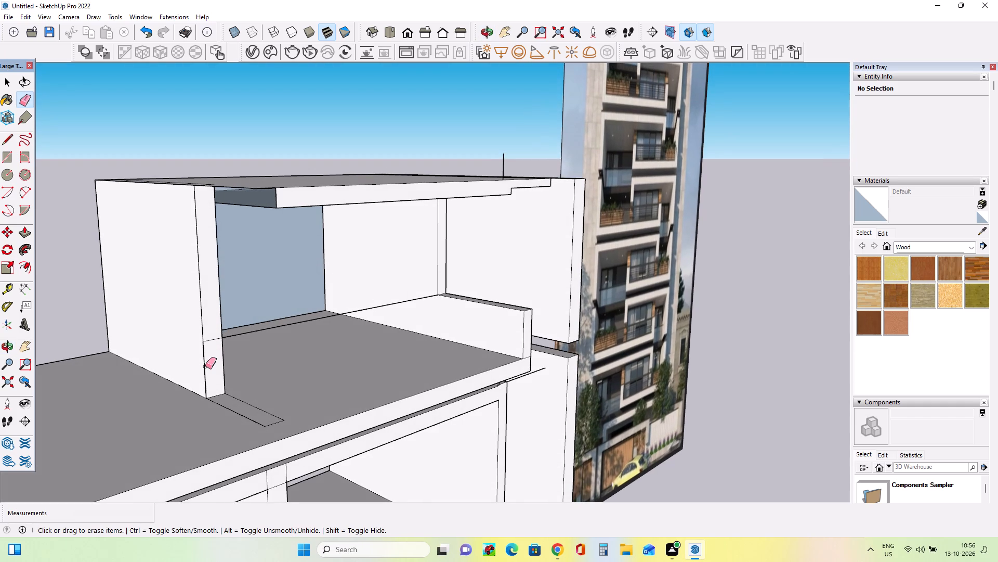
scroll(191, 367, "up", 2)
middle_click_drag(191, 367, 139, 375)
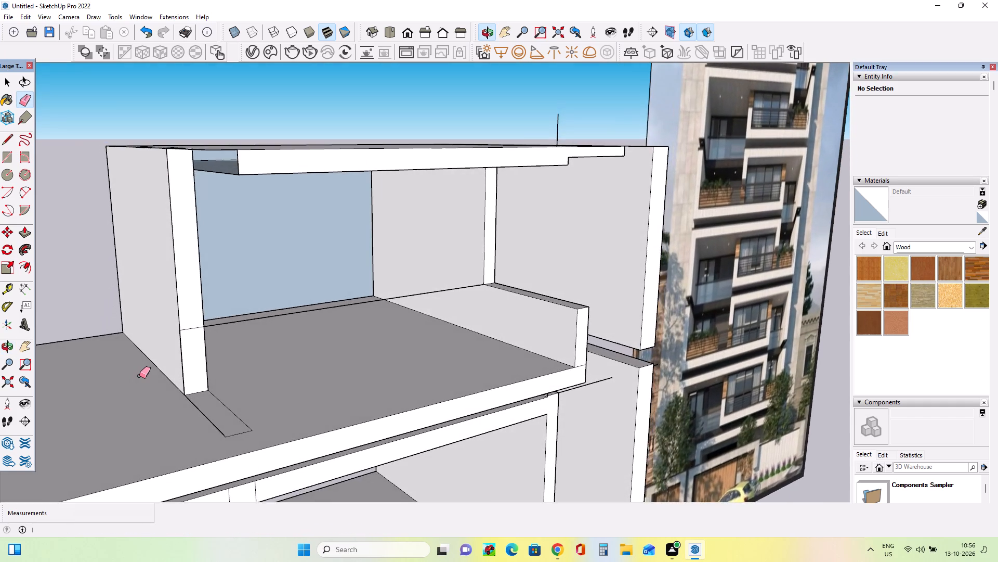
scroll(139, 376, "down", 2)
middle_click_drag(139, 376, 139, 385)
scroll(582, 336, "up", 2)
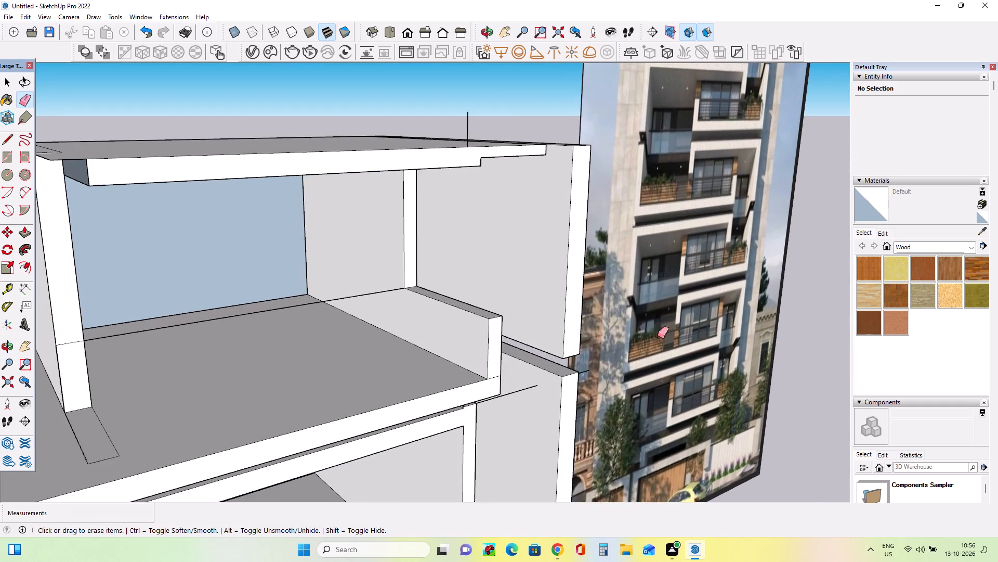
scroll(704, 336, "up", 10)
scroll(704, 336, "down", 4)
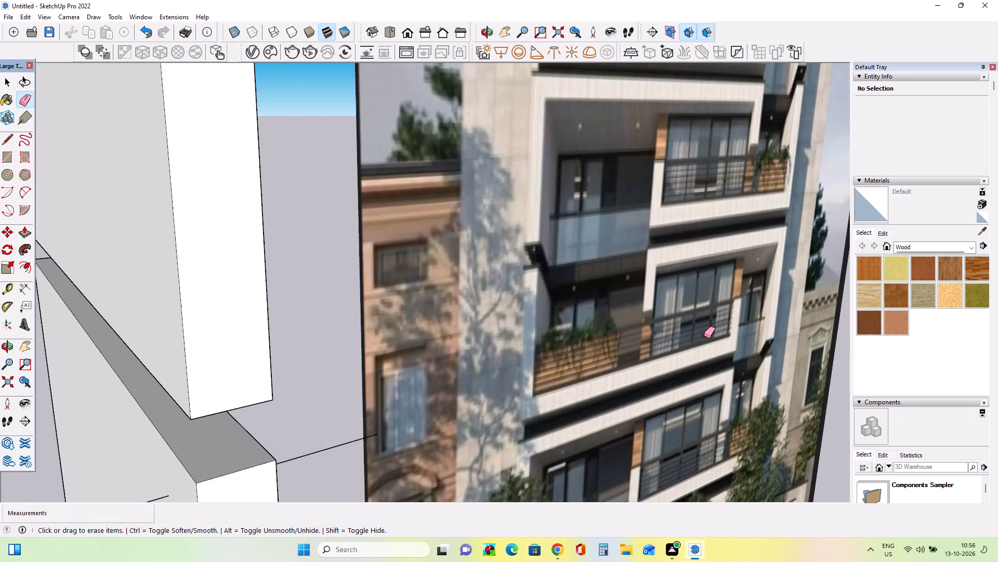
scroll(704, 336, "down", 12)
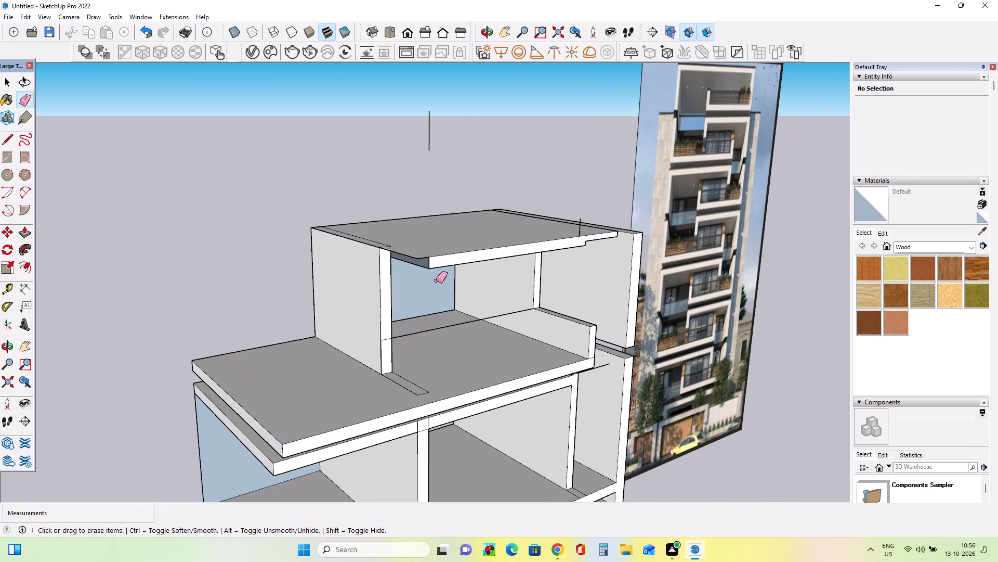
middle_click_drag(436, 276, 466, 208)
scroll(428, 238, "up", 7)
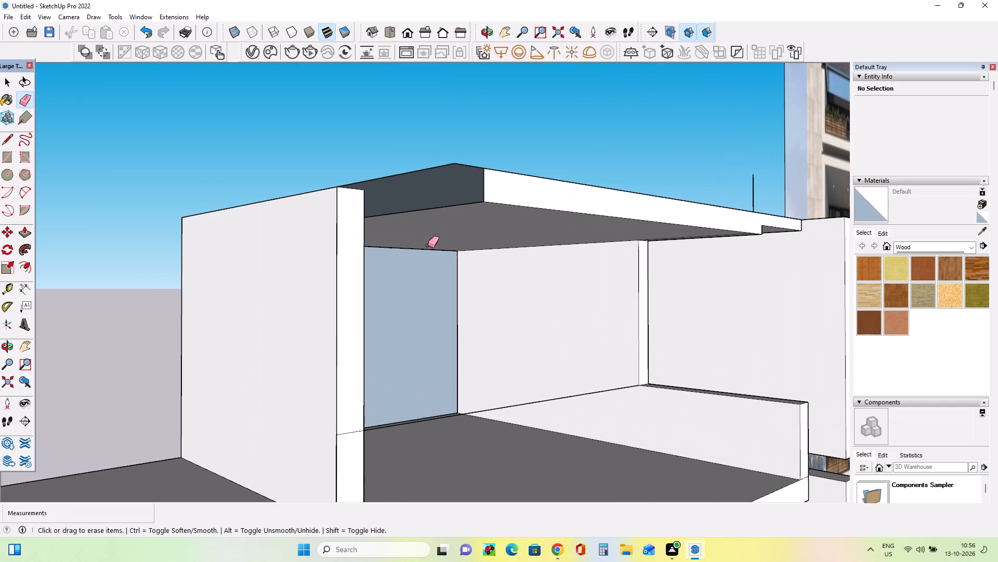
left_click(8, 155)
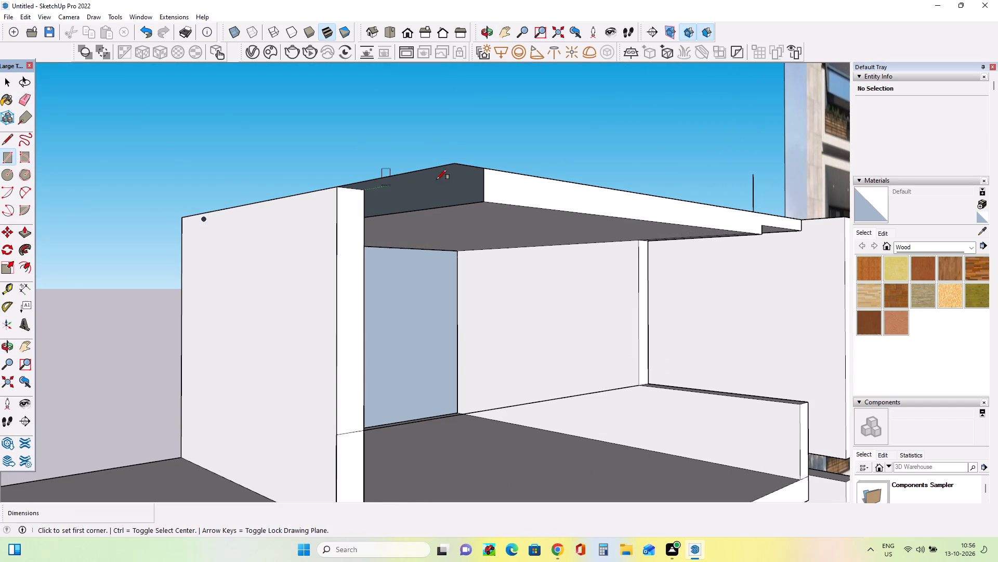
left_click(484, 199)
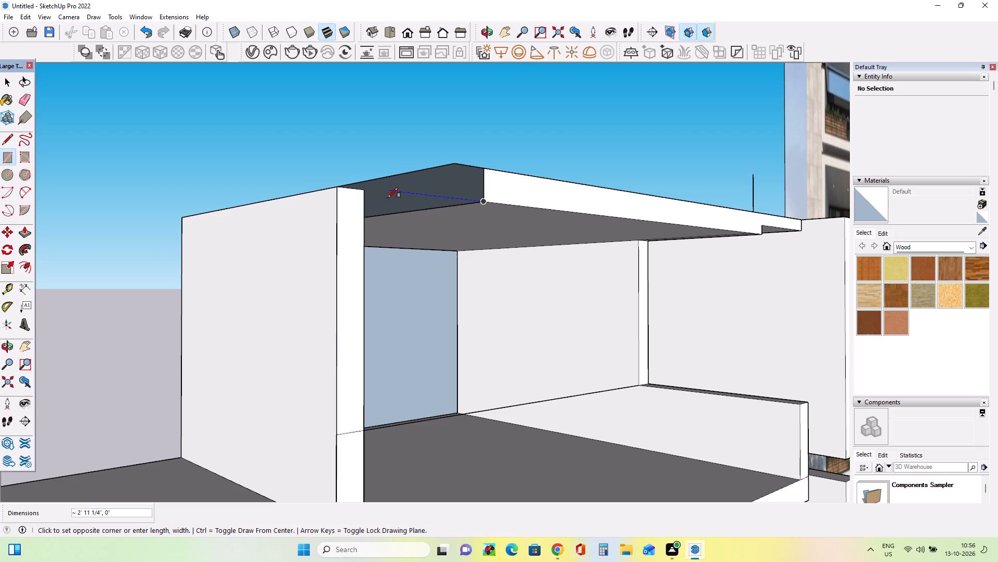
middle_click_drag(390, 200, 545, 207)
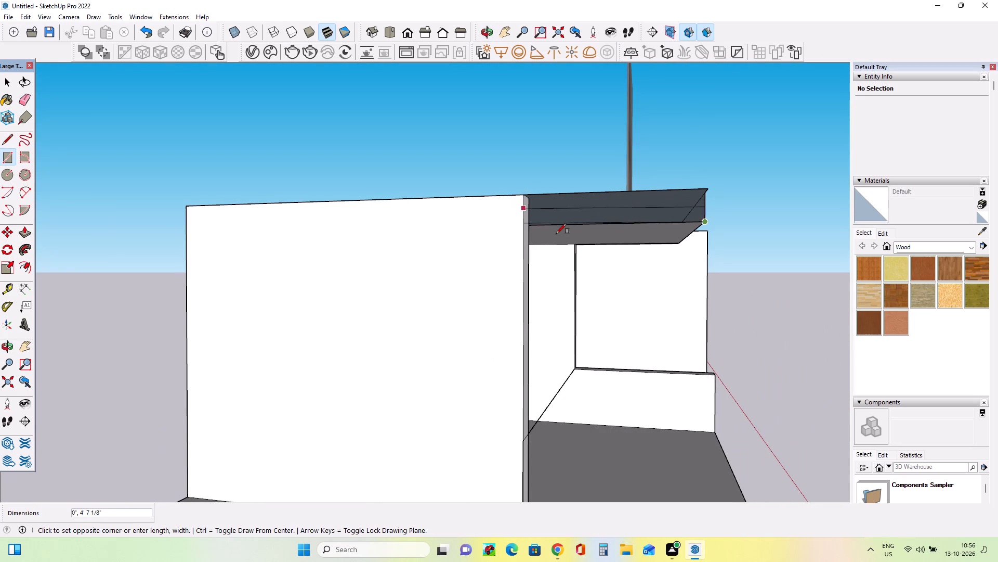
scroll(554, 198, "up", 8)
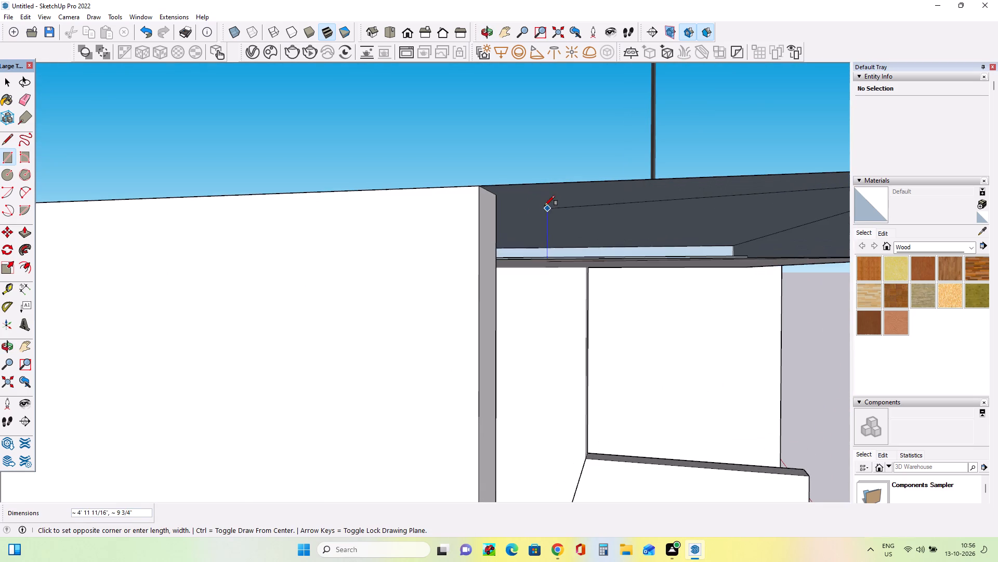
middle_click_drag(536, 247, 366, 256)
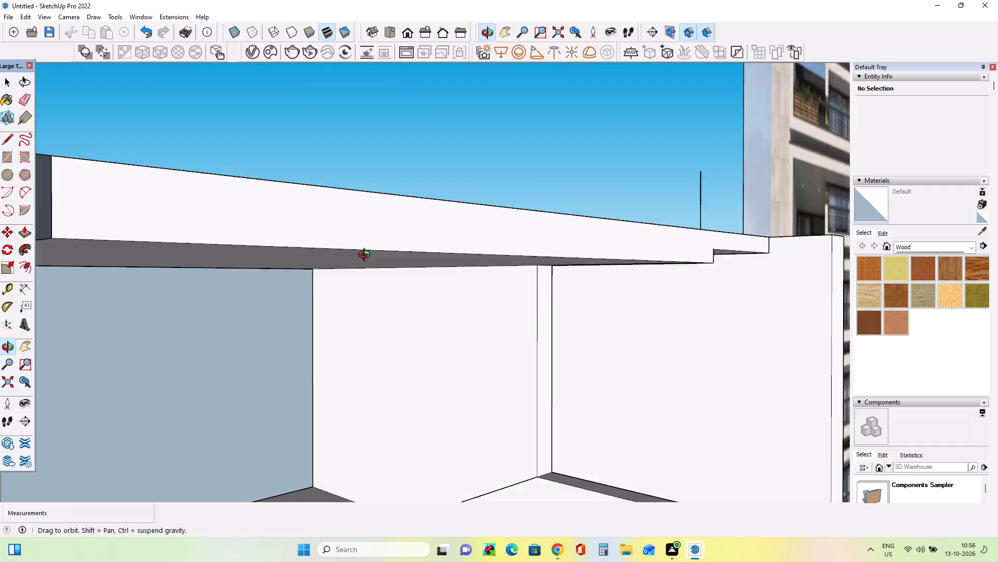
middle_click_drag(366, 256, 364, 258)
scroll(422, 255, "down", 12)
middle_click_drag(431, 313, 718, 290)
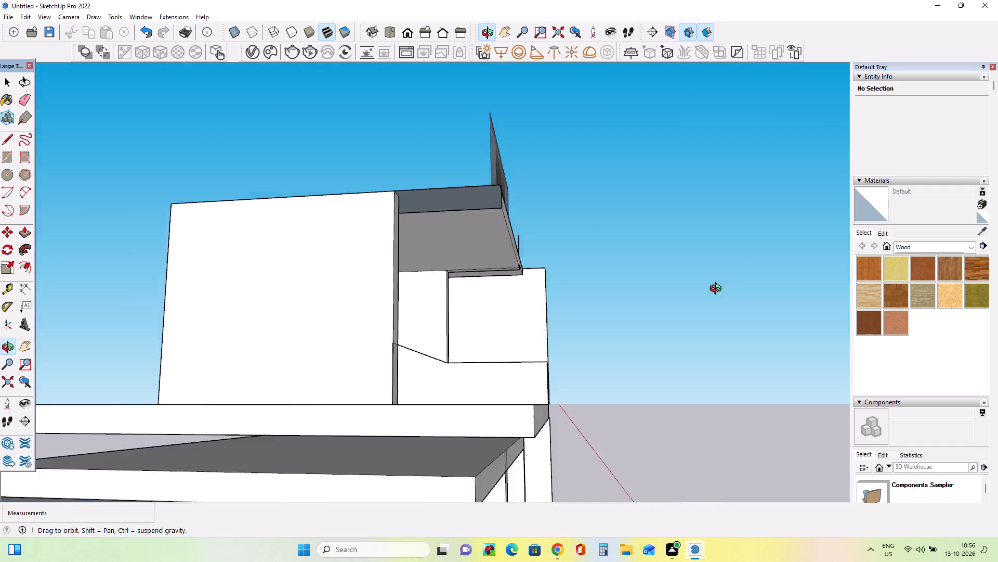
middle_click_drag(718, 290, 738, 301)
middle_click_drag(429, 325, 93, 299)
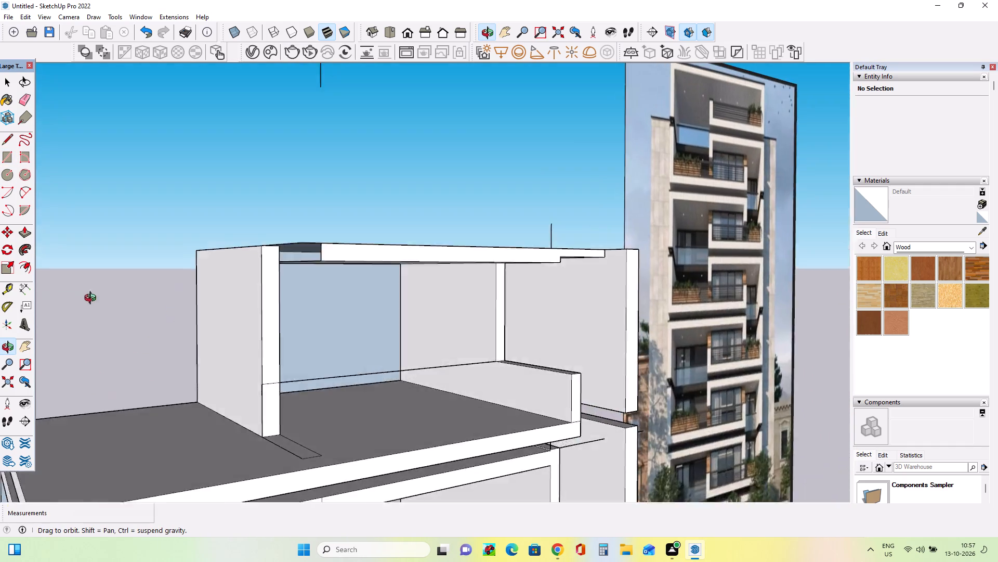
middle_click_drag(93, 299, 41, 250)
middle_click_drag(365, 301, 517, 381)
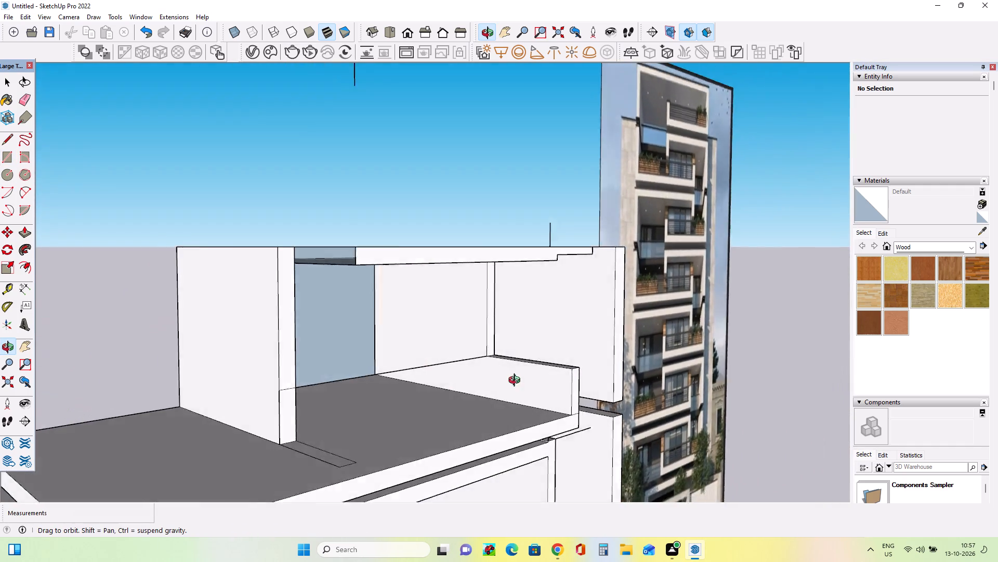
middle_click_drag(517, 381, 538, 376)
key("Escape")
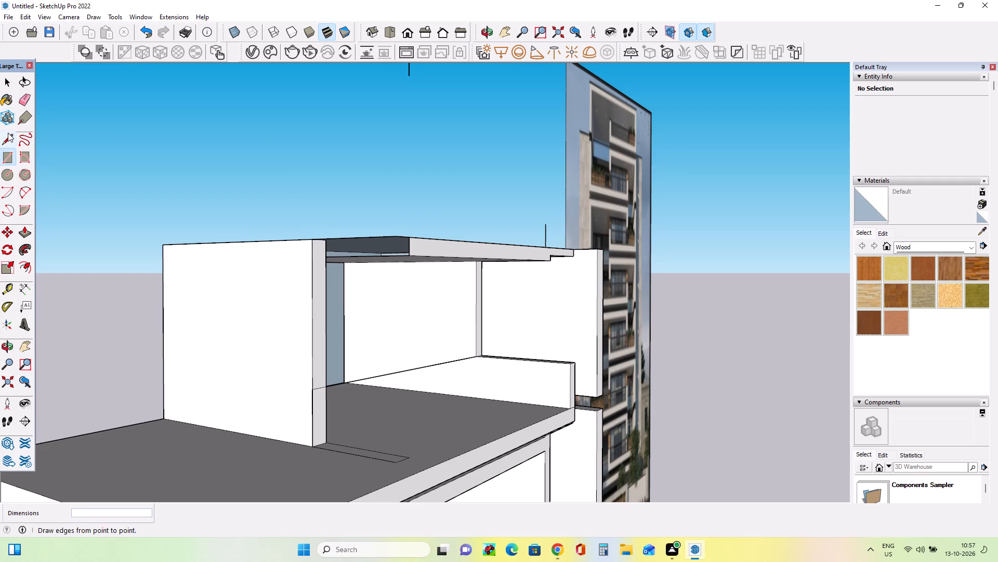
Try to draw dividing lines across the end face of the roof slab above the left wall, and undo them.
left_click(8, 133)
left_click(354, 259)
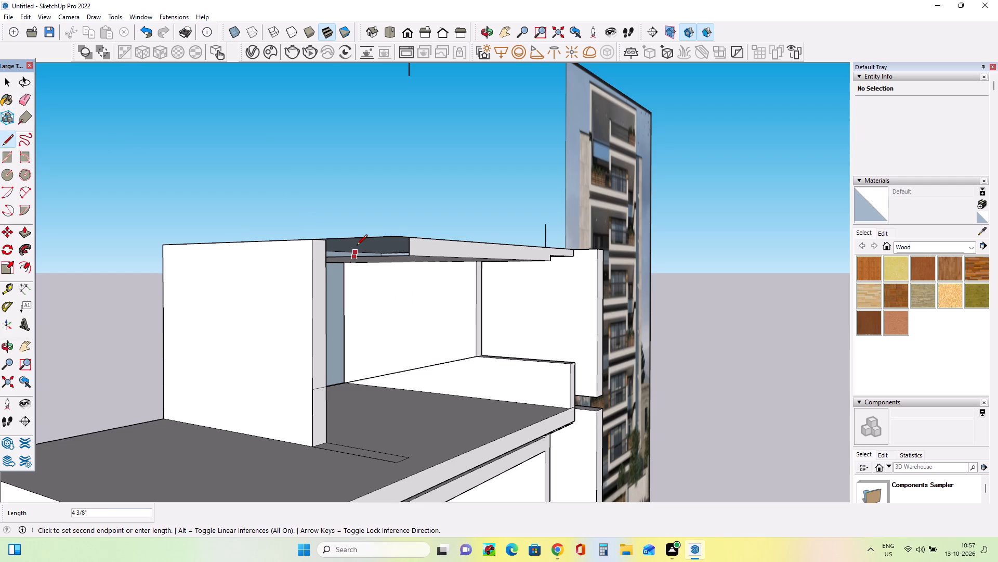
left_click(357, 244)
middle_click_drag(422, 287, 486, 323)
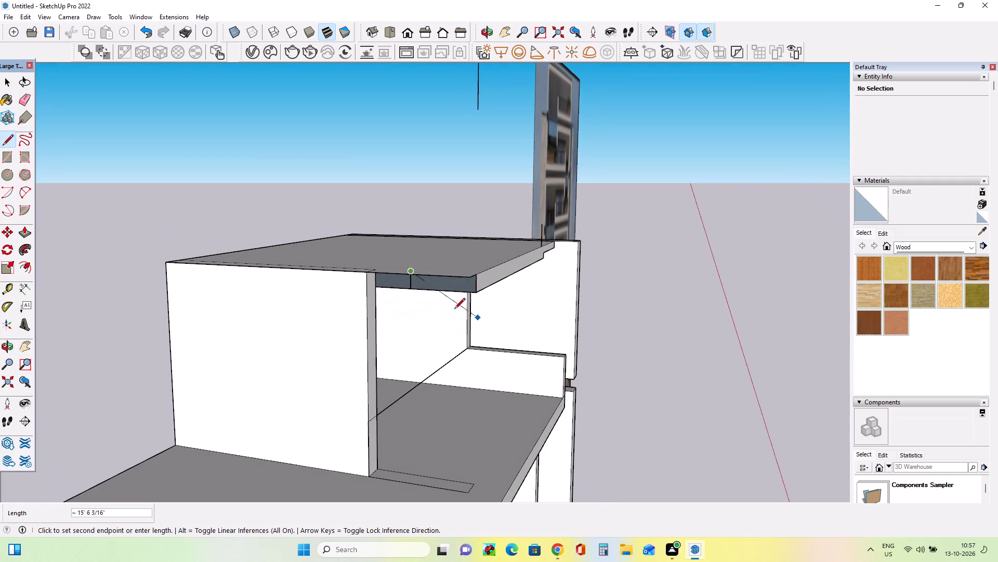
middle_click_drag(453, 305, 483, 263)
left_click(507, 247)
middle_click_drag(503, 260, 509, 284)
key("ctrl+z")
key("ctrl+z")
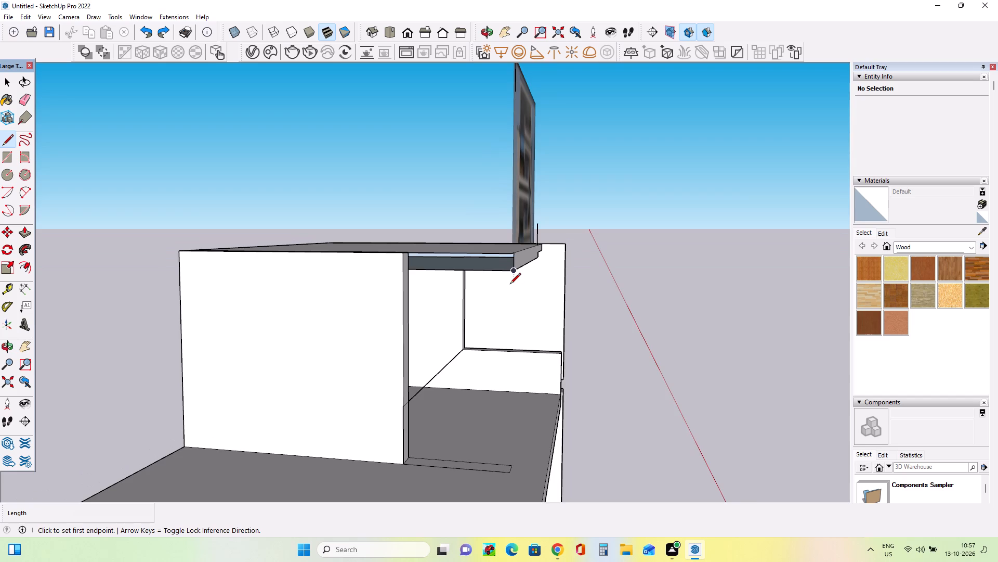
Undo the recent left-wall and roof-opening edits, back to the full-length roof slab with the wall at its outer end.
middle_click_drag(510, 285, 391, 300)
key("ctrl+z")
key("ctrl+z")
key("ctrl+z")
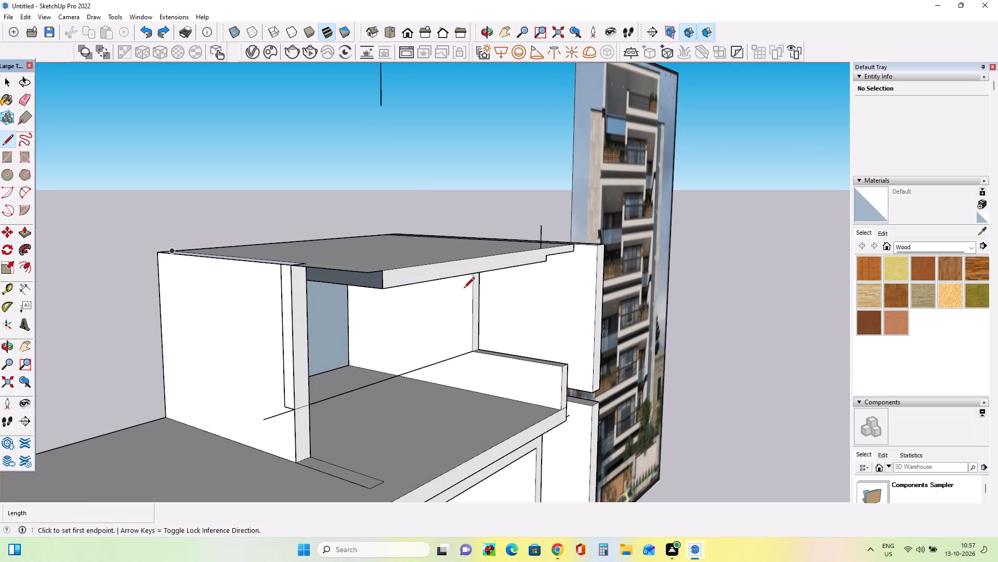
key("ctrl+z")
key("ctrl+z")
key("ctrl+z")
key("ctrl+z")
key("ctrl+z")
key("ctrl+z")
key("ctrl+z")
key("ctrl+z")
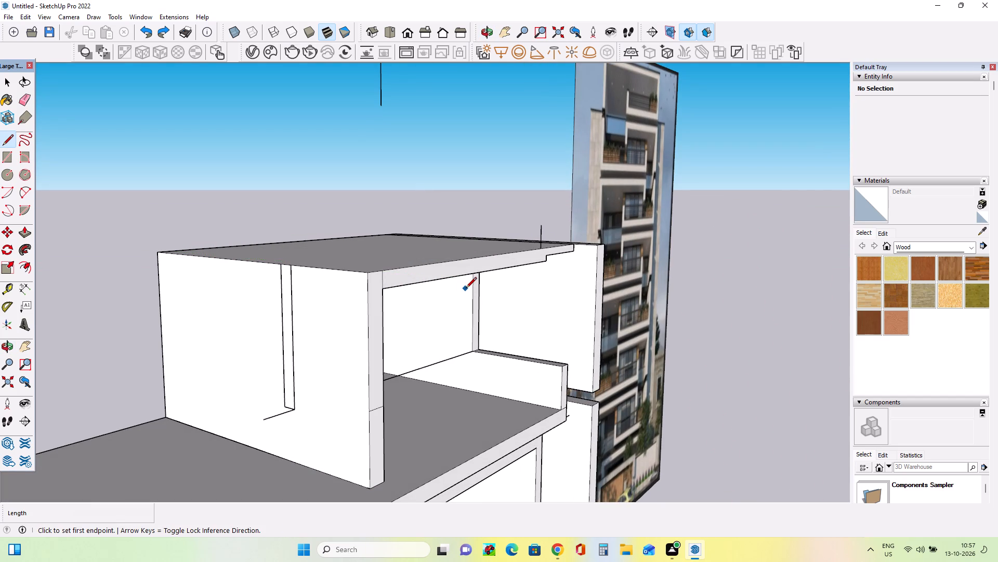
key("ctrl+z")
key("ctrl+z")
key("ctrl+z")
key("ctrl+z")
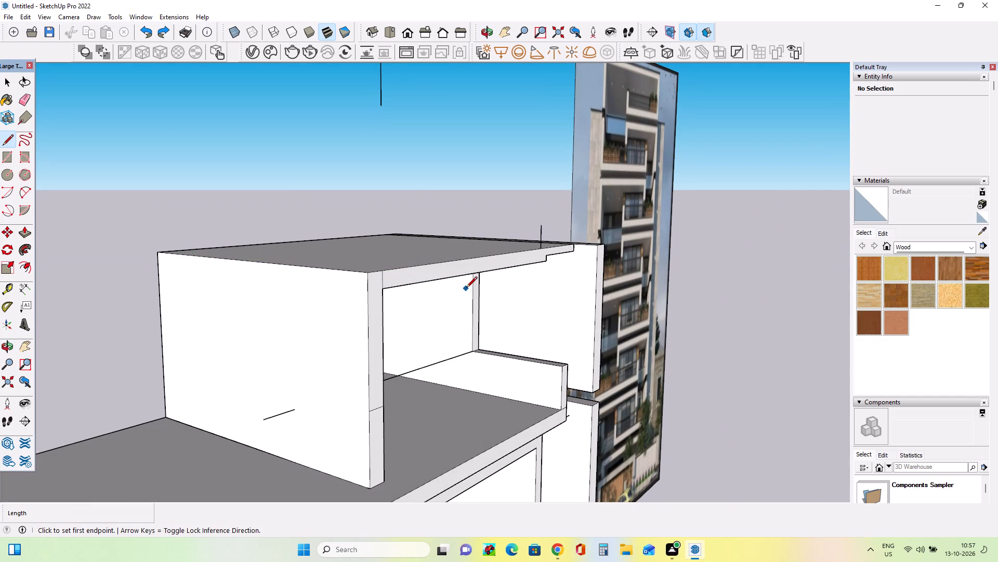
key("ctrl+z")
Examine the upper box's roof slab, stepped underside and right wall from several angles beside the reference image.
middle_click_drag(521, 288, 353, 309)
middle_click_drag(400, 315, 363, 340)
middle_click_drag(323, 303, 364, 344)
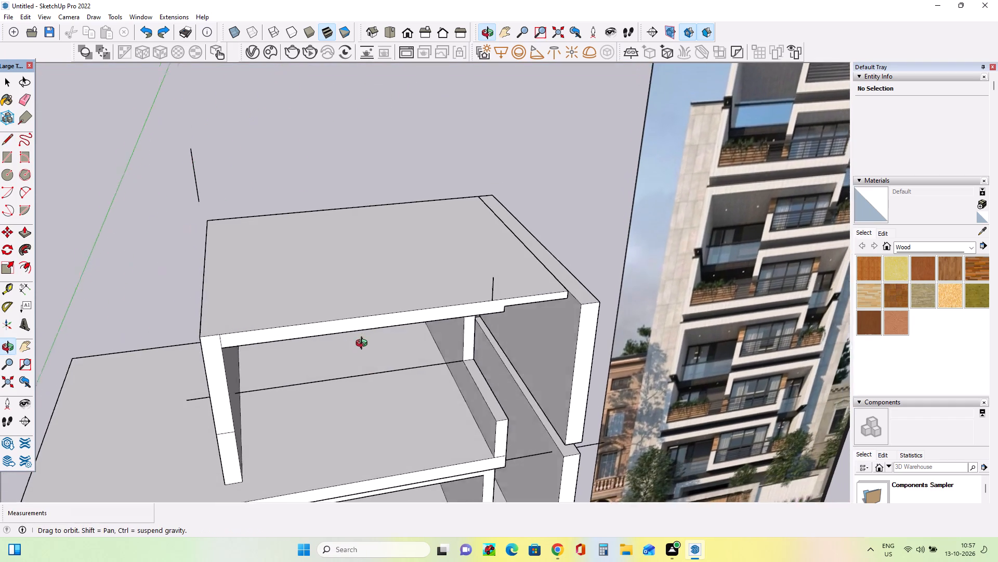
middle_click_drag(364, 344, 372, 338)
middle_click_drag(241, 336, 269, 317)
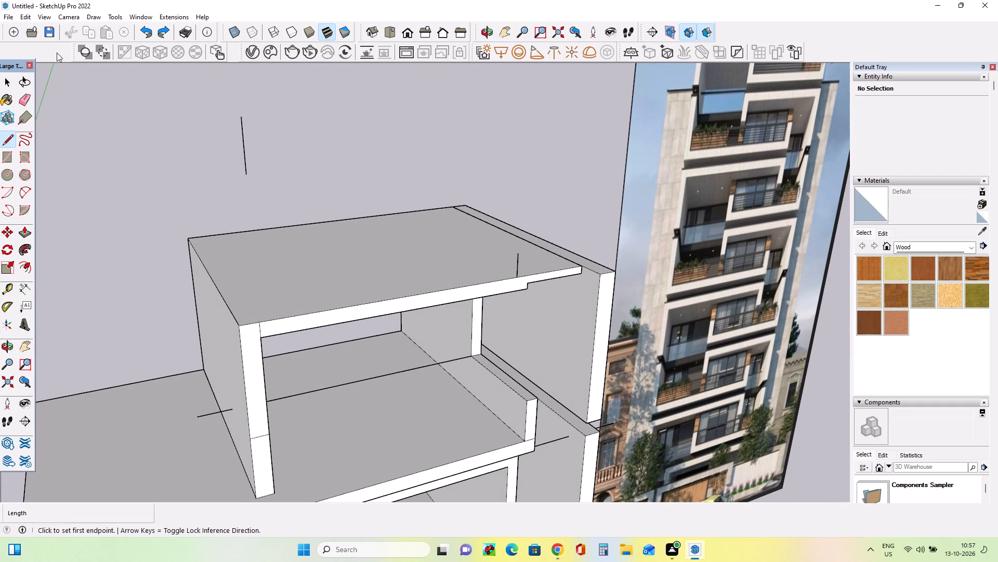
left_click(7, 158)
middle_click_drag(266, 342, 264, 270)
right_click(266, 342)
right_click_drag(267, 340, 264, 319)
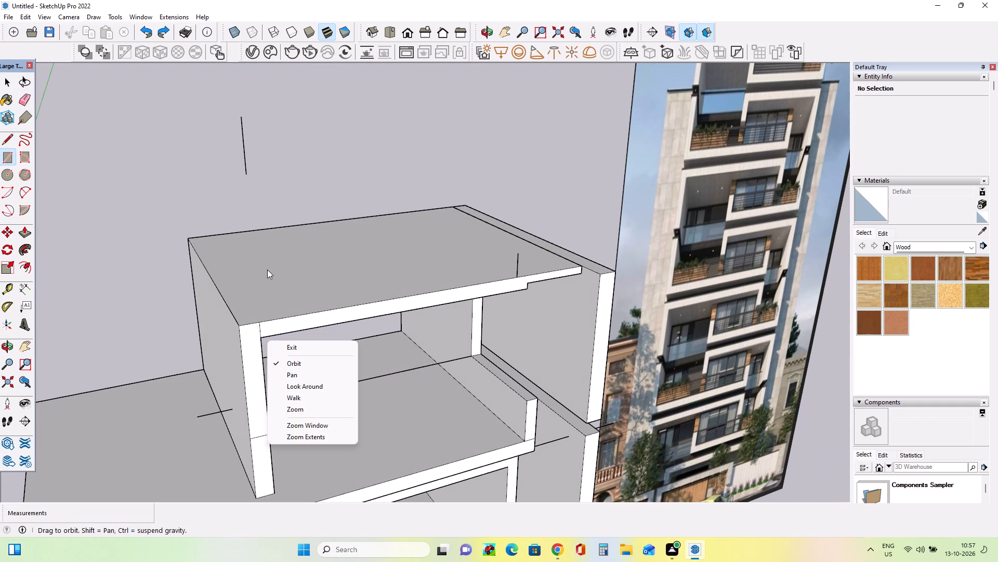
middle_click_drag(327, 383, 204, 274)
left_click(92, 160)
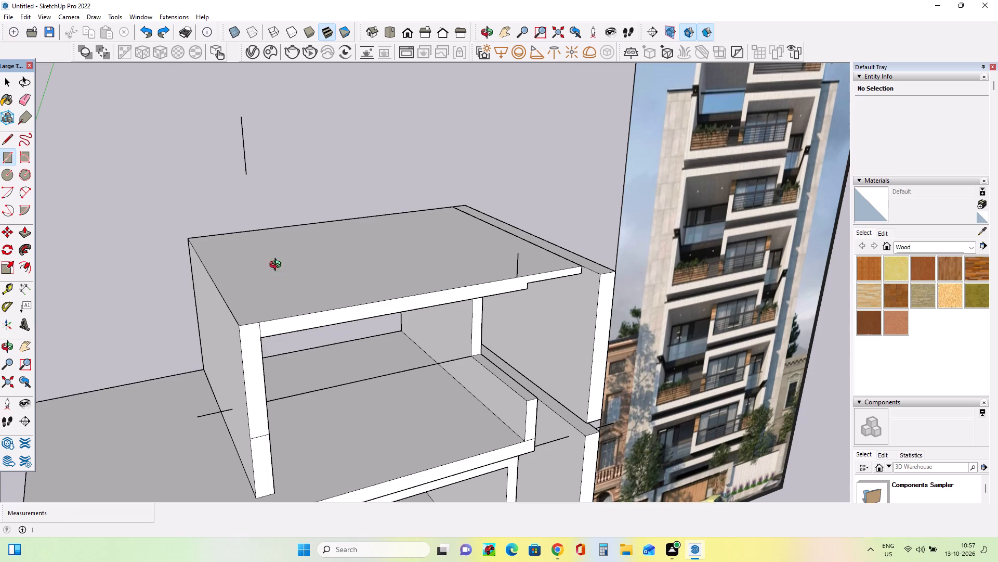
middle_click_drag(357, 320, 164, 240)
middle_click_drag(469, 304, 500, 245)
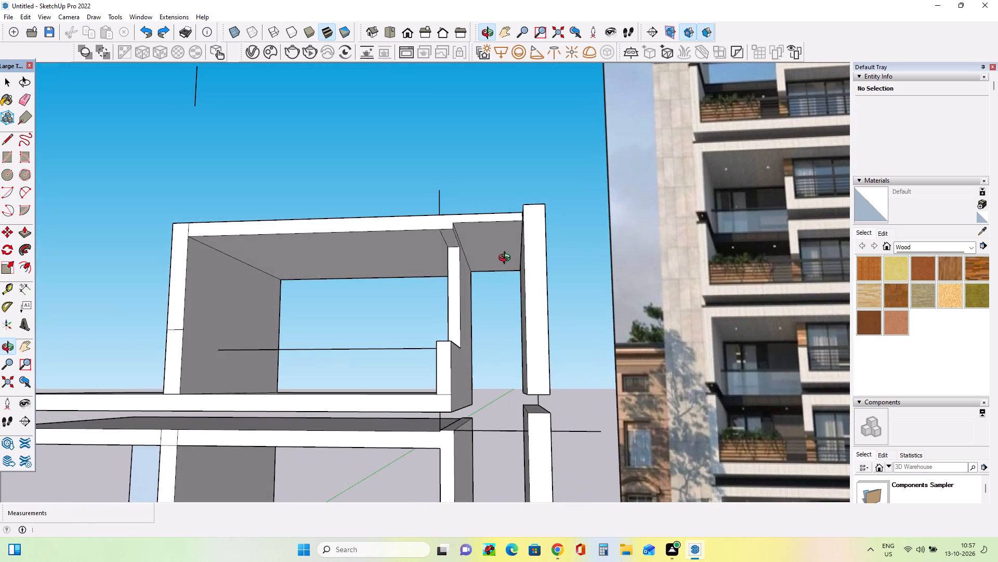
middle_click_drag(507, 259, 522, 298)
scroll(474, 260, "up", 3)
middle_click_drag(497, 282, 420, 273)
Separate the roof slab's stepped side from the inner wall with an 11' 4 13/16" line and push/pull it 3' 11 13/16" to the right wall.
left_click(10, 159)
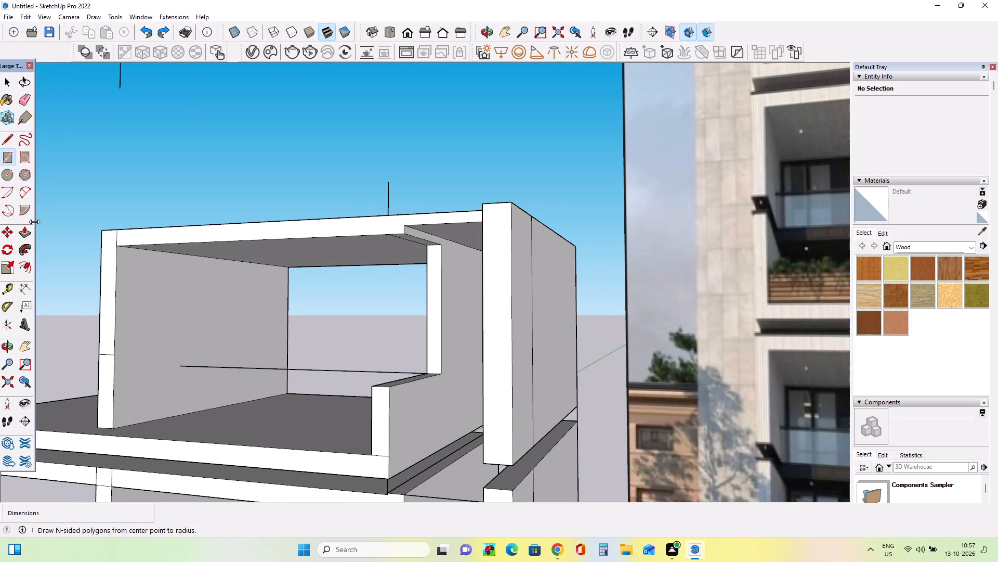
left_click(25, 236)
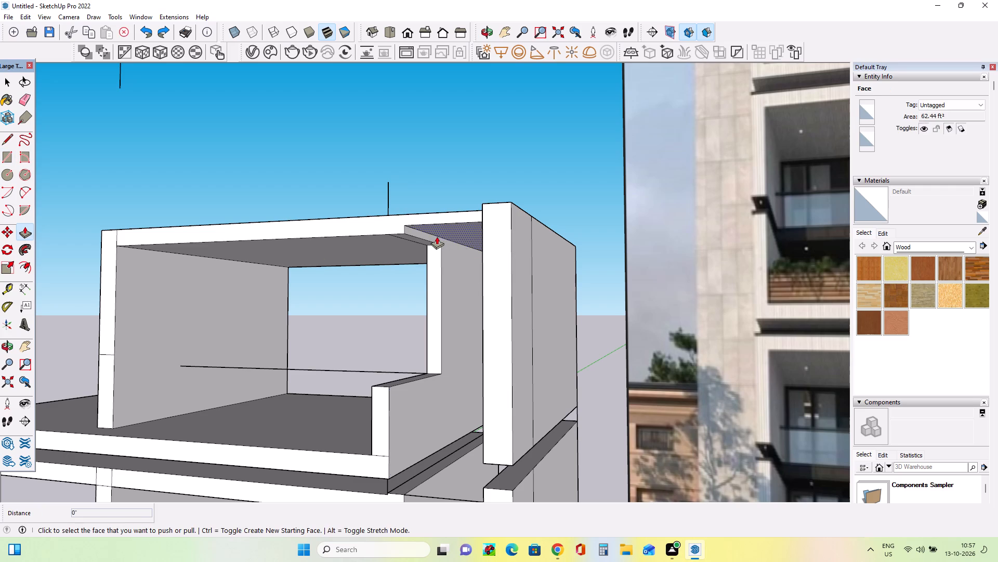
left_click(10, 138)
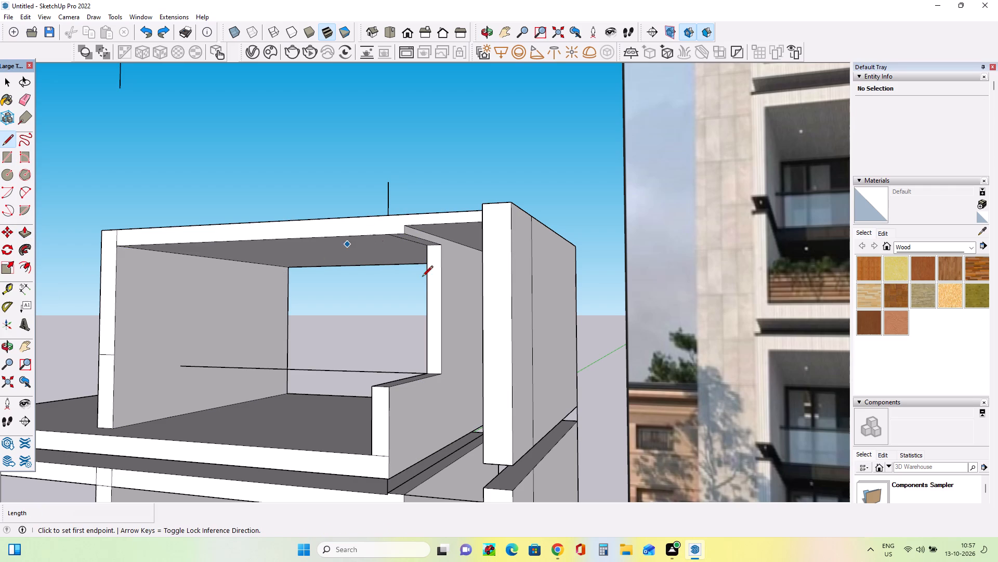
scroll(437, 262, "up", 7)
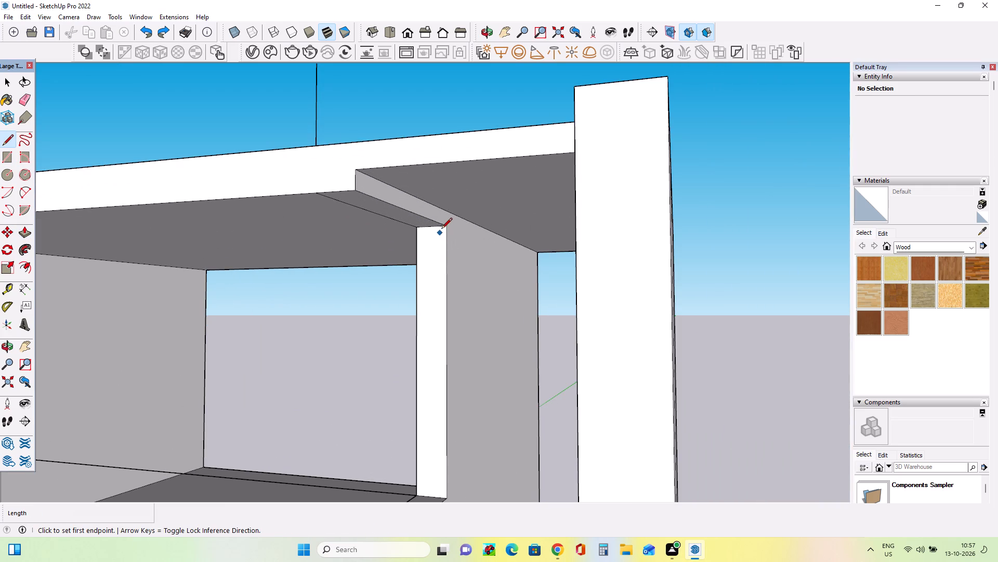
left_click(443, 229)
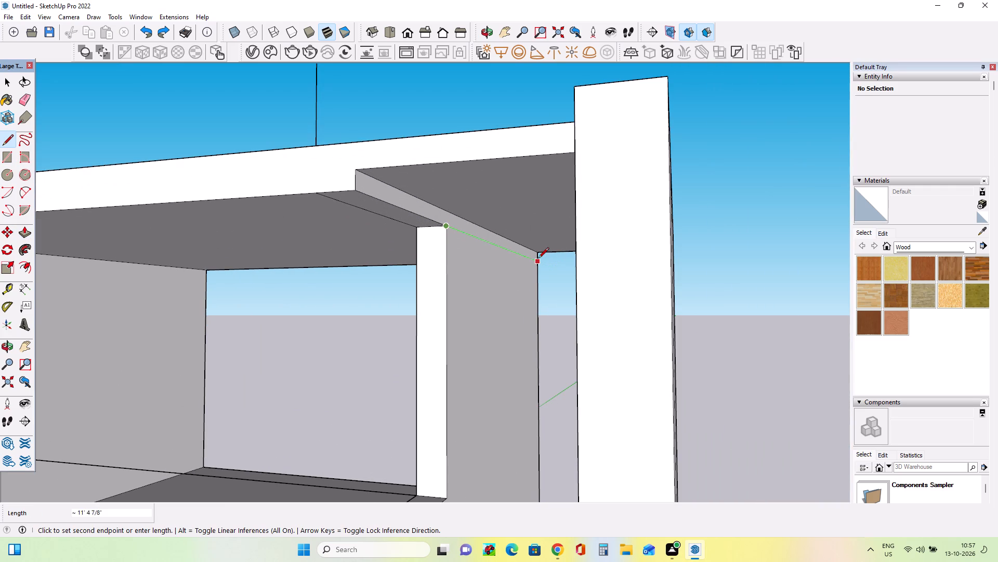
left_click(540, 263)
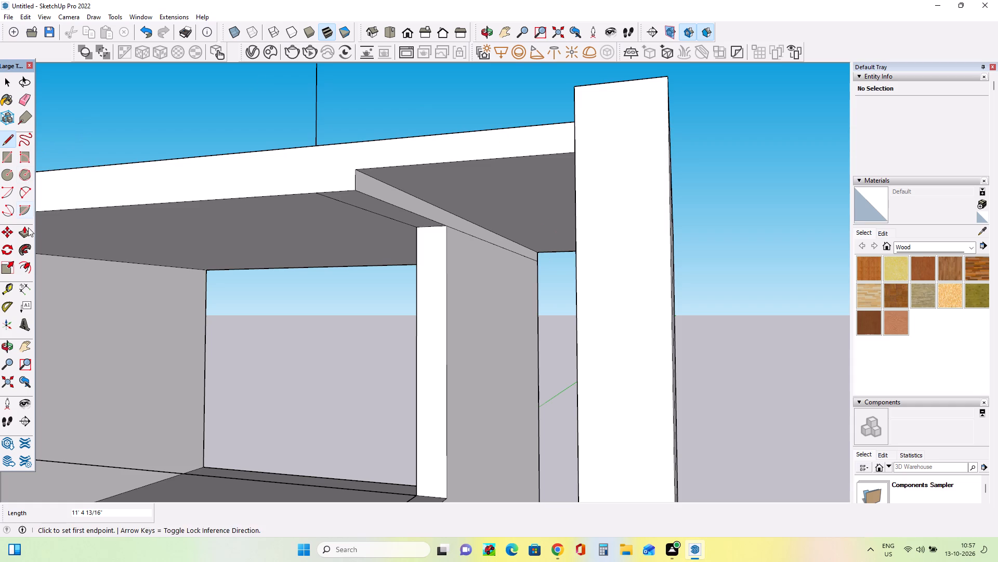
left_click(28, 227)
left_click(415, 197)
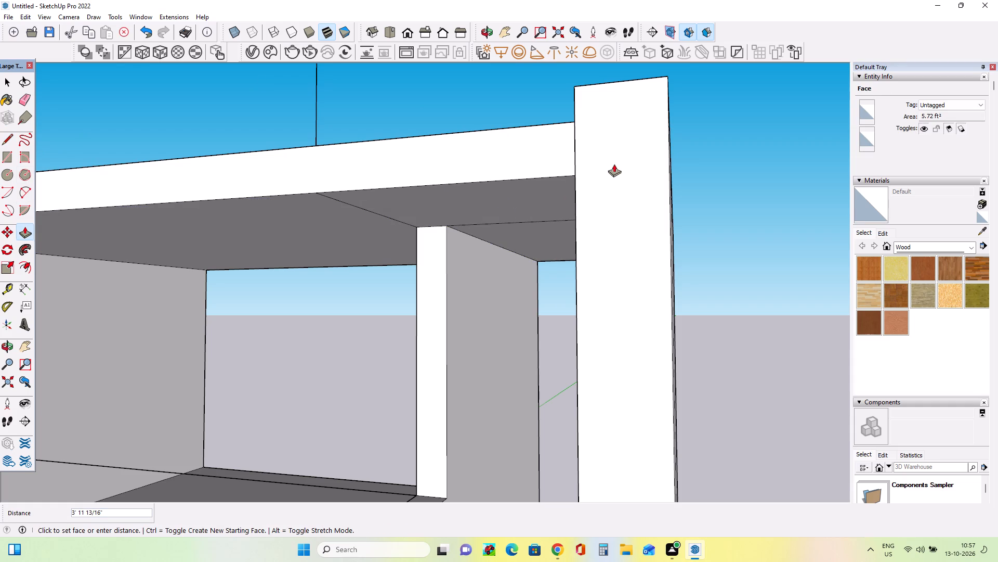
left_click(614, 164)
Push/Pull the roof slab's front face forward 1' 7 11/16", flush with the front of the right wall.
scroll(300, 247, "down", 11)
scroll(336, 240, "up", 1)
middle_click_drag(359, 245, 471, 273)
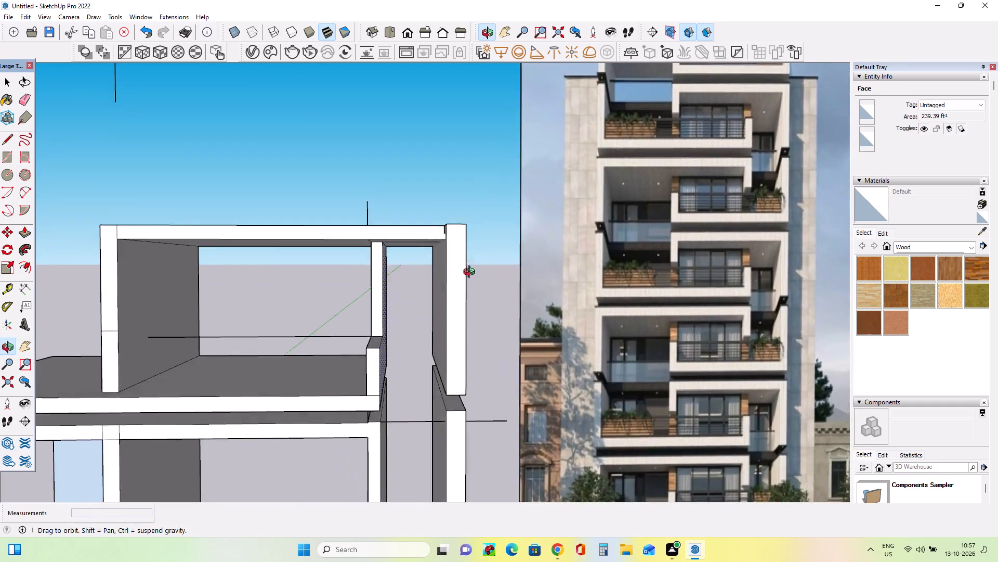
middle_click_drag(471, 273, 476, 279)
scroll(451, 255, "up", 4)
middle_click_drag(444, 254, 454, 302)
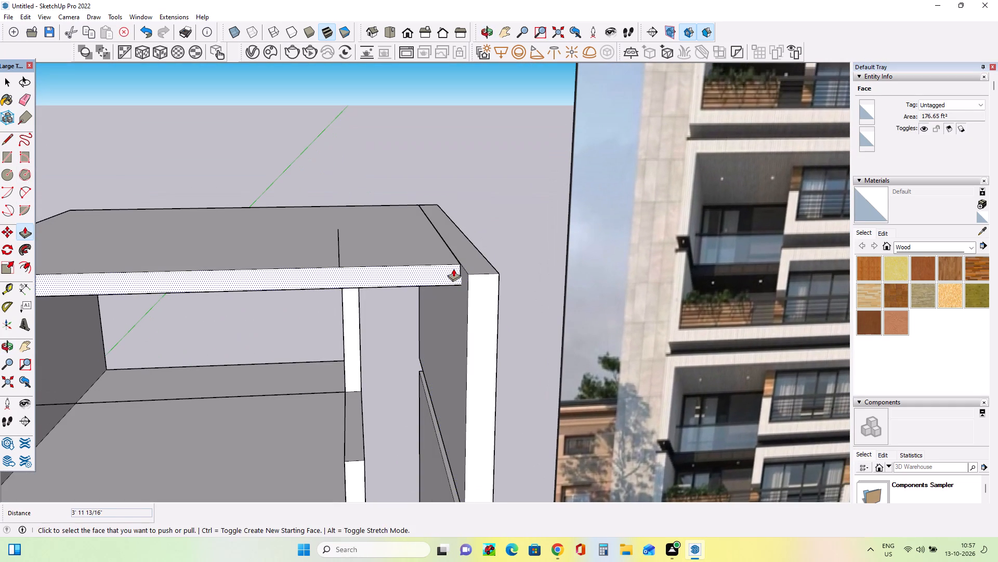
left_click(453, 269)
left_click(479, 273)
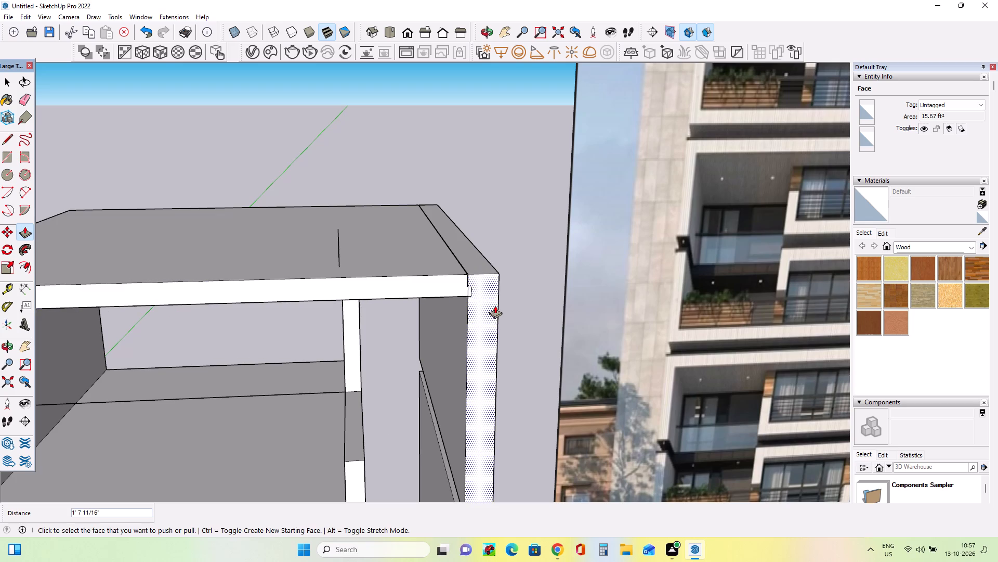
Push/Pull the narrow side face of the roof slab 3/8" to close the gap at the right wall.
middle_click_drag(495, 305, 417, 305)
scroll(400, 290, "up", 12)
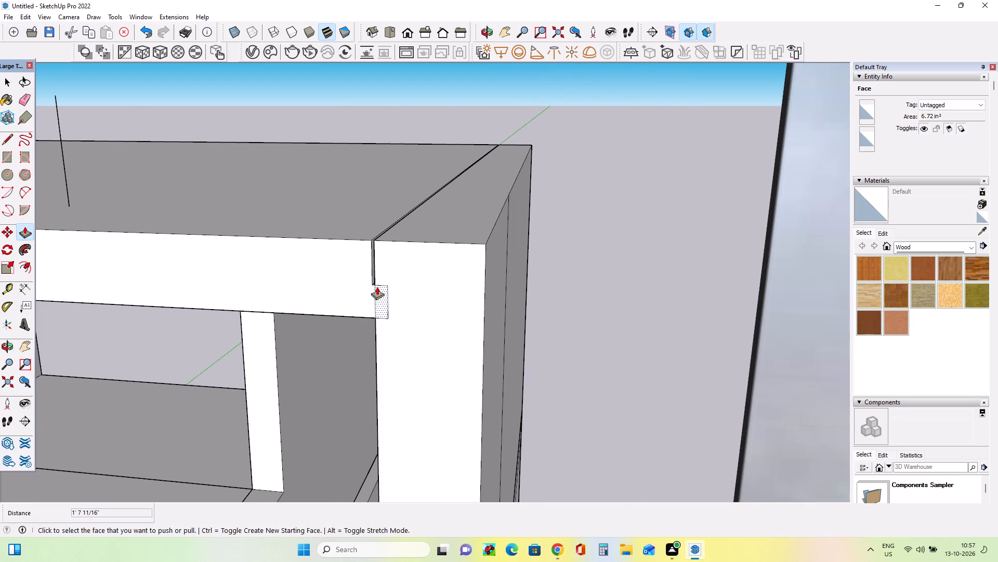
scroll(374, 270, "up", 13)
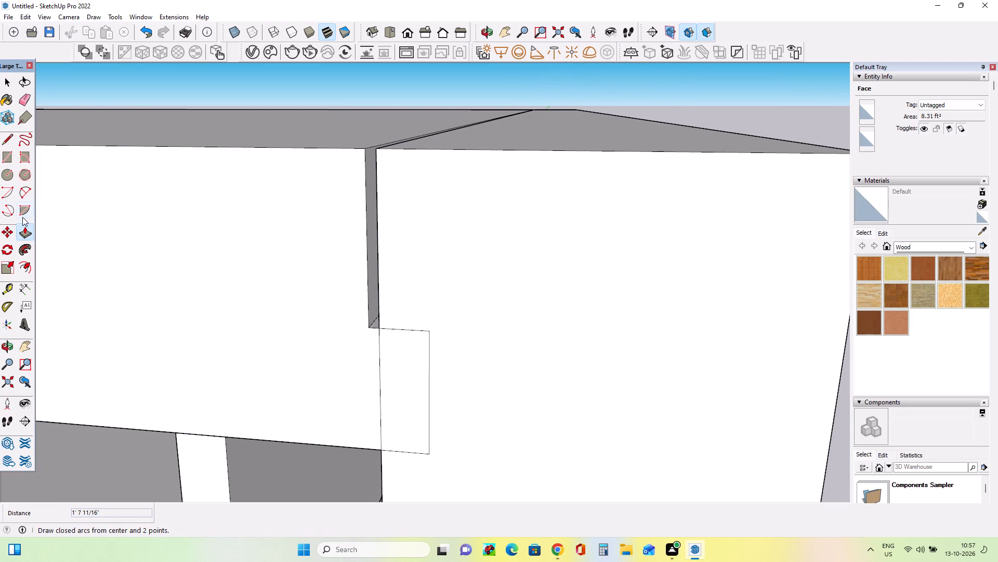
left_click(25, 232)
left_click(373, 275)
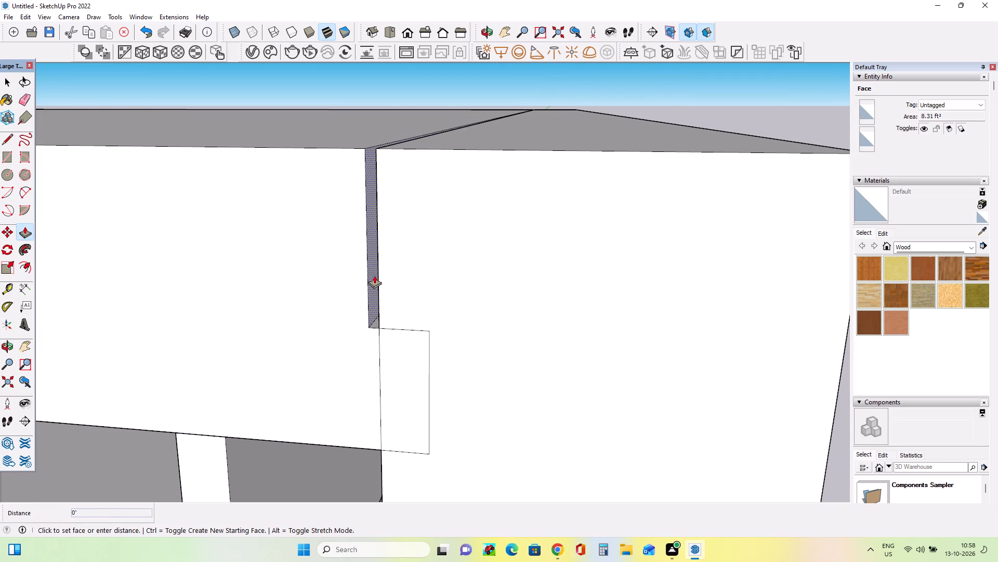
left_click(385, 275)
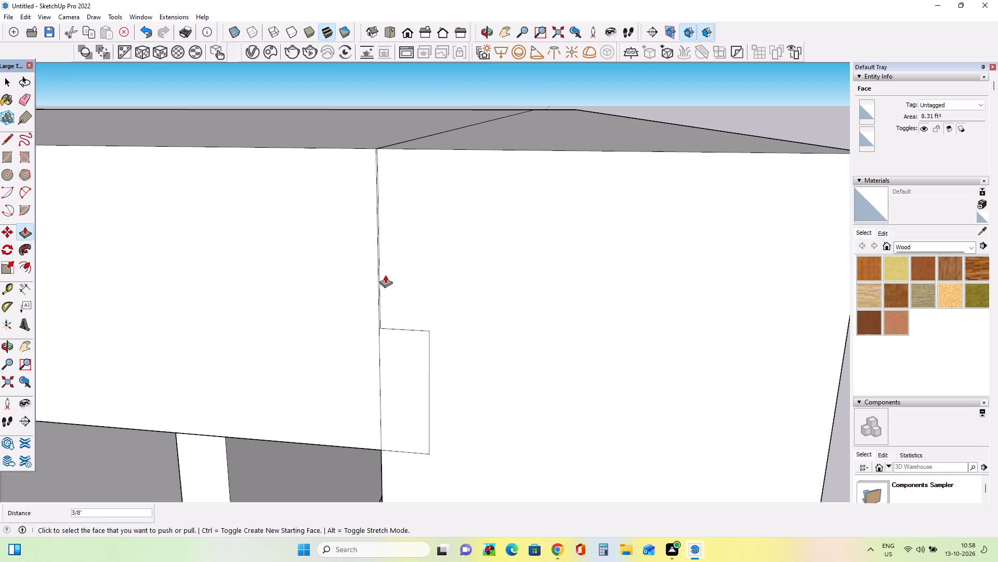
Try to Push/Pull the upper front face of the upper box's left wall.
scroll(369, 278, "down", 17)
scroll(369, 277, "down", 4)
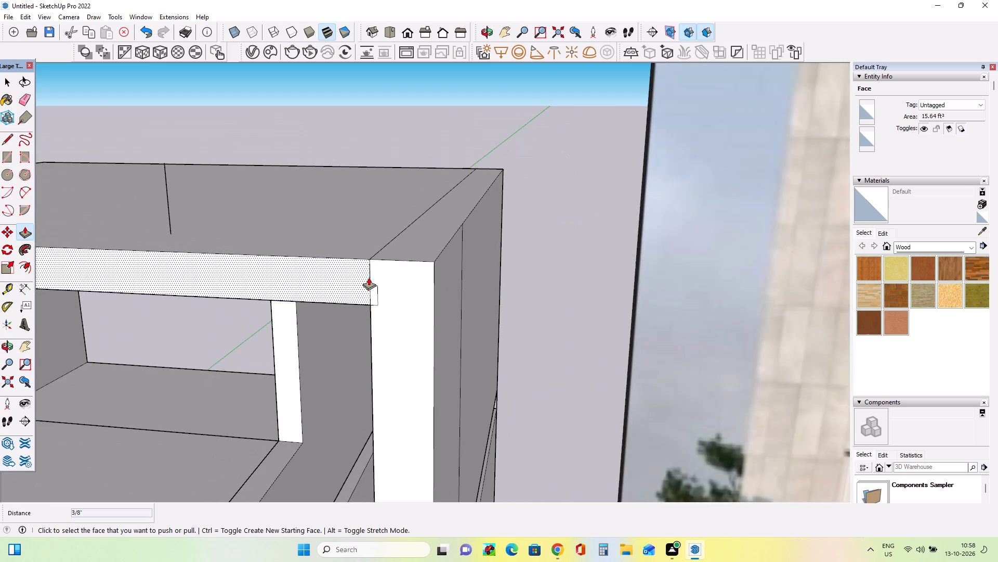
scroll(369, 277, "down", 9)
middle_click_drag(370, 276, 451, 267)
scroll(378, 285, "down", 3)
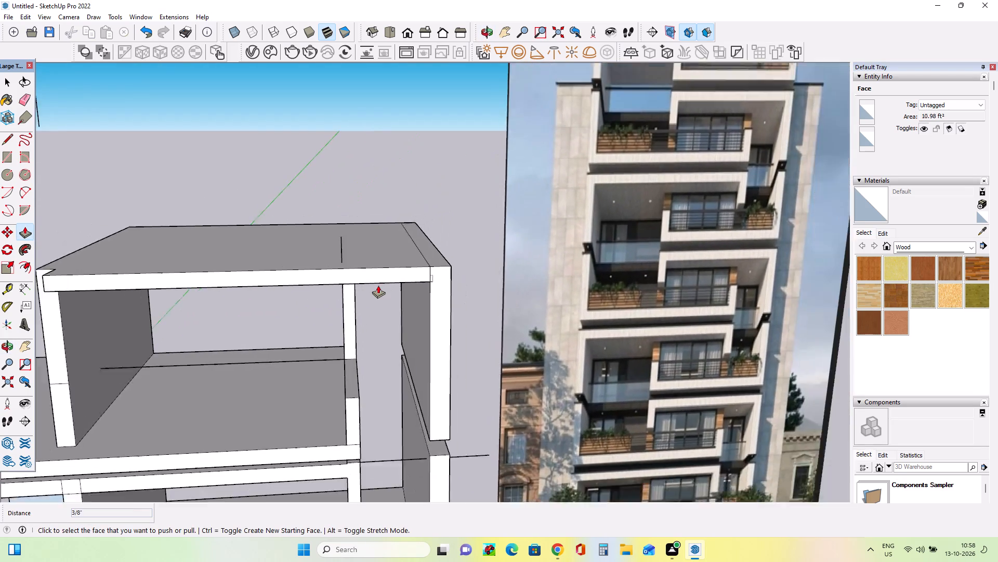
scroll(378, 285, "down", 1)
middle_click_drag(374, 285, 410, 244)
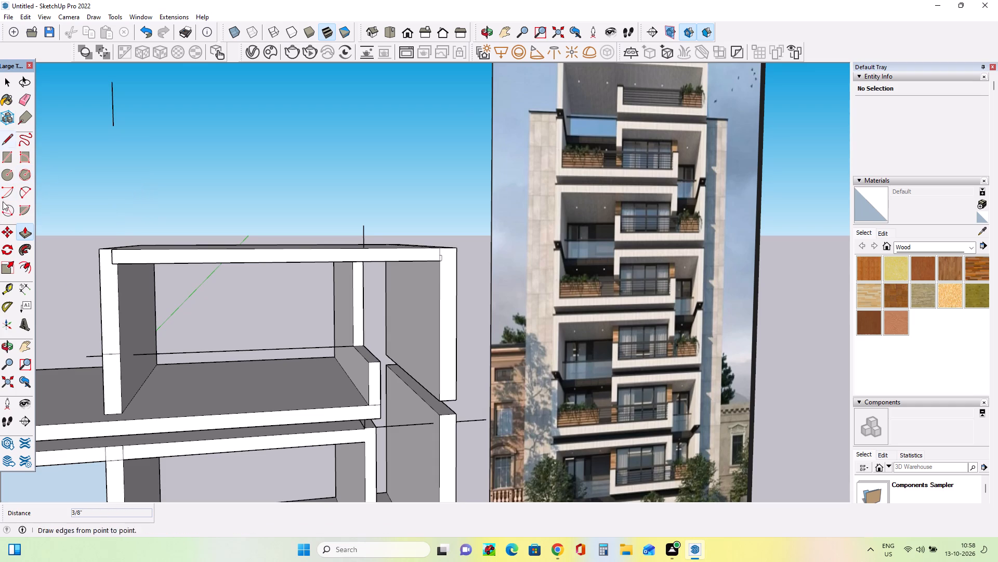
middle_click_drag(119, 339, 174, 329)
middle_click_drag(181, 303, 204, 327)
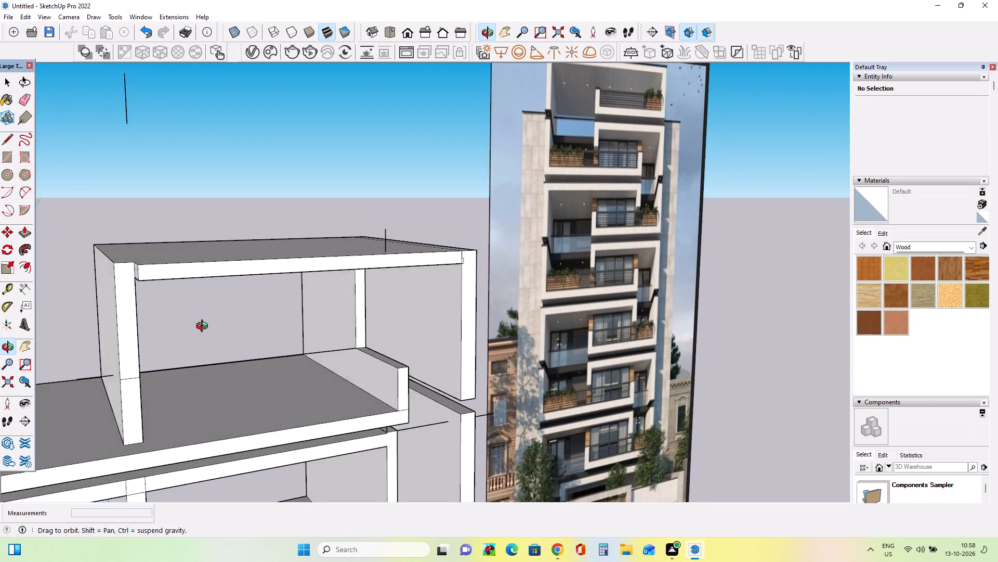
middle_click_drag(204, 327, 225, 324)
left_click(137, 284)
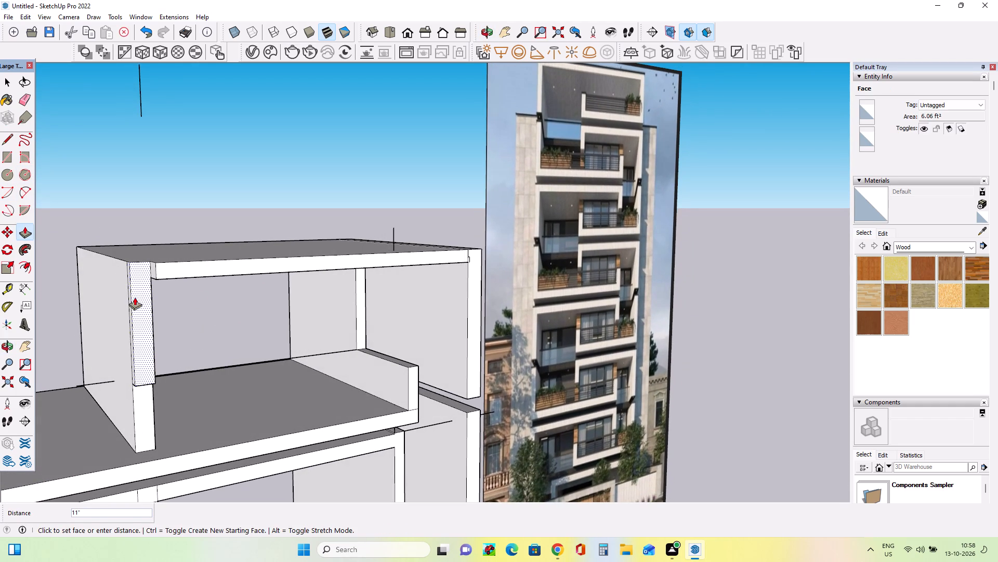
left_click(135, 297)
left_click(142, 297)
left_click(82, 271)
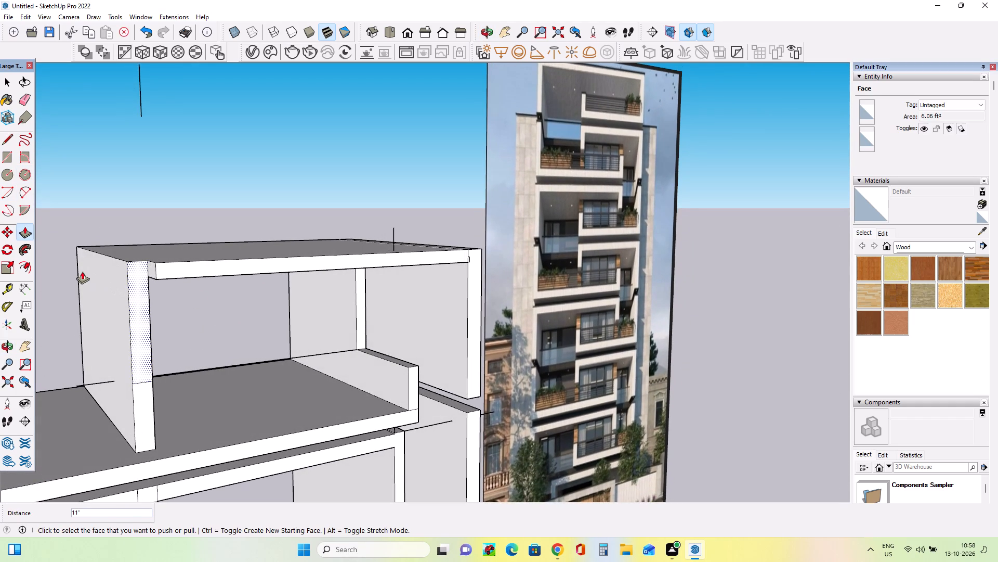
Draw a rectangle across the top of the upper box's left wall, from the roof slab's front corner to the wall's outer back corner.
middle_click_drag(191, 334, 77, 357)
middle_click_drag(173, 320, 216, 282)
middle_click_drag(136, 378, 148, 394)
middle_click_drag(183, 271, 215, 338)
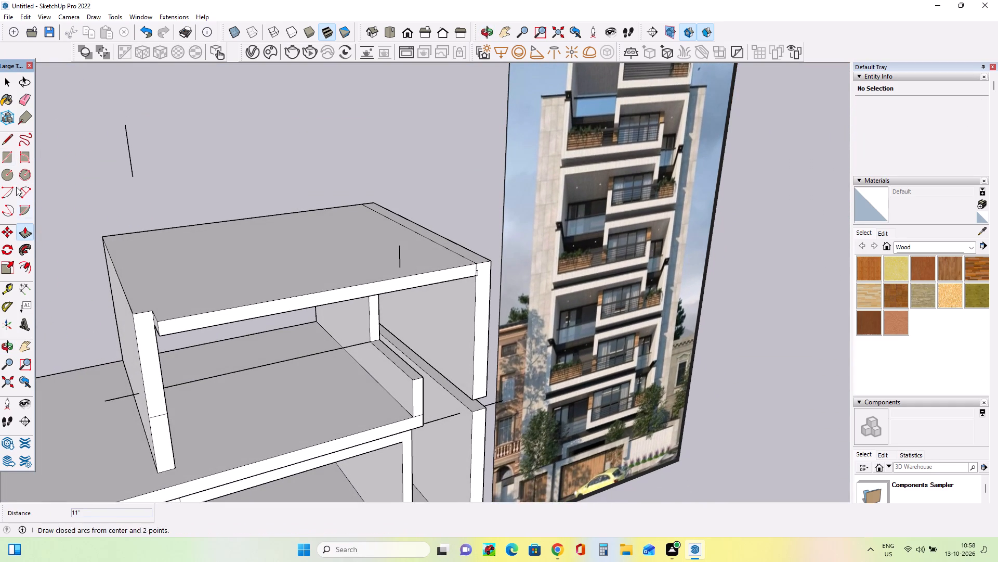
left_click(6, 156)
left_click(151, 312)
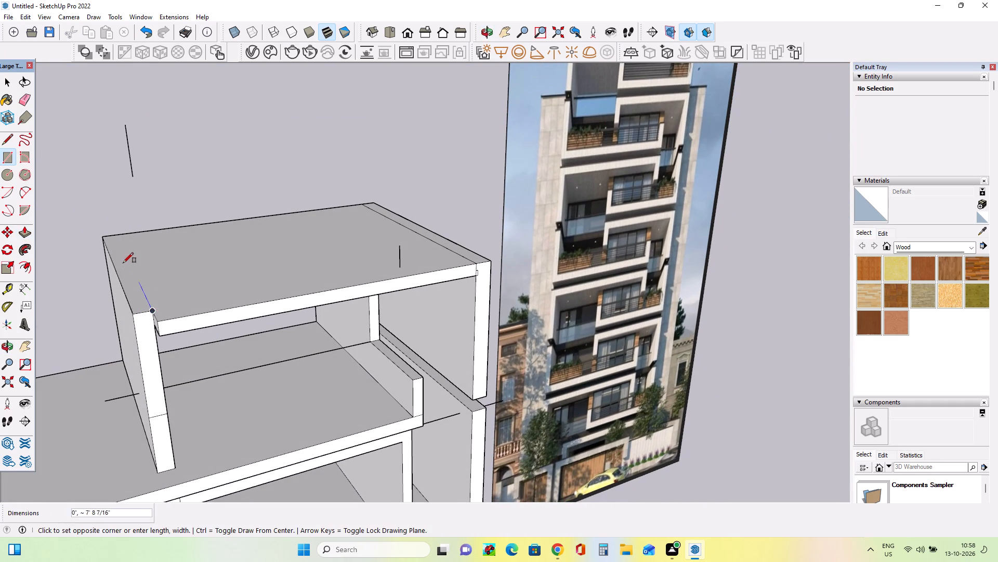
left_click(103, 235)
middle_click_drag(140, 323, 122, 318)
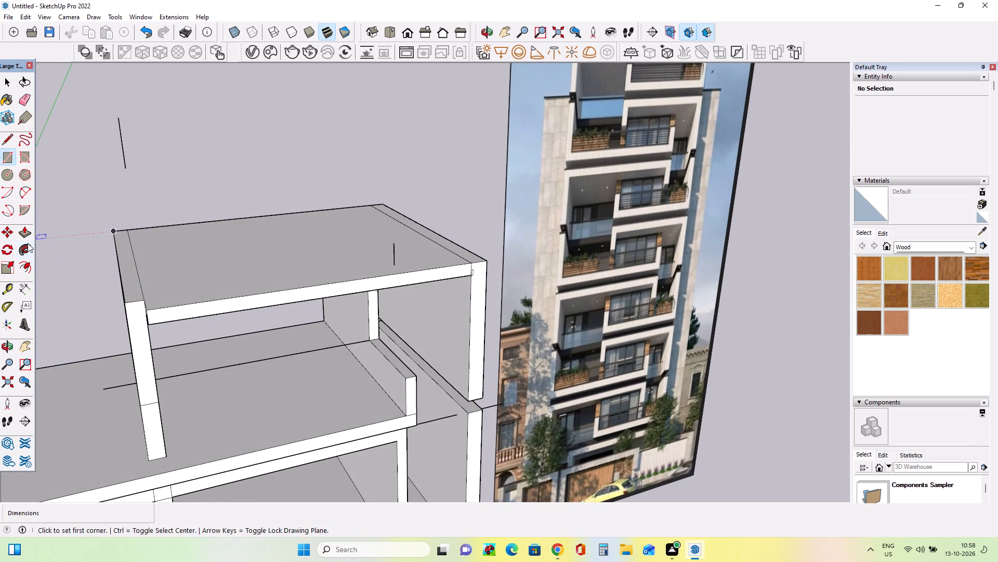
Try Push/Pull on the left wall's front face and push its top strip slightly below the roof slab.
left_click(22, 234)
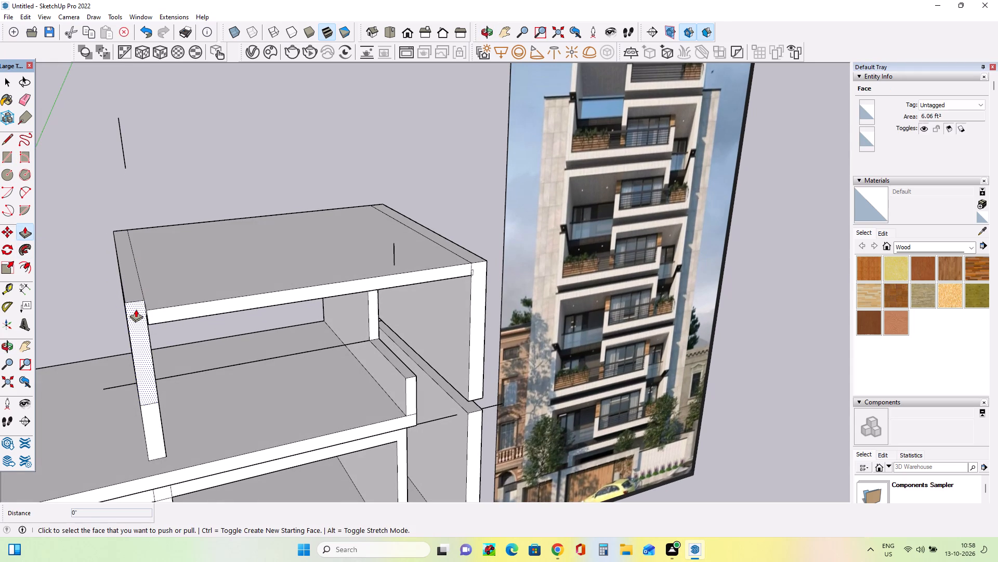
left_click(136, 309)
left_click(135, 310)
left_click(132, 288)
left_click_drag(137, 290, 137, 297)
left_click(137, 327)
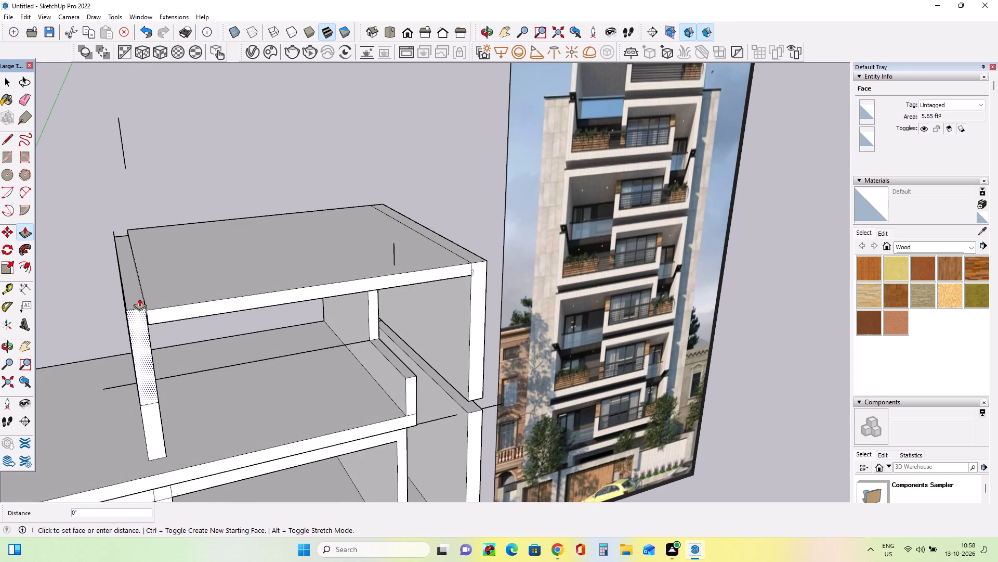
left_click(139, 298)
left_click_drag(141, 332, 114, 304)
Erase the edges of the upper box's left wall to remove its outer, front and inner faces and the stray line beside it.
middle_click_drag(143, 324, 215, 309)
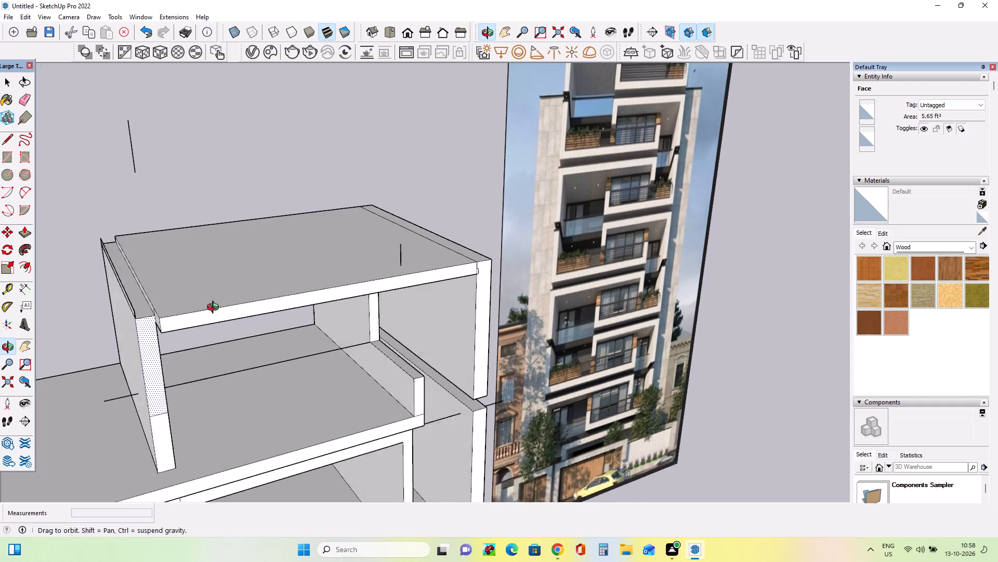
middle_click_drag(215, 309, 308, 280)
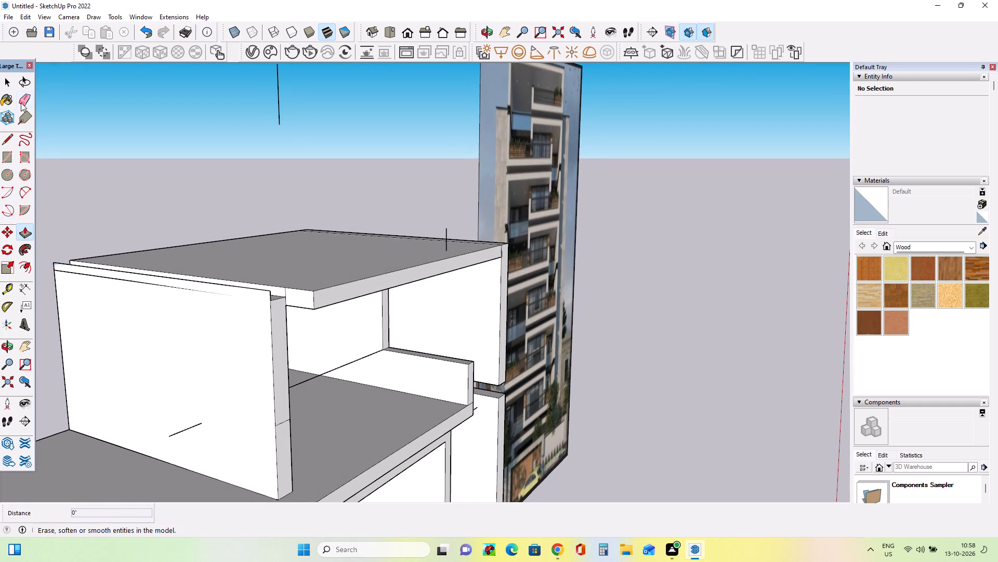
left_click(22, 101)
left_click_drag(272, 393, 280, 395)
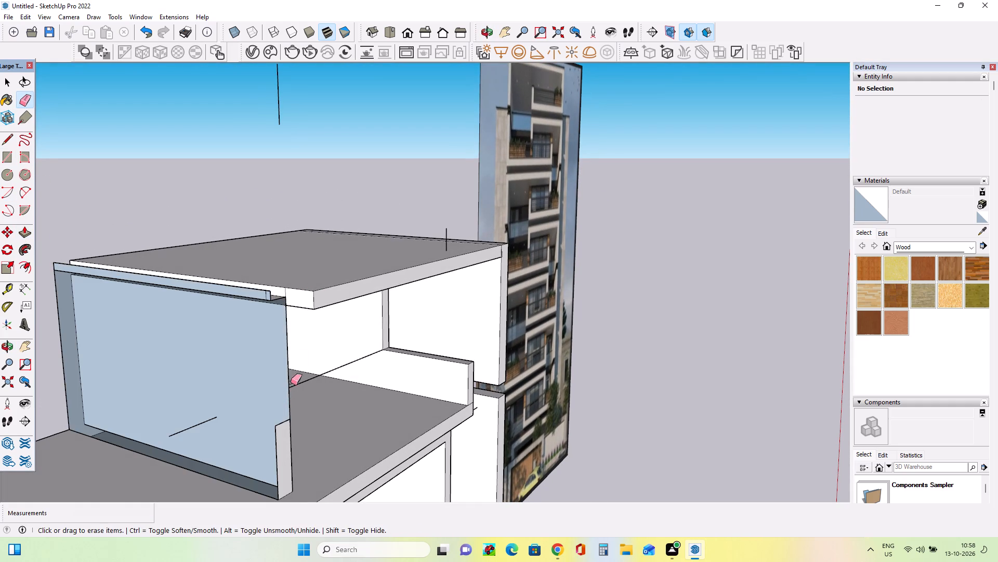
left_click_drag(295, 359, 279, 373)
left_click_drag(270, 449, 301, 445)
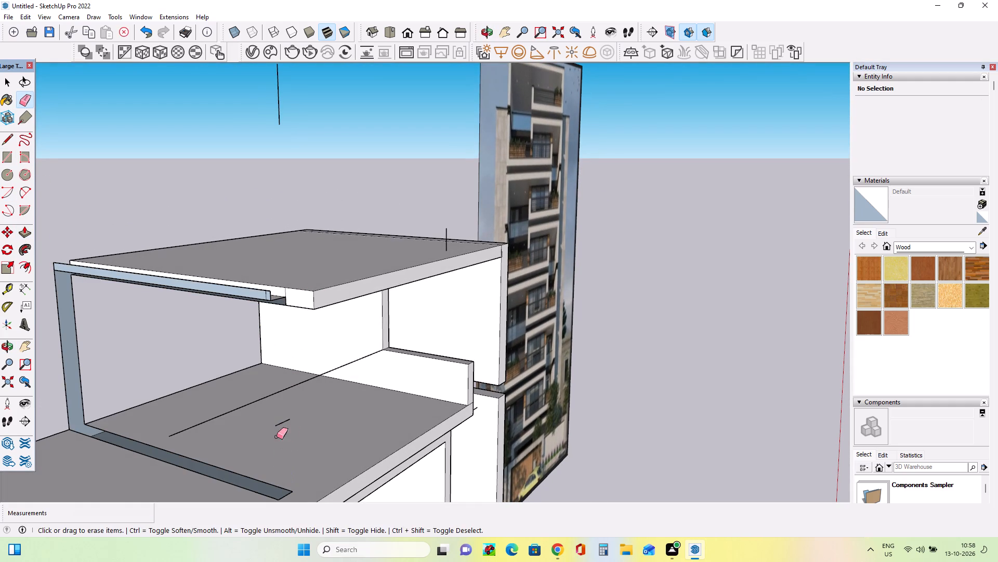
left_click_drag(281, 418, 288, 432)
Erase the left wall's remaining strips and stray edges along the open side and back corner of the roof slab.
middle_click_drag(249, 311, 291, 336)
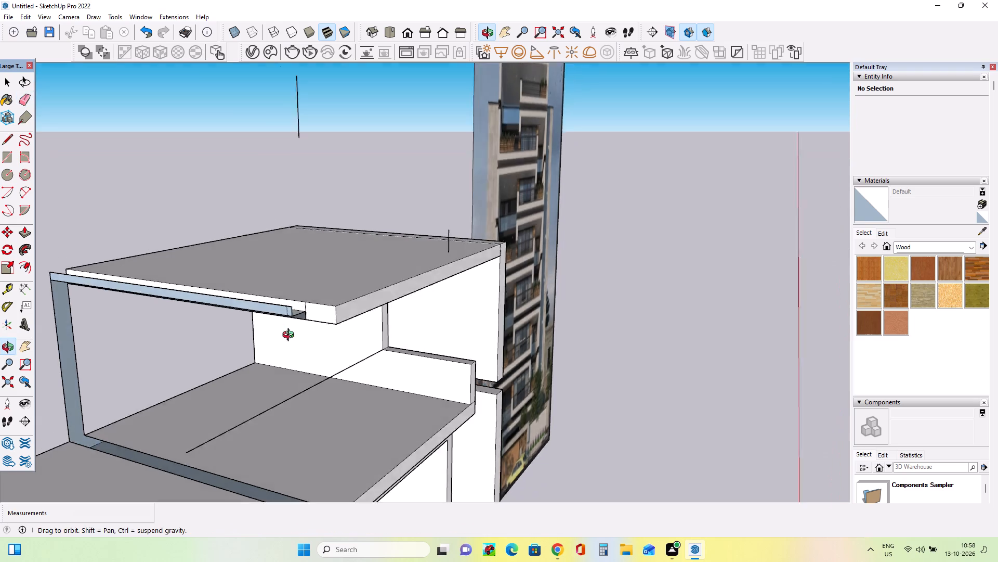
middle_click_drag(291, 336, 335, 347)
left_click_drag(339, 341, 338, 354)
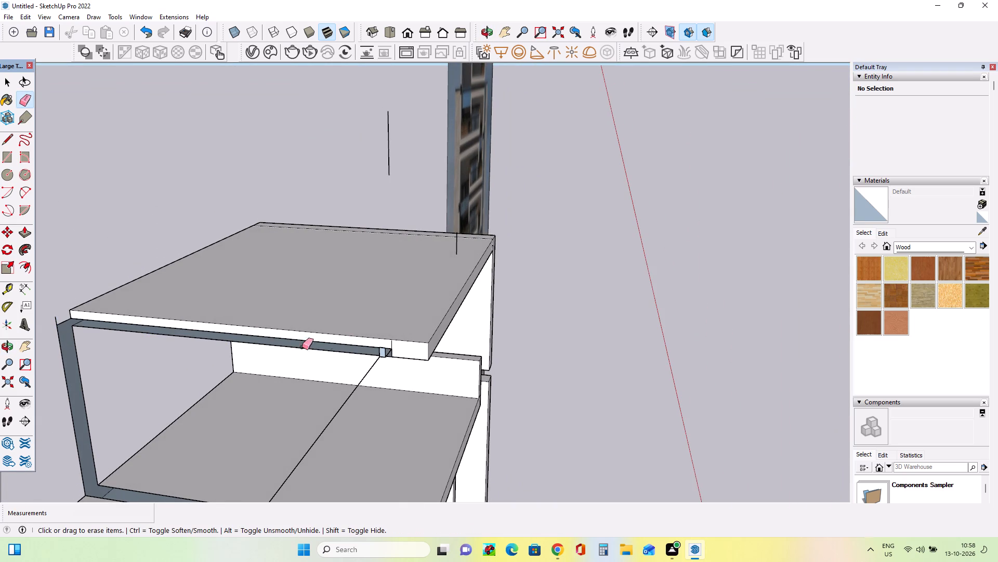
middle_click_drag(262, 330, 336, 280)
left_click_drag(96, 325, 122, 335)
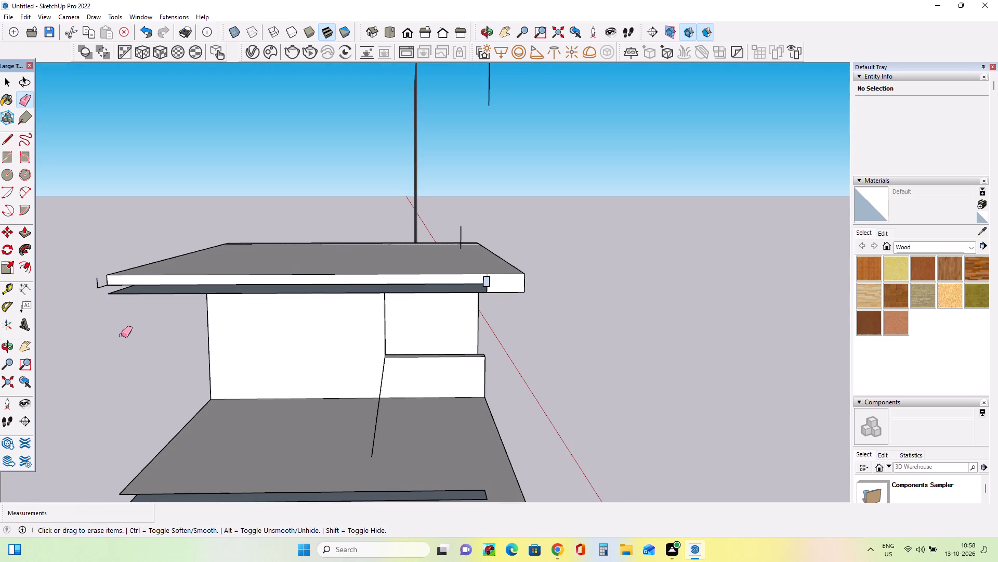
left_click_drag(95, 283, 94, 298)
left_click_drag(104, 282, 100, 298)
middle_click_drag(175, 461, 160, 389)
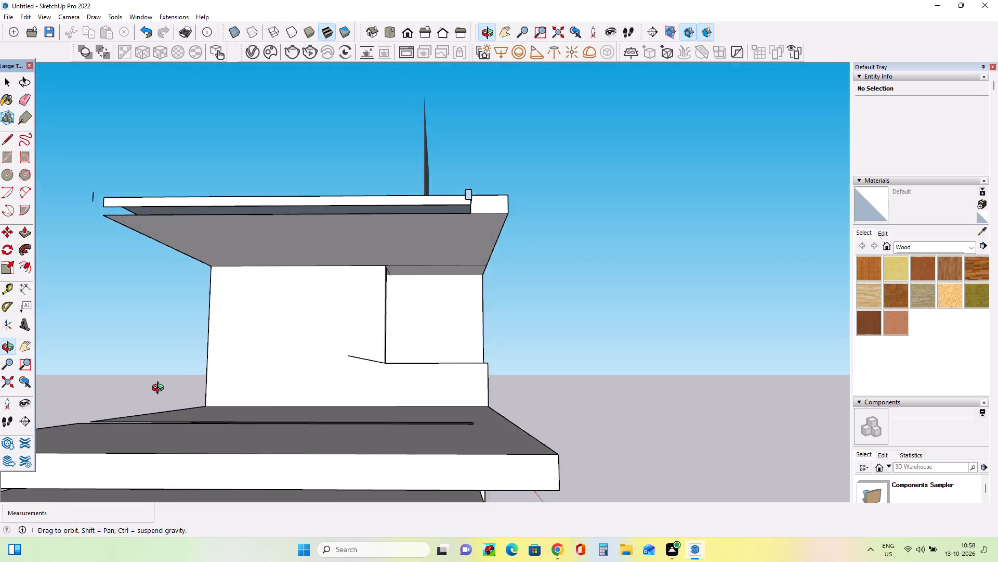
middle_click_drag(160, 389, 141, 476)
left_click(77, 291)
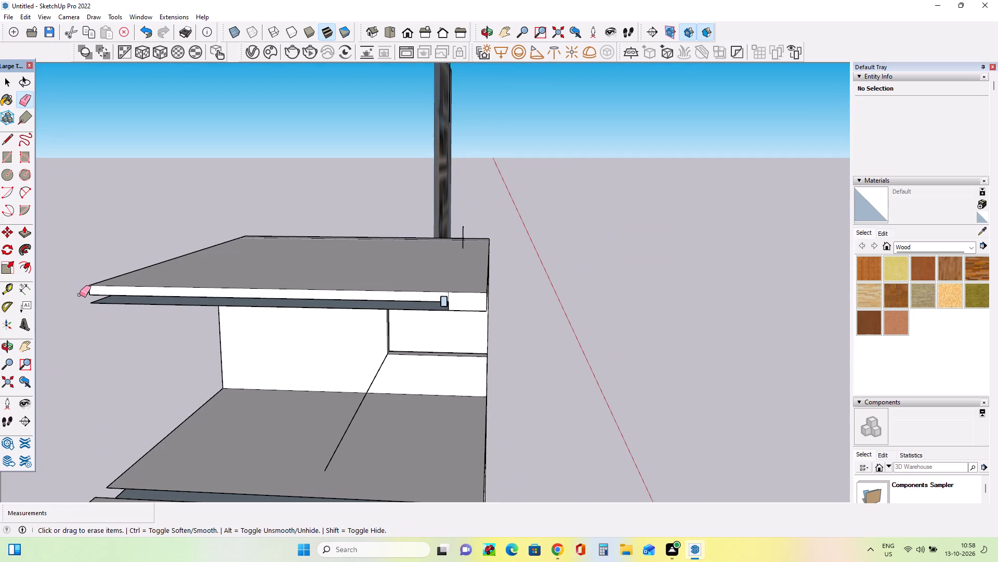
Erase the small leftover piece and its stray edges at the front corner of the roof slab, keeping the slab's faces intact.
middle_click_drag(130, 349, 212, 340)
scroll(213, 340, "down", 5)
middle_click_drag(215, 345, 231, 419)
scroll(200, 413, "up", 7)
middle_click_drag(208, 412, 212, 417)
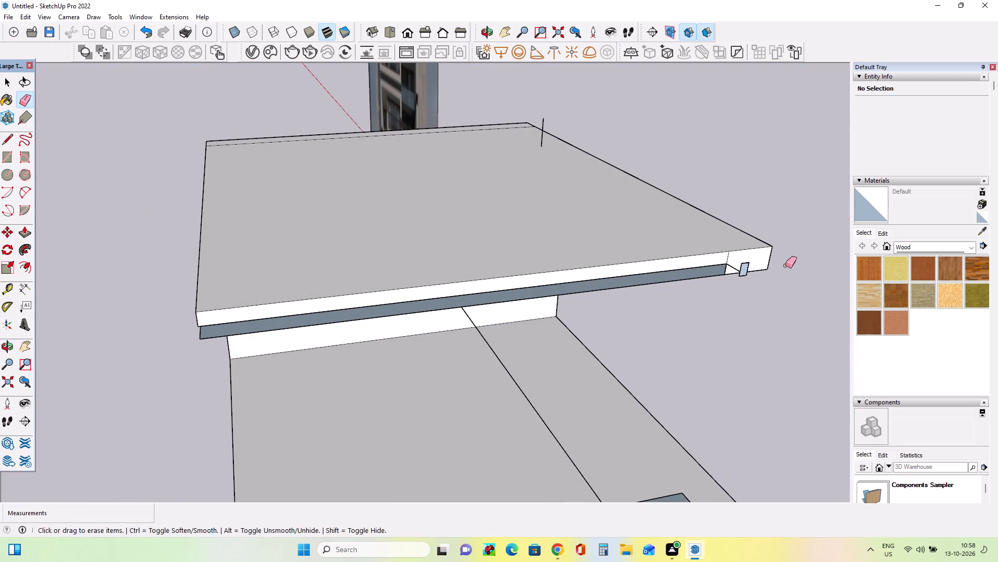
left_click_drag(741, 265, 746, 272)
left_click_drag(746, 262, 746, 276)
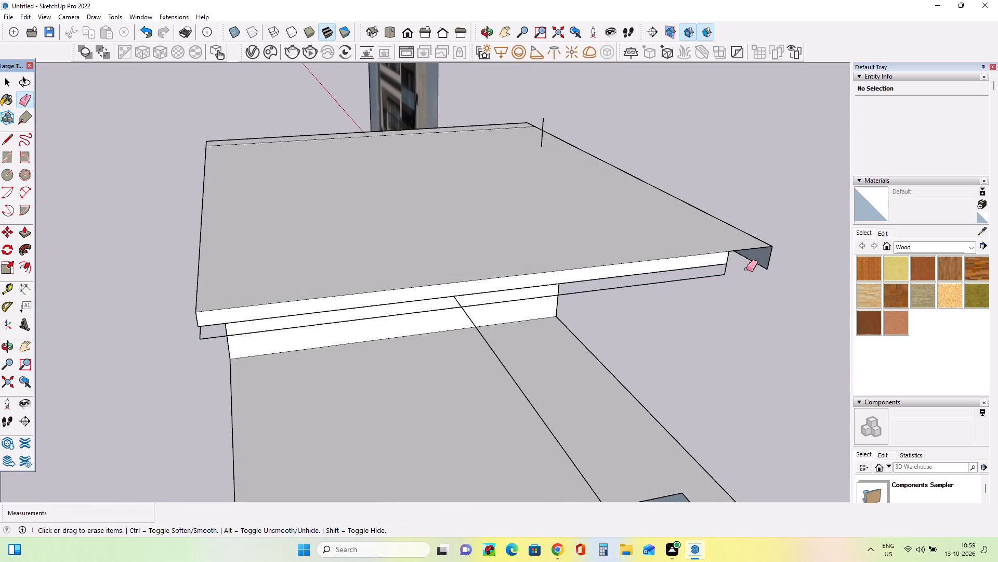
key("ctrl+z")
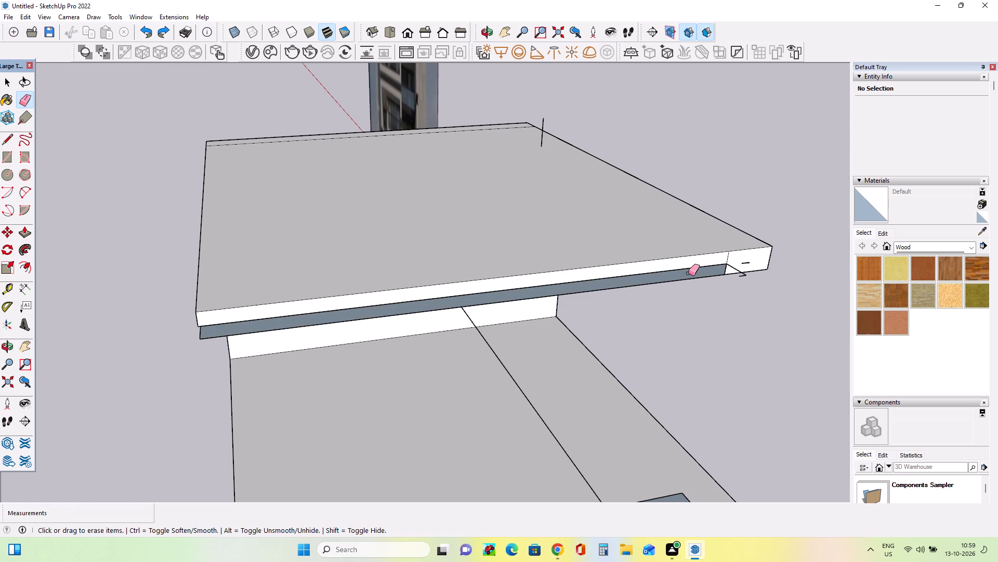
left_click(748, 262)
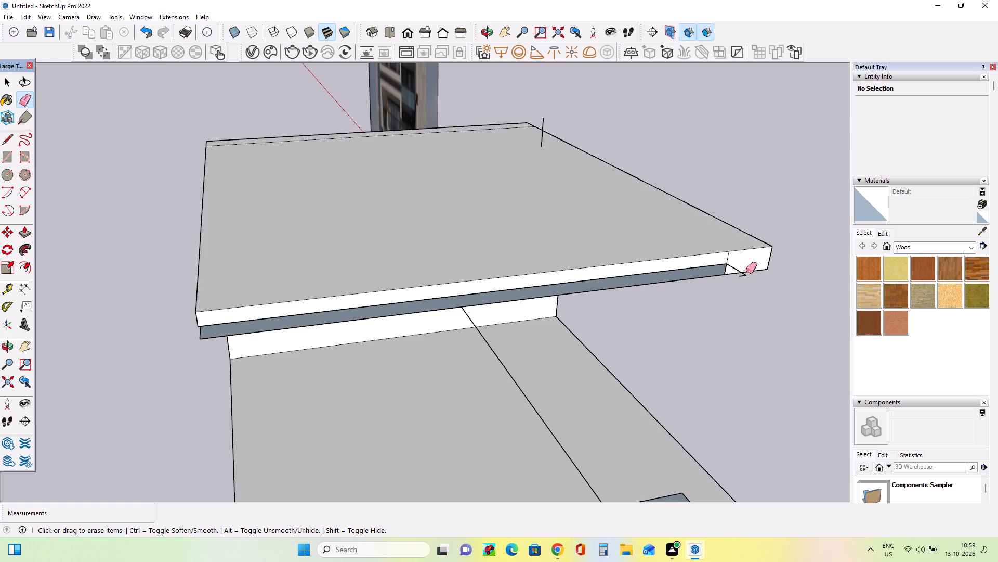
left_click(744, 276)
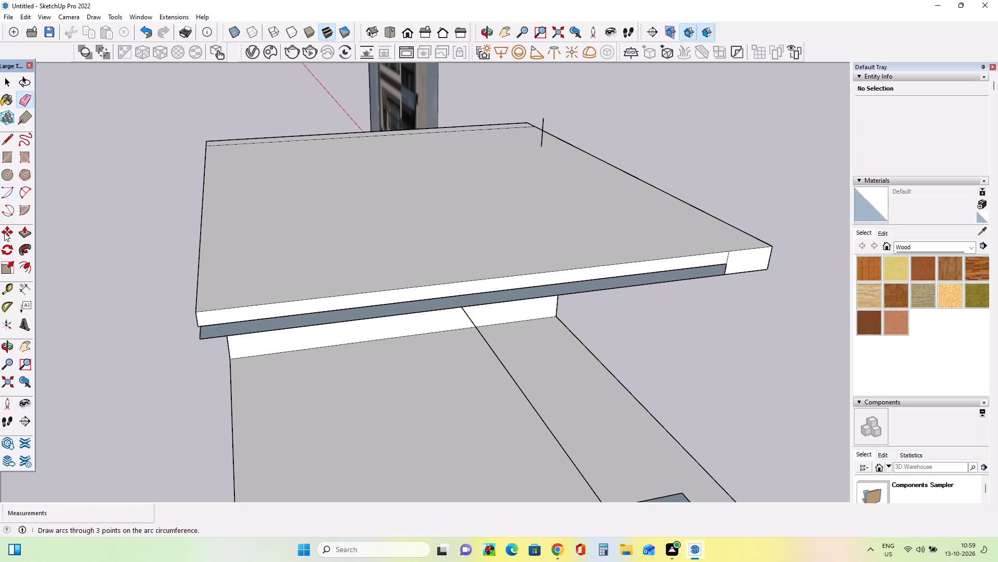
Draw a 16' 4" long rectangle over the open left side of the roof slab to close it.
left_click(3, 158)
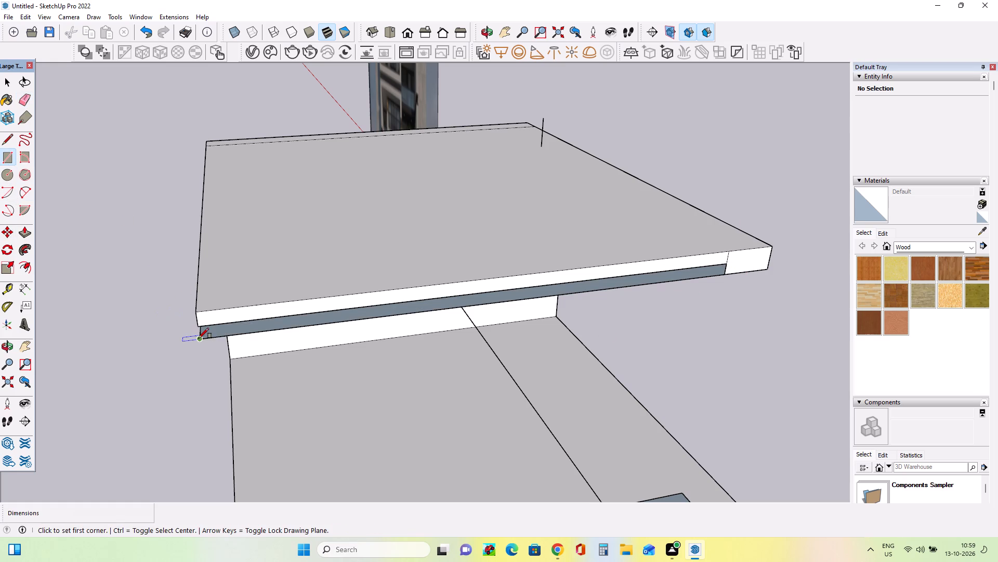
left_click(199, 341)
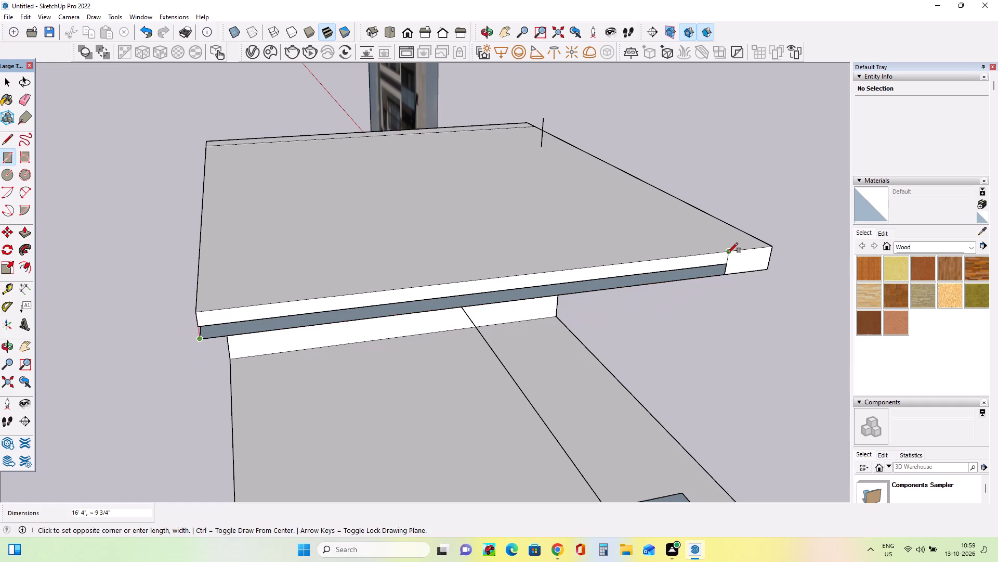
left_click(728, 253)
Draw a 16' 4" by about 11 11/16" rectangle over the open strip in the floor slab where the left wall stood.
middle_click_drag(600, 309, 600, 240)
middle_click_drag(408, 239, 414, 203)
middle_click_drag(417, 217, 439, 259)
middle_click_drag(417, 244, 167, 313)
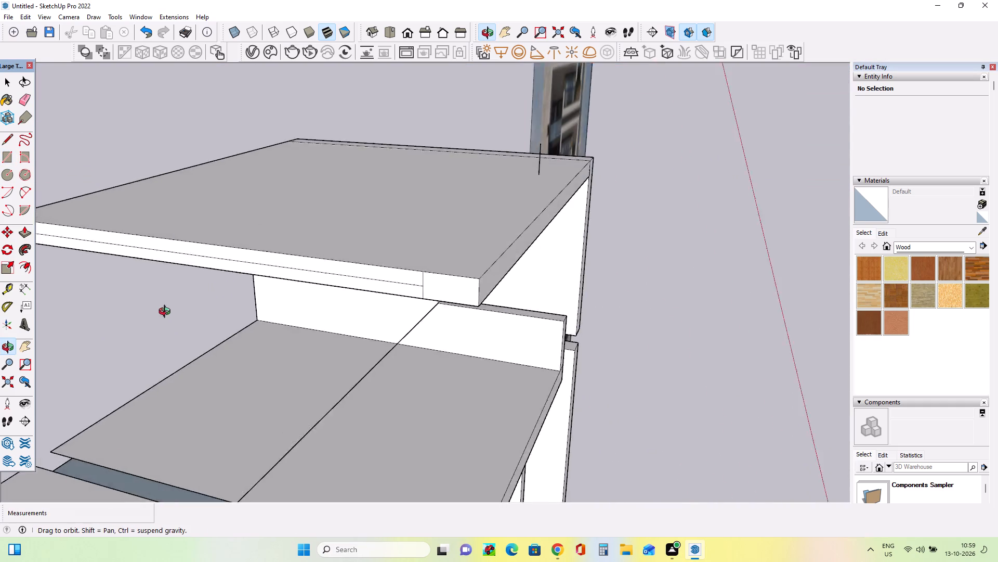
middle_click_drag(167, 313, 161, 316)
scroll(236, 306, "down", 7)
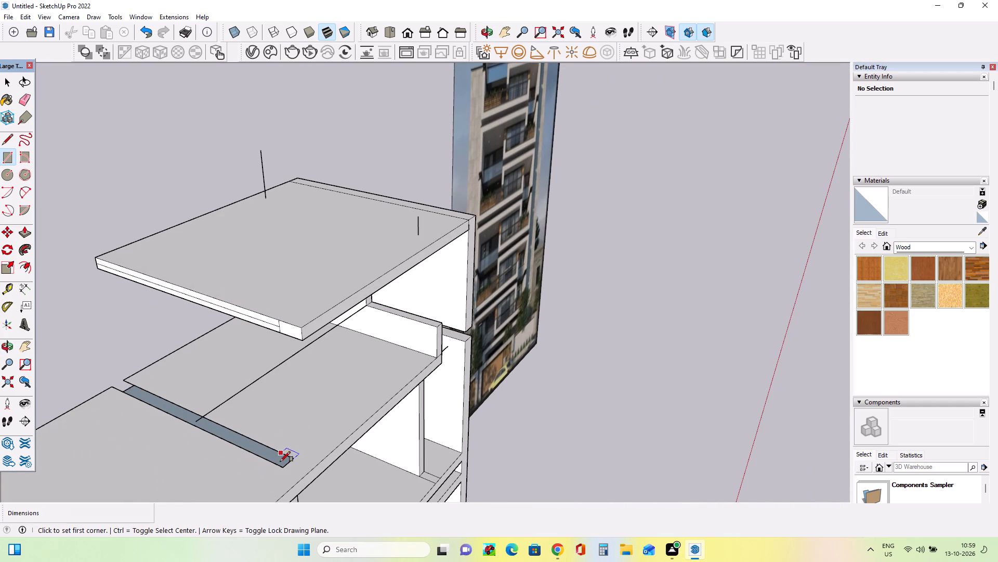
left_click(281, 468)
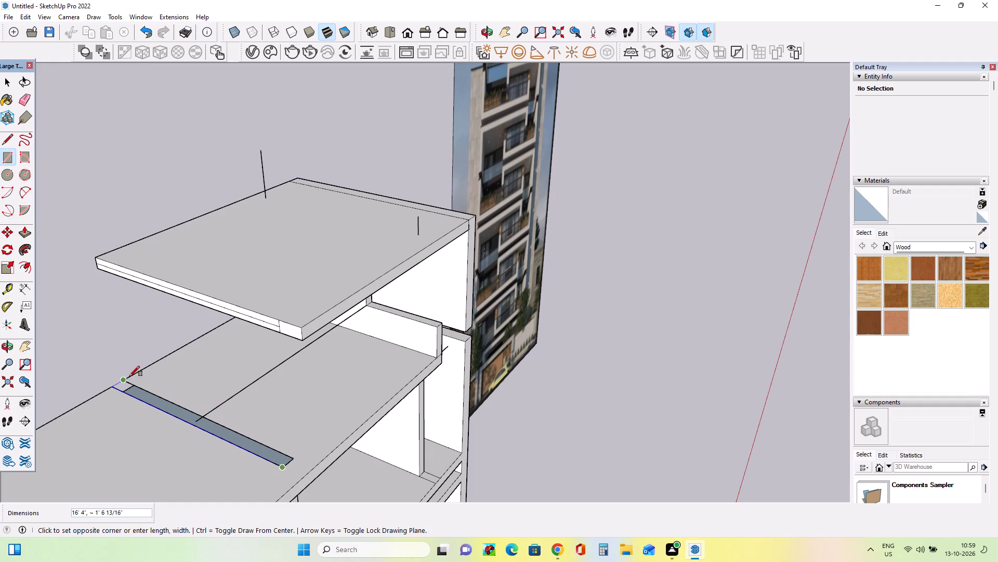
left_click(123, 379)
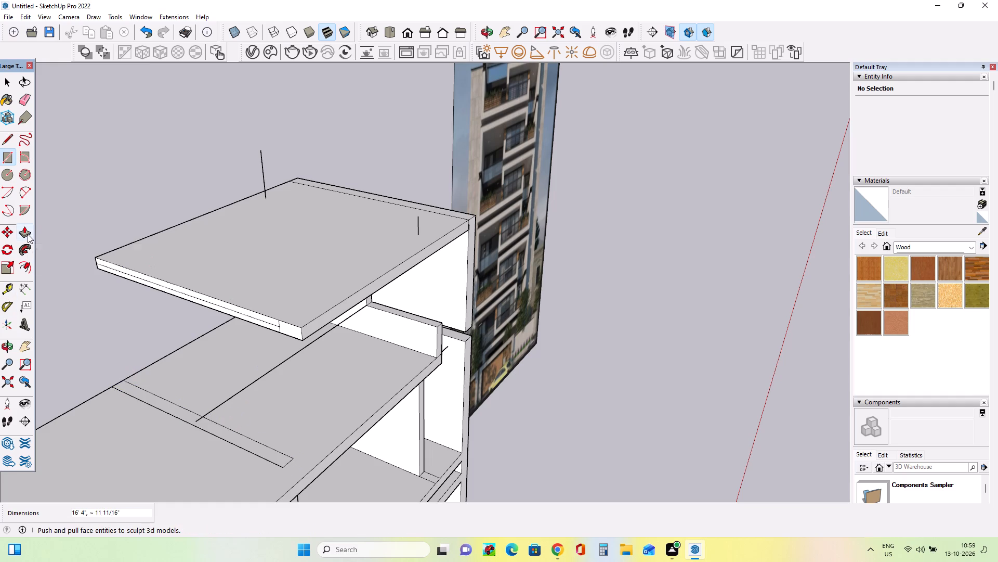
Draw a 17' 11 11/16" by about 9 9/16" rectangle on the roof slab's underside along its open side edge.
left_click(28, 235)
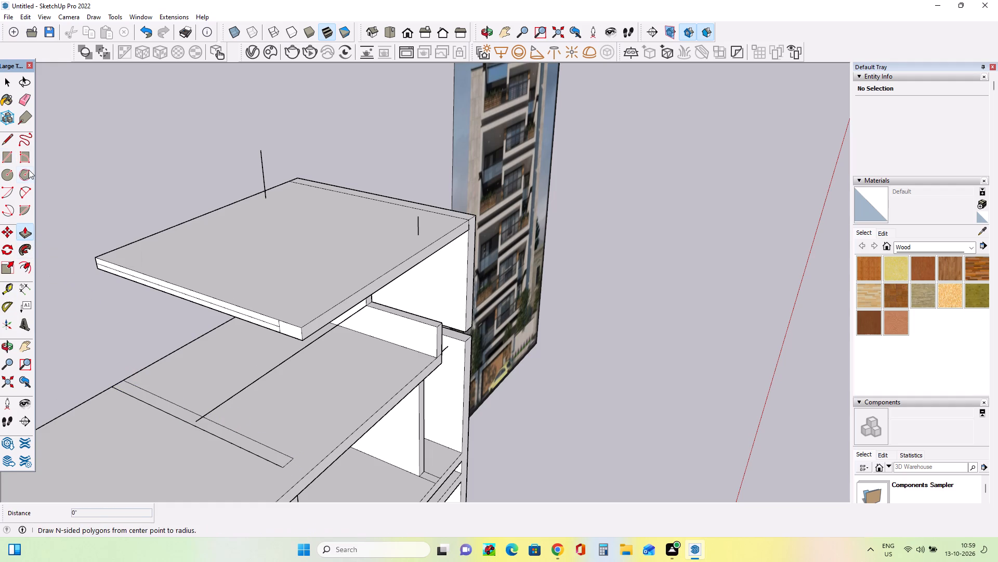
middle_click_drag(299, 420, 184, 300)
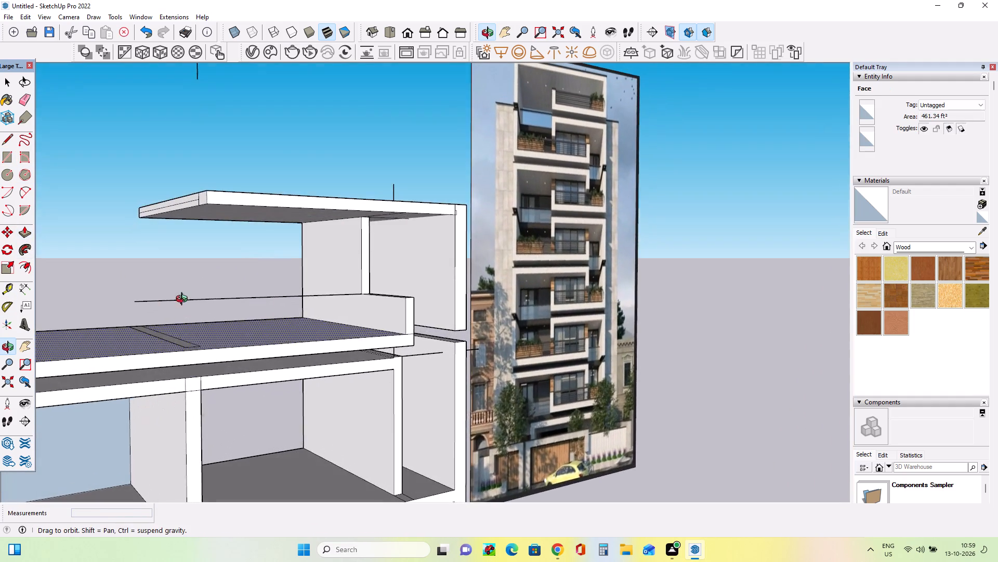
middle_click_drag(184, 300, 145, 289)
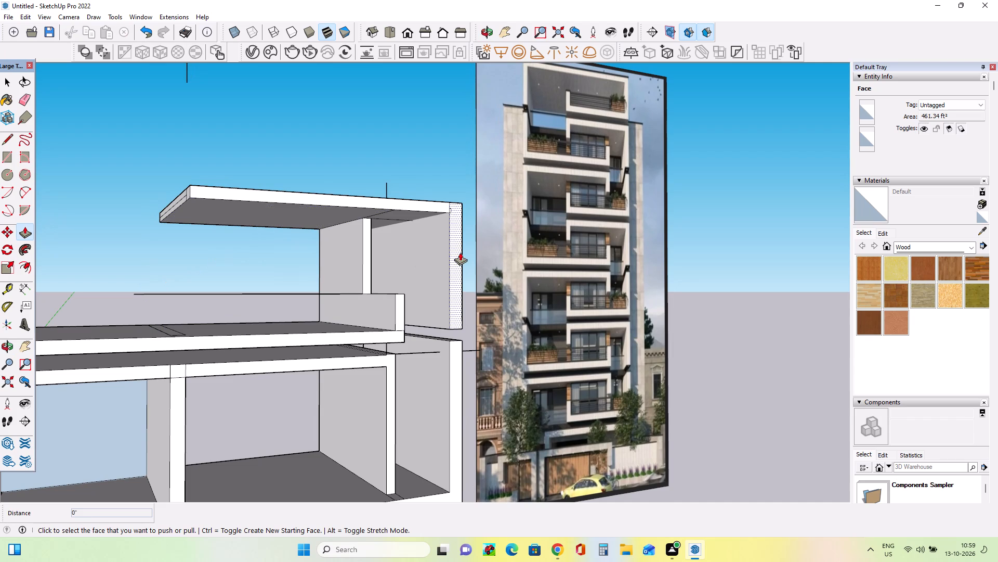
middle_click_drag(199, 196, 243, 176)
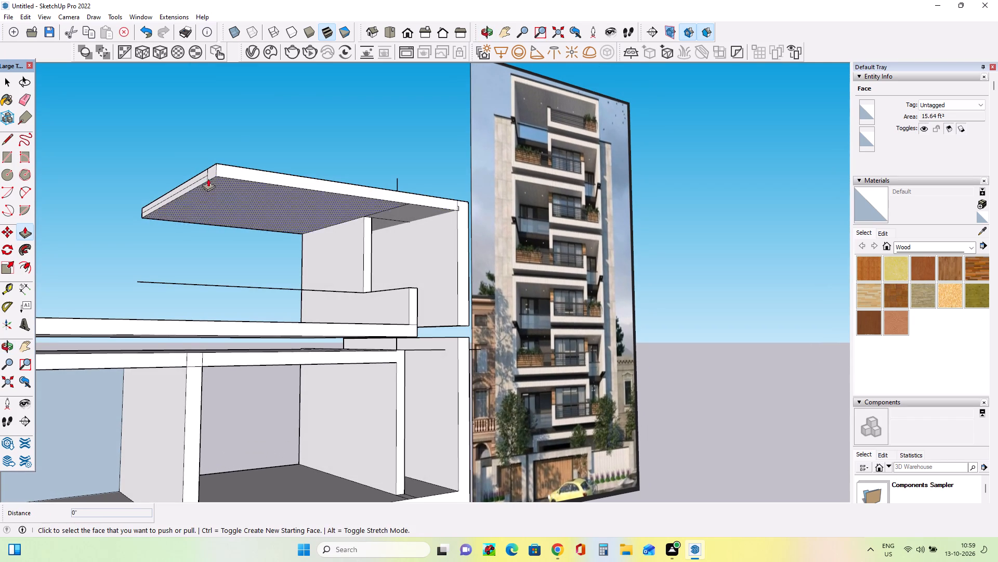
middle_click_drag(176, 191, 171, 261)
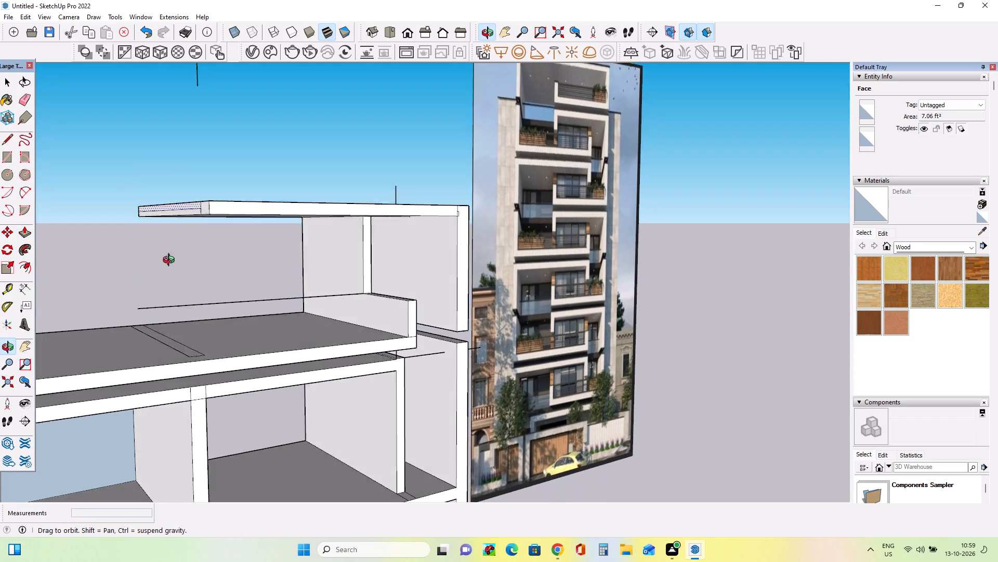
middle_click_drag(171, 261, 167, 268)
middle_click_drag(139, 286, 174, 264)
left_click(8, 154)
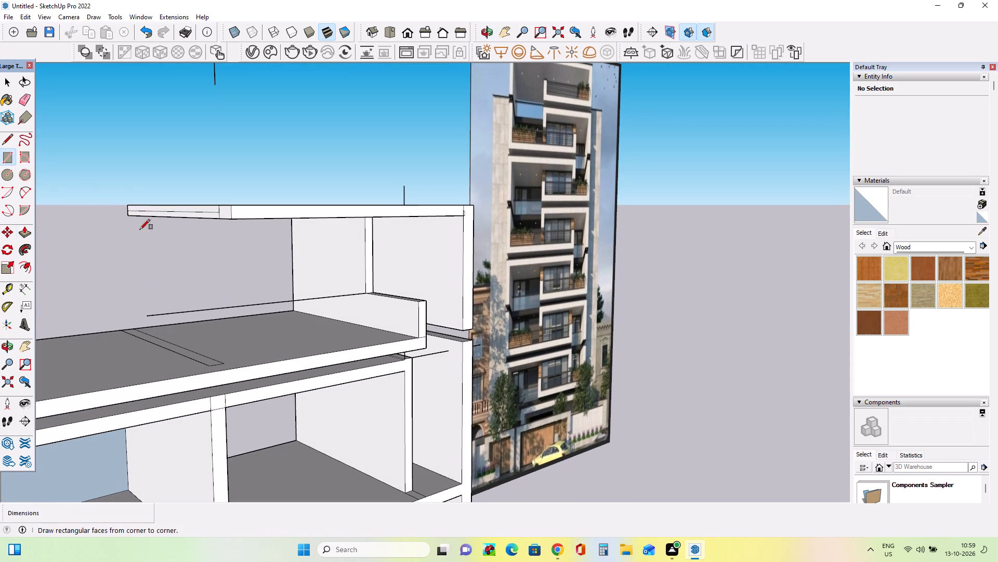
middle_click_drag(198, 264, 264, 178)
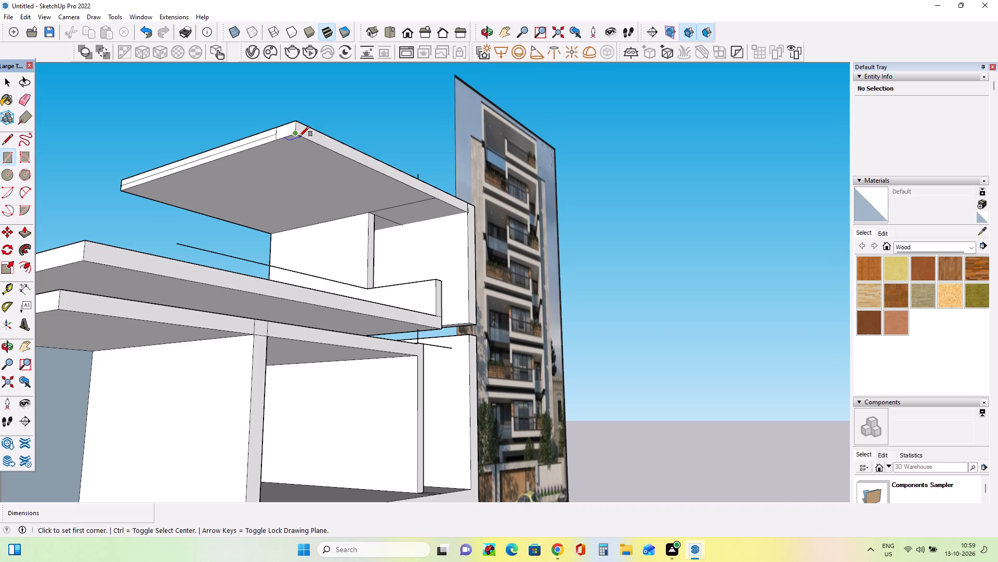
left_click(296, 135)
left_click(130, 194)
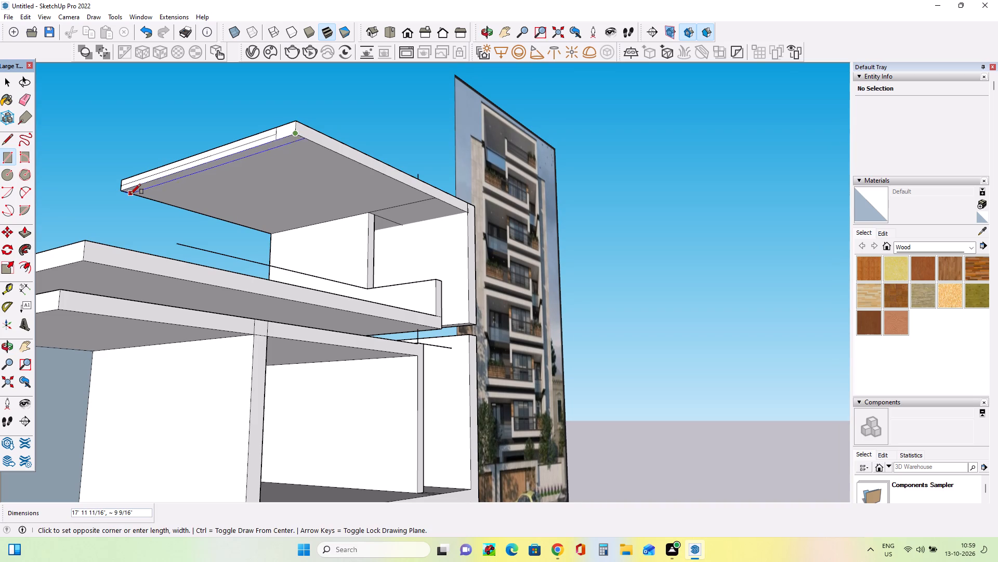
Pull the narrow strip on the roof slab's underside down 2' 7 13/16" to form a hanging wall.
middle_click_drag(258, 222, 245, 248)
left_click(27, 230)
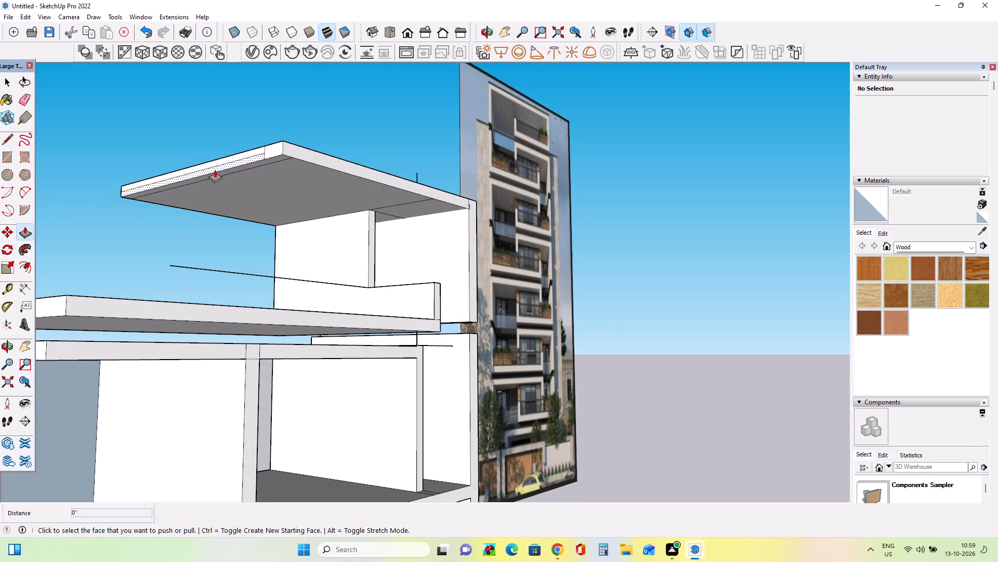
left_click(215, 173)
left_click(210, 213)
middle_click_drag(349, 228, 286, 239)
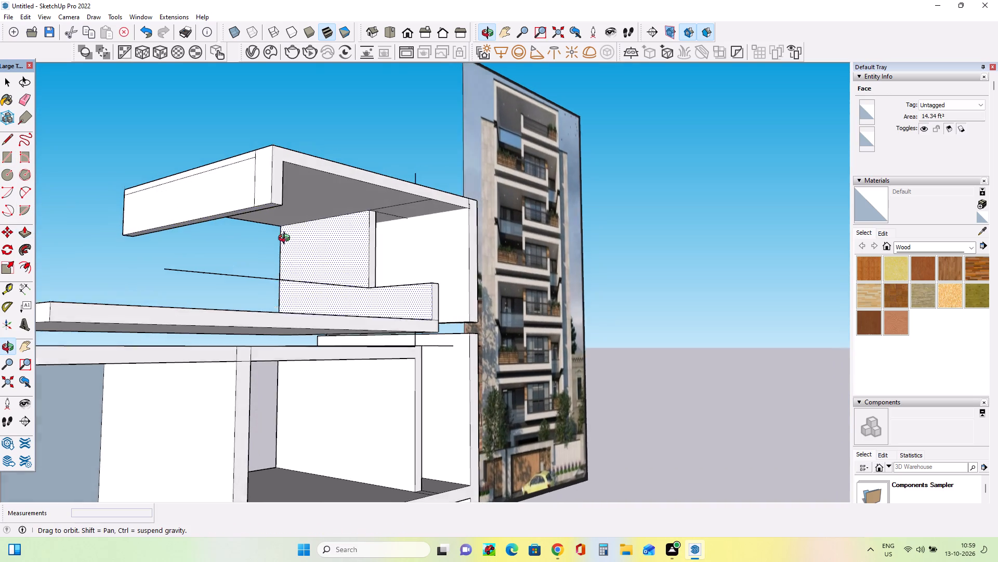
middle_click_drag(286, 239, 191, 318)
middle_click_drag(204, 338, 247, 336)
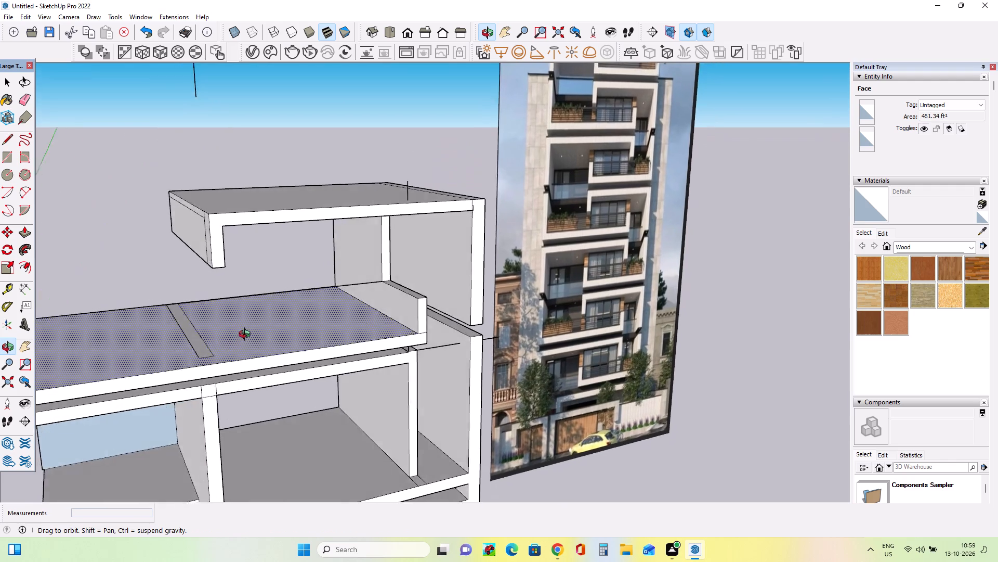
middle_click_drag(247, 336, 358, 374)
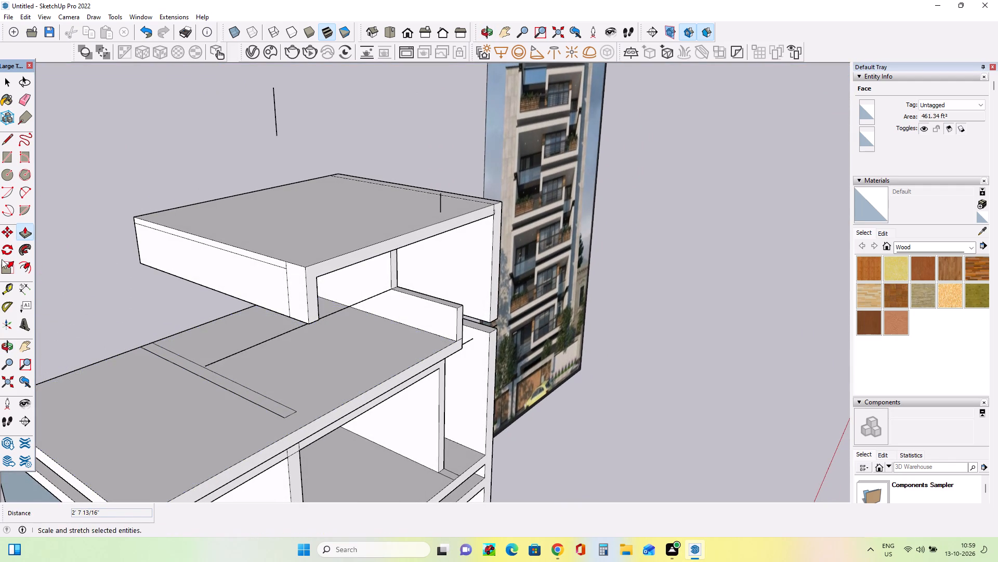
Draw a line about 11 11/16" long across the floor slab's wall strip, near the end of the loose edge.
left_click(12, 138)
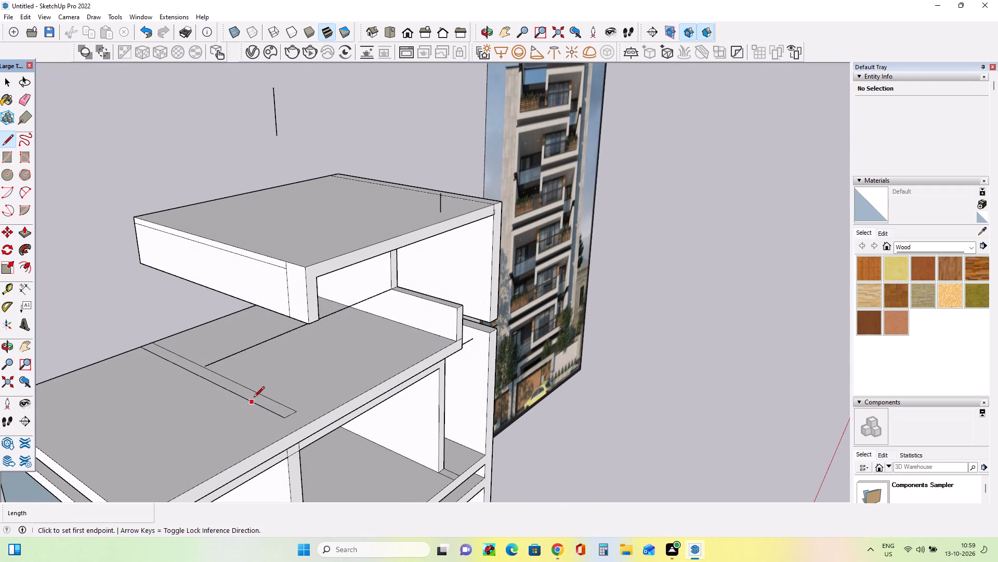
left_click(198, 377)
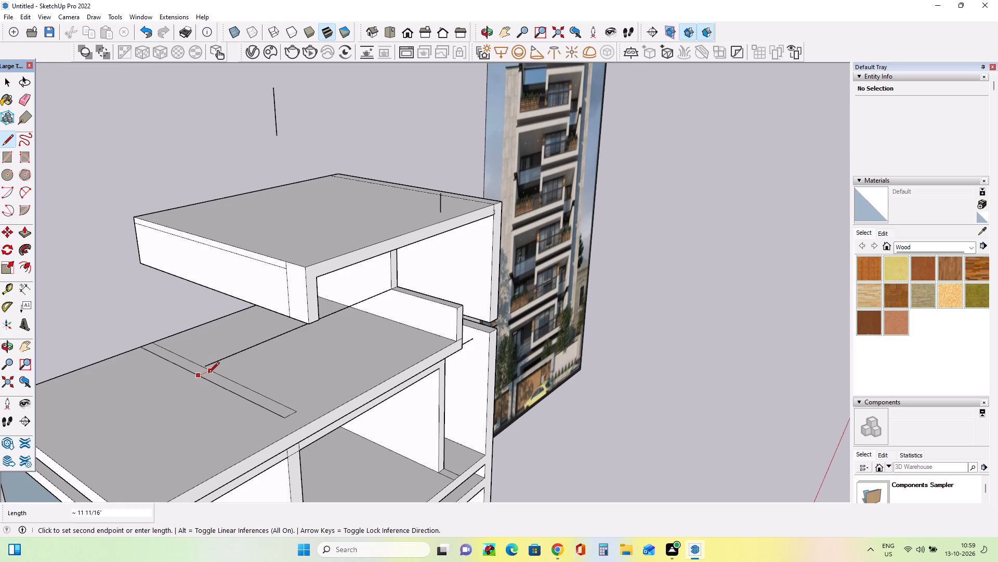
left_click(208, 374)
Pull the rear part of the divided floor strip up 5' 5 9/16" to form a low wall.
middle_click_drag(236, 388, 272, 394)
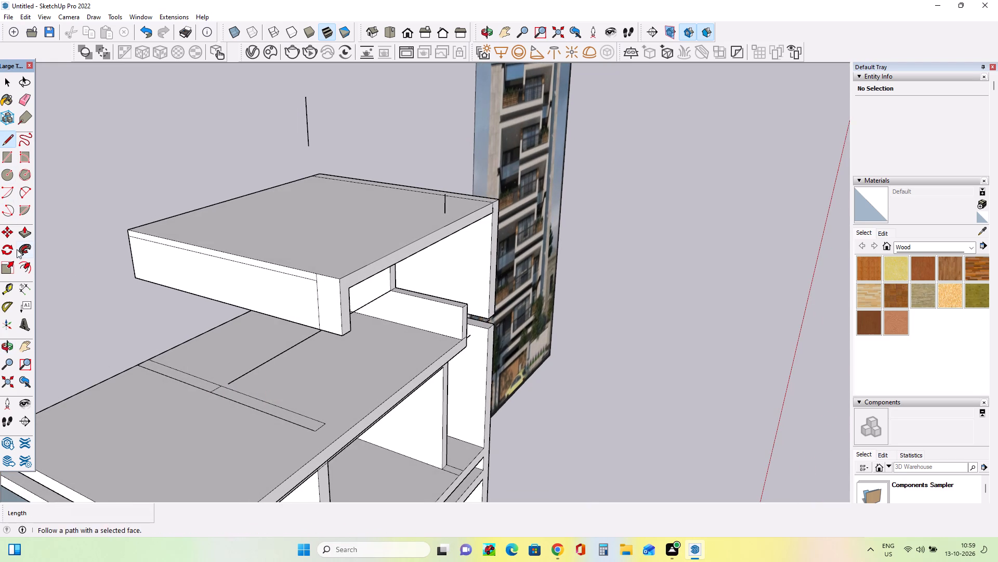
left_click(29, 231)
left_click(201, 383)
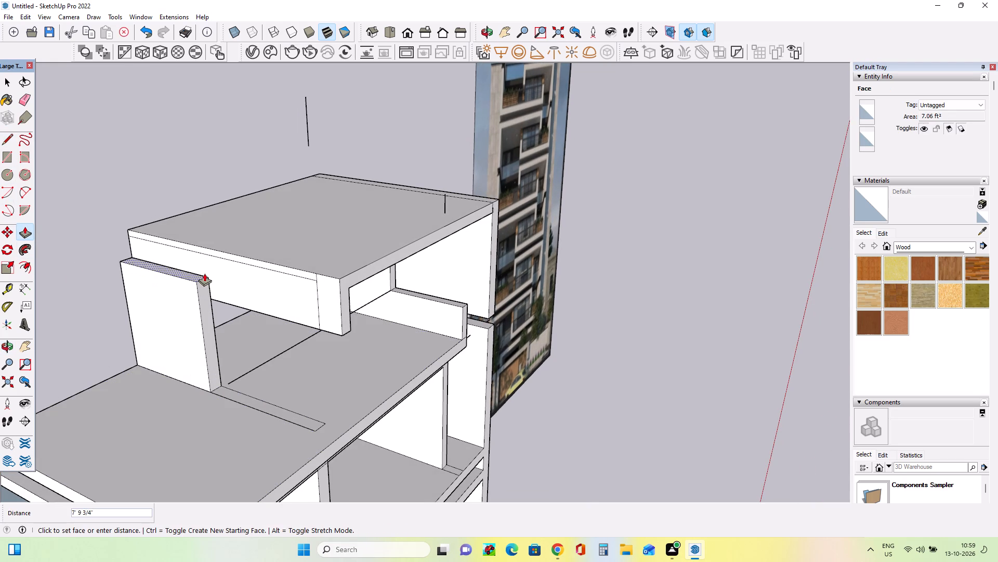
middle_click_drag(198, 304, 47, 275)
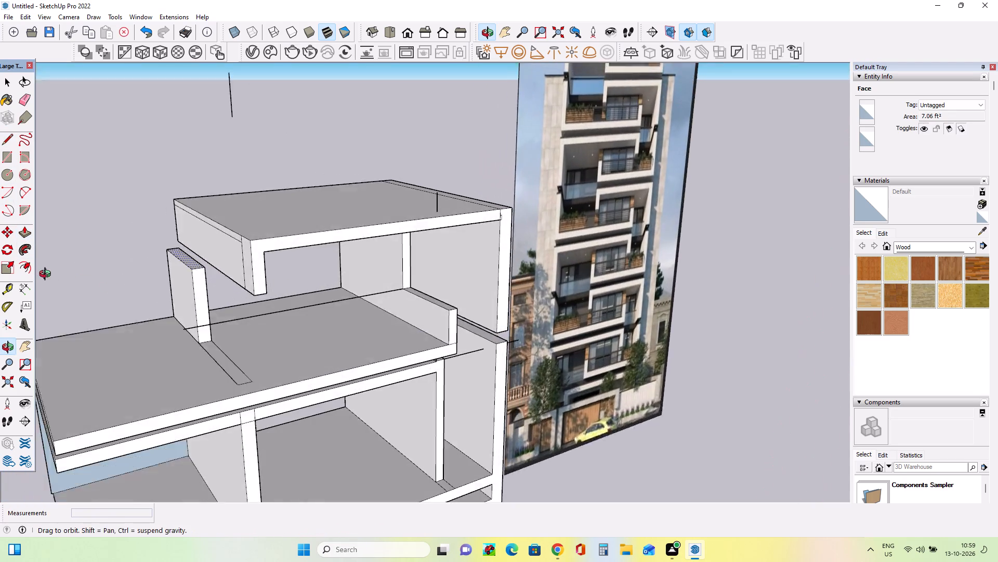
middle_click_drag(47, 275, 46, 275)
middle_click(46, 275)
middle_click_drag(235, 309, 198, 278)
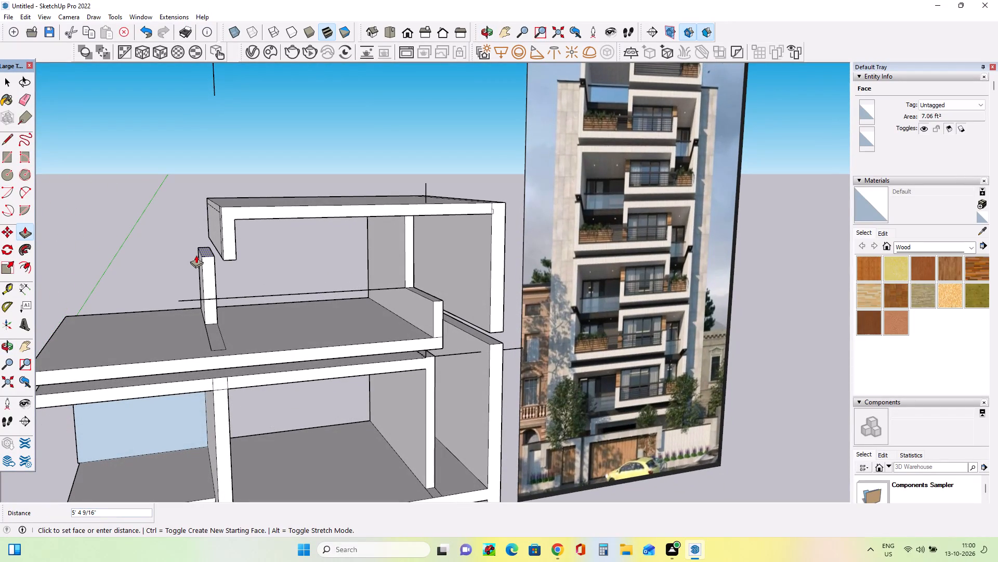
left_click(196, 255)
middle_click_drag(247, 293, 297, 275)
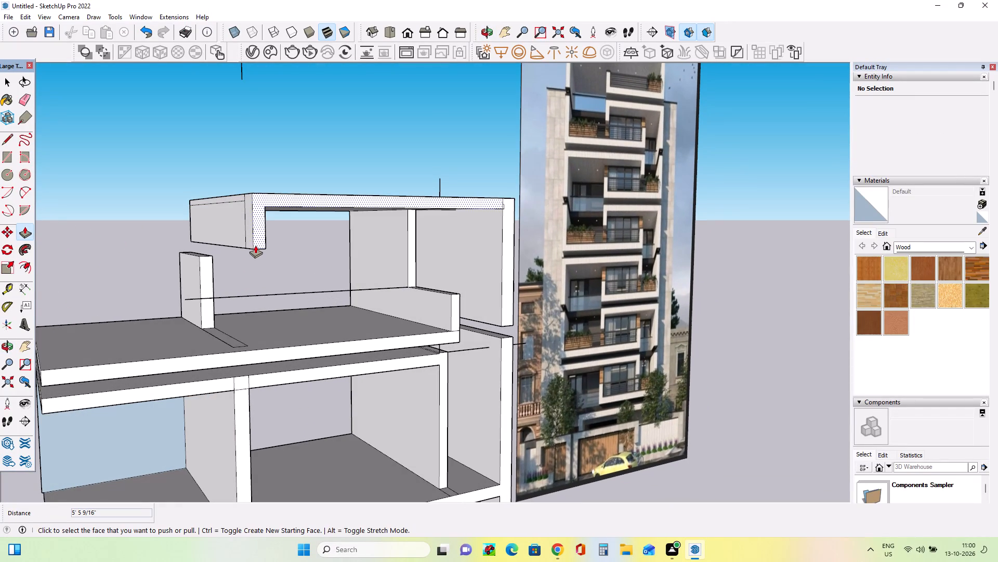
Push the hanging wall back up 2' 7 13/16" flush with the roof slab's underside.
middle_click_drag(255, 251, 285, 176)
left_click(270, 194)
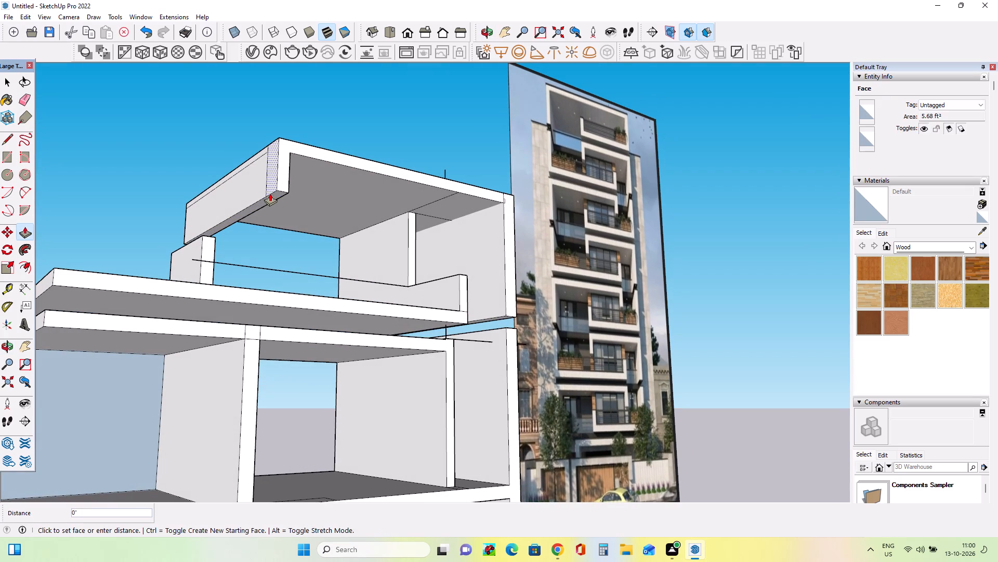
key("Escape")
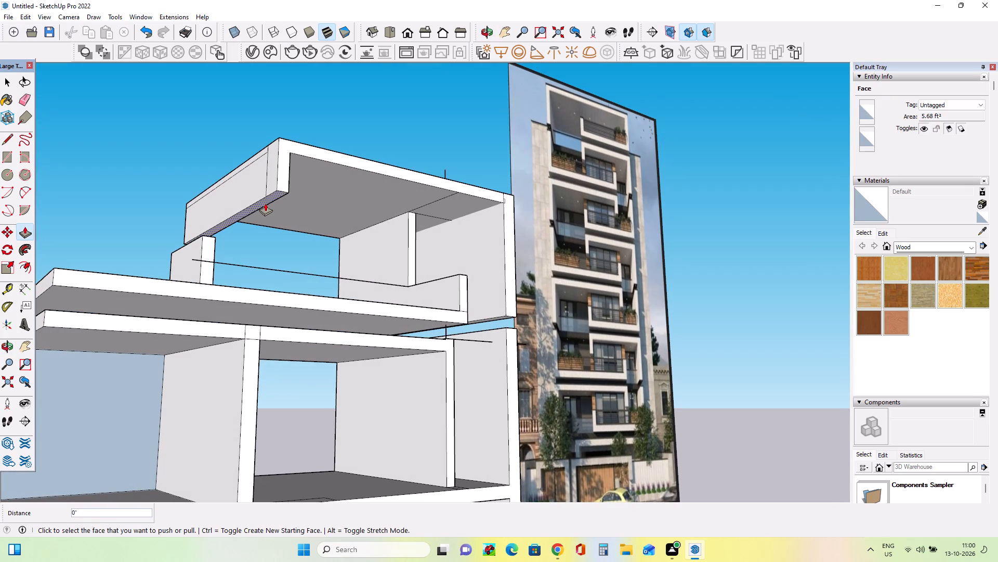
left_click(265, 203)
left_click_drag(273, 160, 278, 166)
Erase the leftover dividing edges on the roof slab's open-side end face.
middle_click_drag(311, 203, 398, 267)
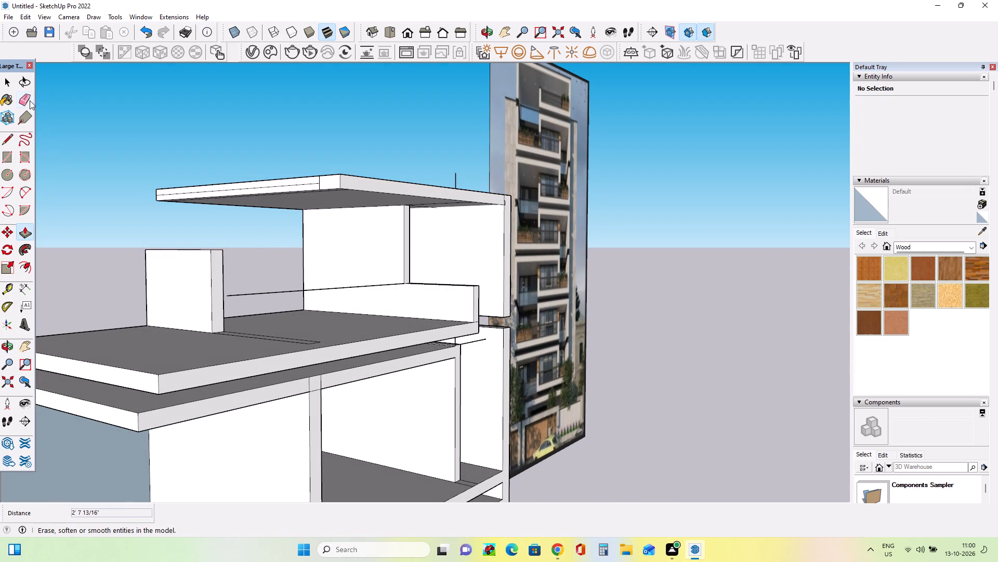
left_click(28, 94)
left_click_drag(319, 183, 330, 183)
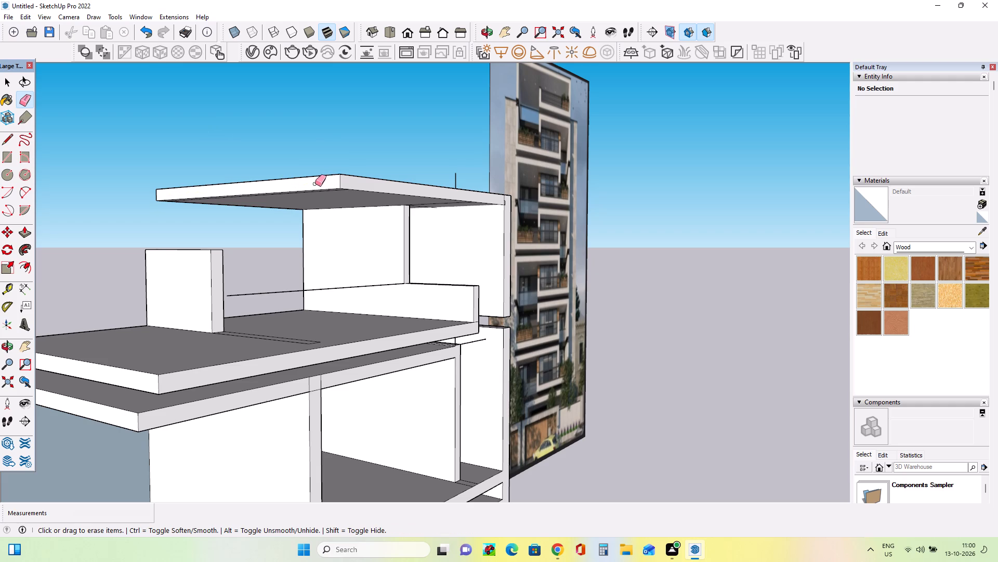
Push/pull the roof slab's open-side end face to line up with the outer face of the low wall below.
middle_click_drag(306, 185, 347, 308)
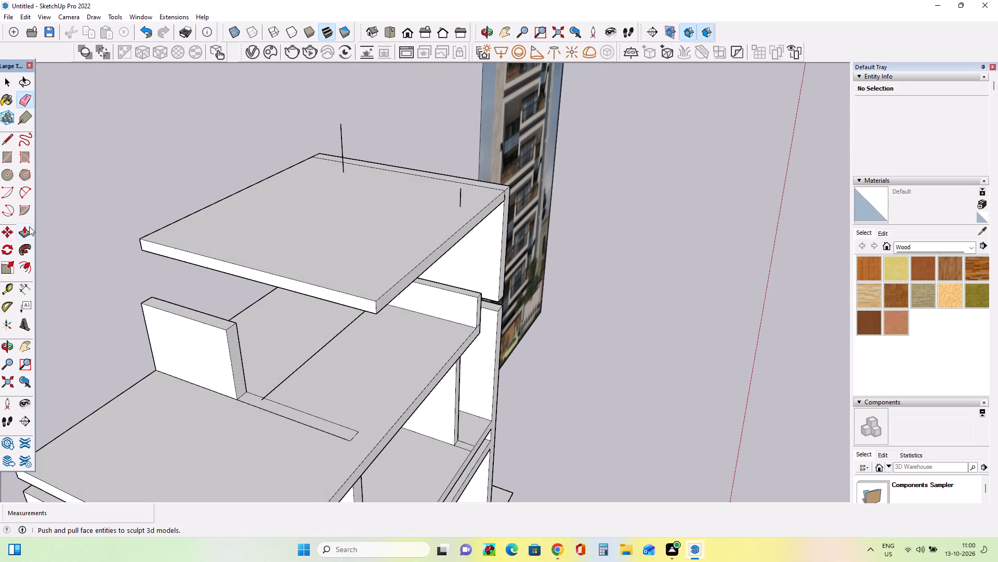
left_click(27, 232)
left_click(201, 258)
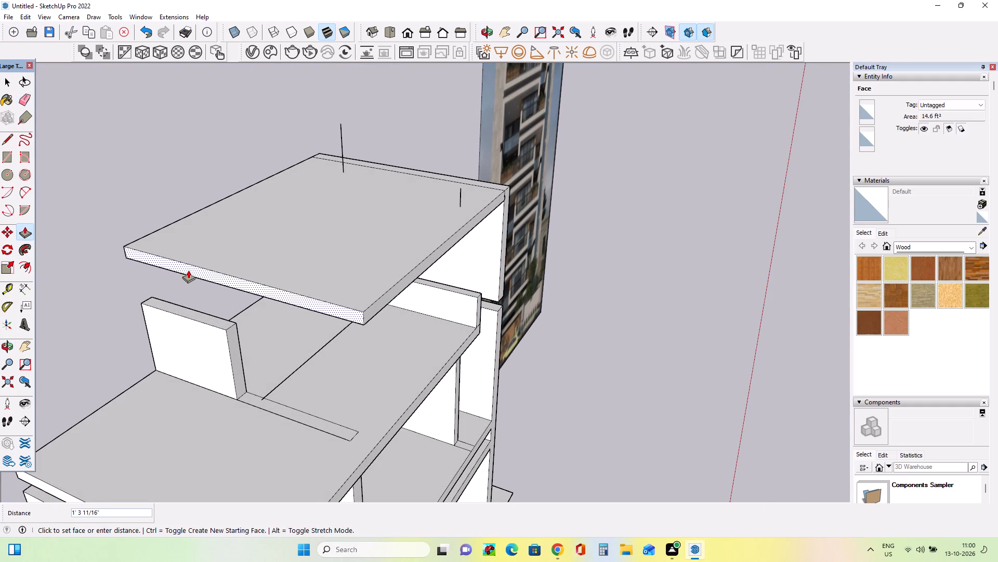
left_click(186, 273)
middle_click_drag(210, 351, 238, 327)
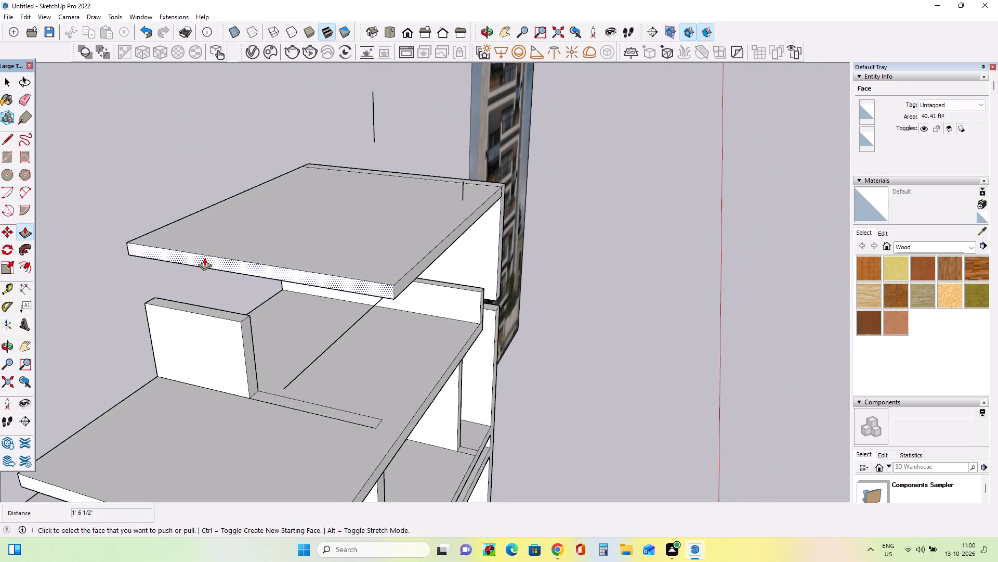
left_click_drag(204, 258, 215, 249)
left_click(219, 256)
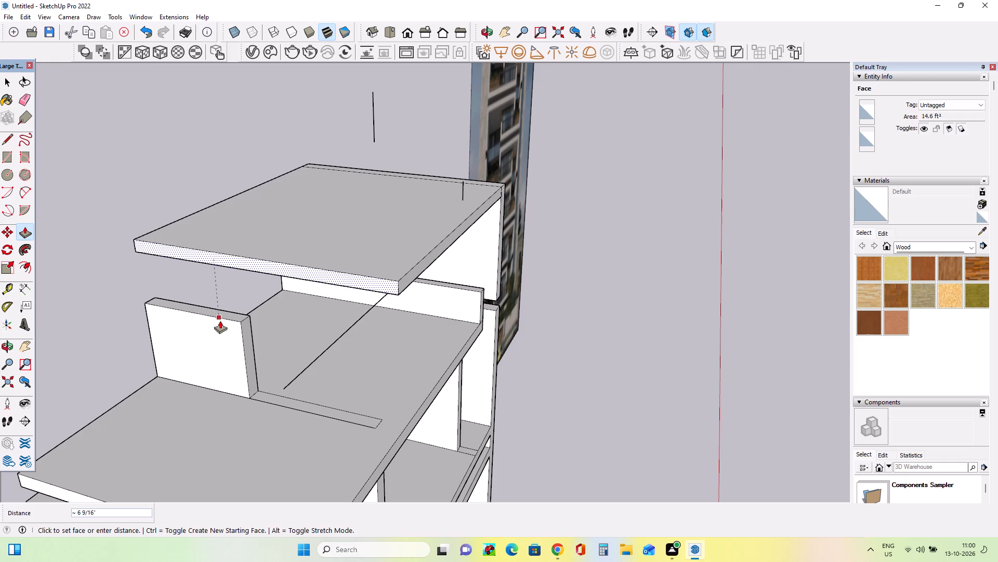
left_click(220, 321)
Extend the low wall's front end forward about 4' 1/16" along the floor strip.
middle_click_drag(282, 295, 221, 198)
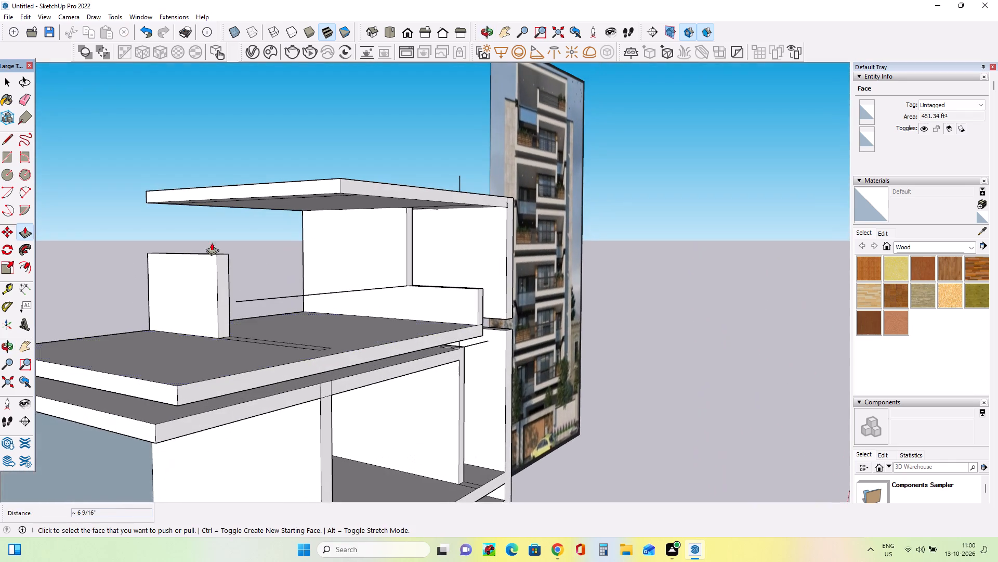
middle_click_drag(205, 270, 125, 271)
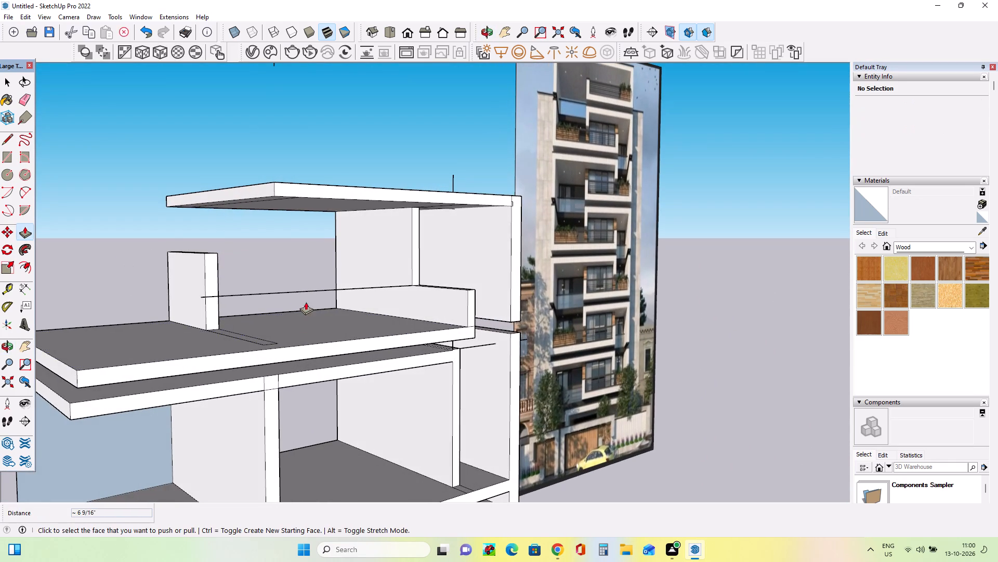
middle_click_drag(301, 298, 195, 331)
scroll(202, 280, "up", 3)
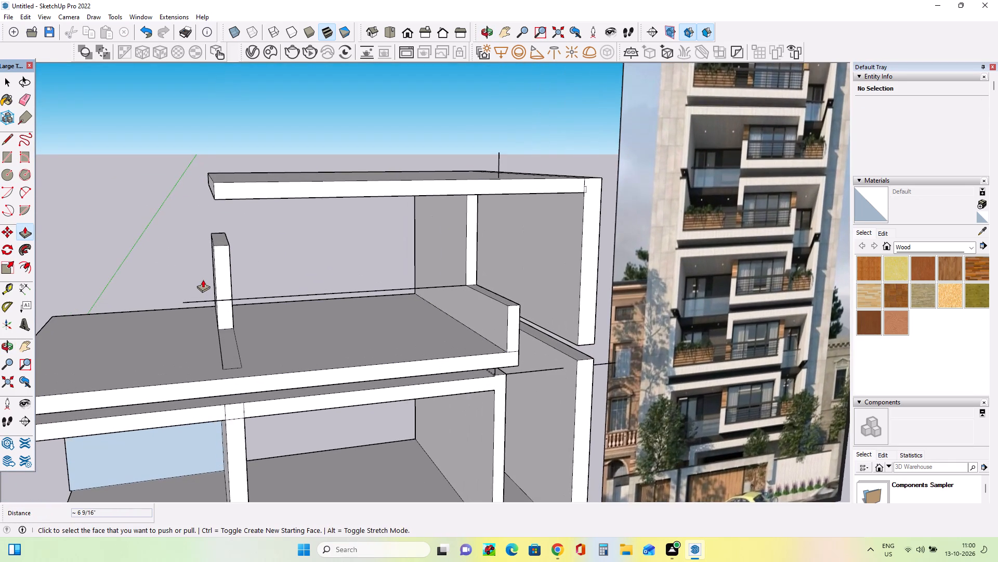
middle_click_drag(206, 281, 245, 305)
middle_click_drag(254, 332, 141, 369)
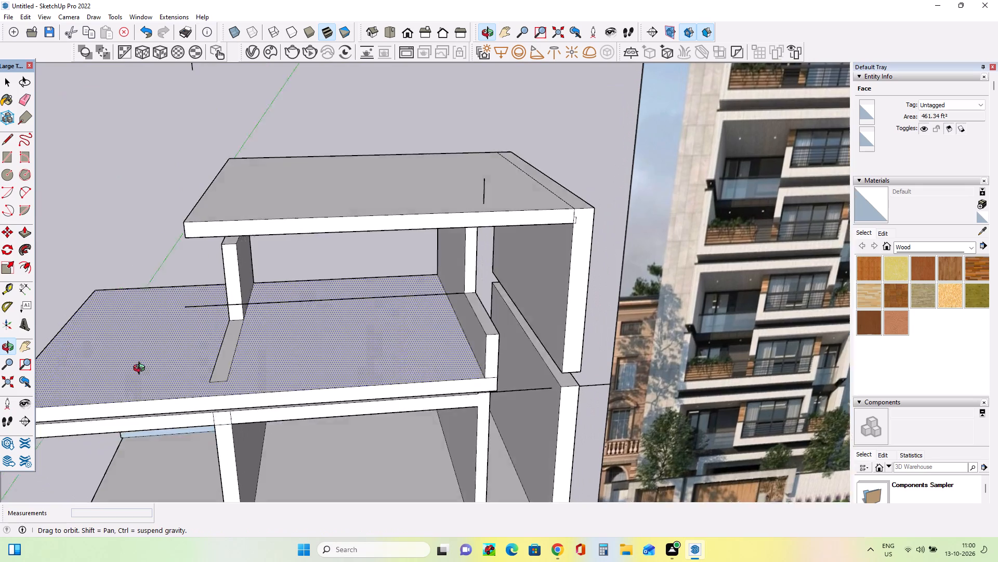
middle_click_drag(141, 369, 137, 374)
left_click(240, 284)
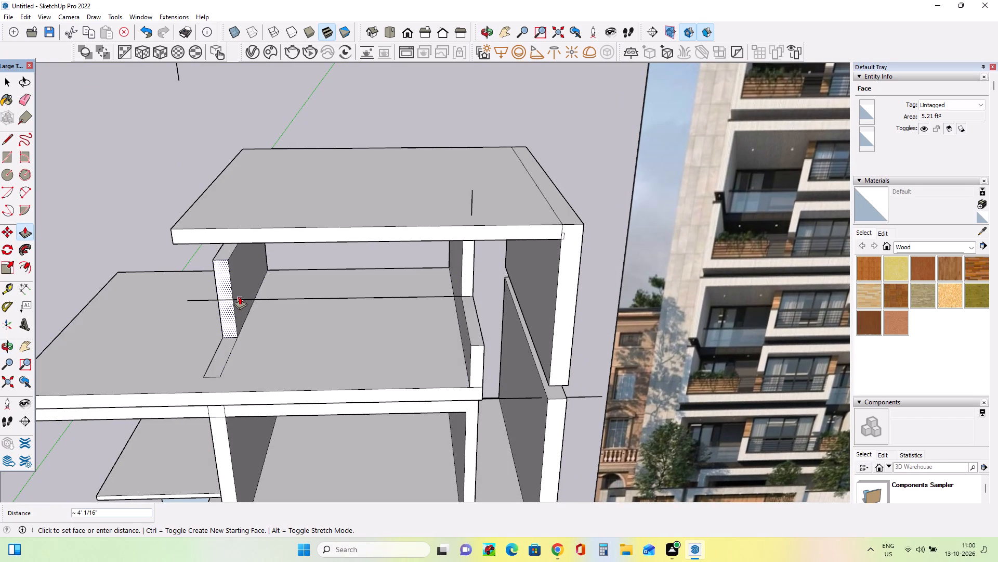
left_click(240, 297)
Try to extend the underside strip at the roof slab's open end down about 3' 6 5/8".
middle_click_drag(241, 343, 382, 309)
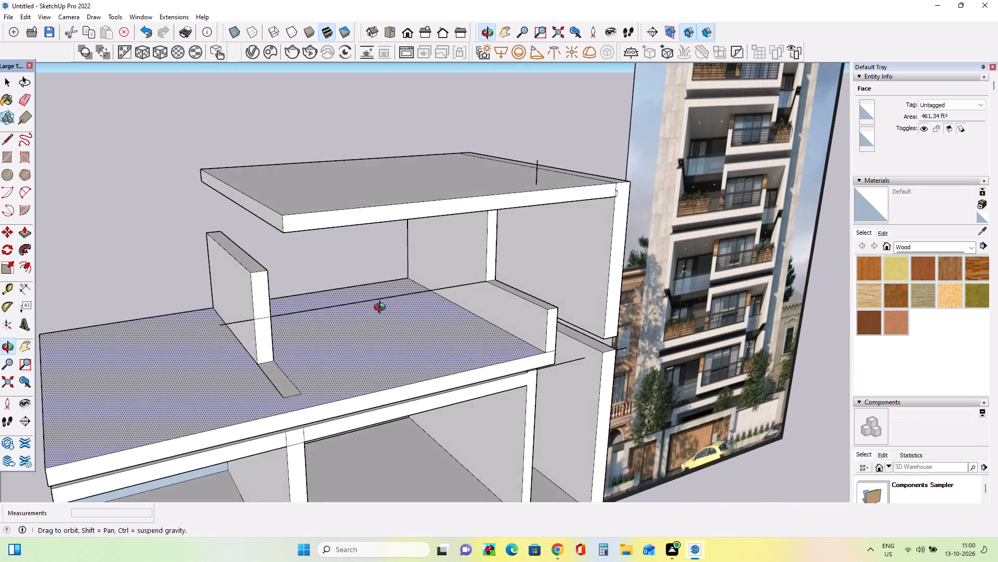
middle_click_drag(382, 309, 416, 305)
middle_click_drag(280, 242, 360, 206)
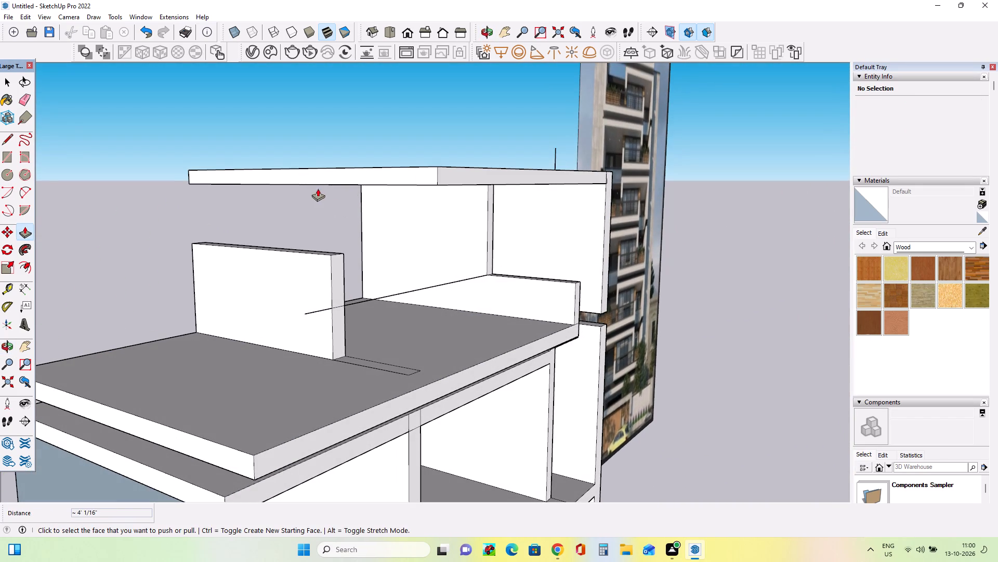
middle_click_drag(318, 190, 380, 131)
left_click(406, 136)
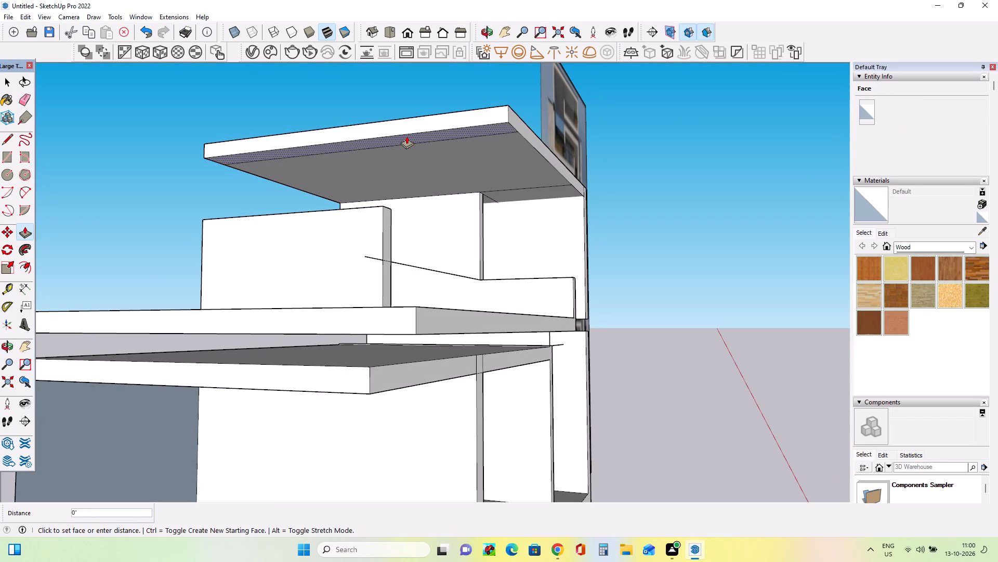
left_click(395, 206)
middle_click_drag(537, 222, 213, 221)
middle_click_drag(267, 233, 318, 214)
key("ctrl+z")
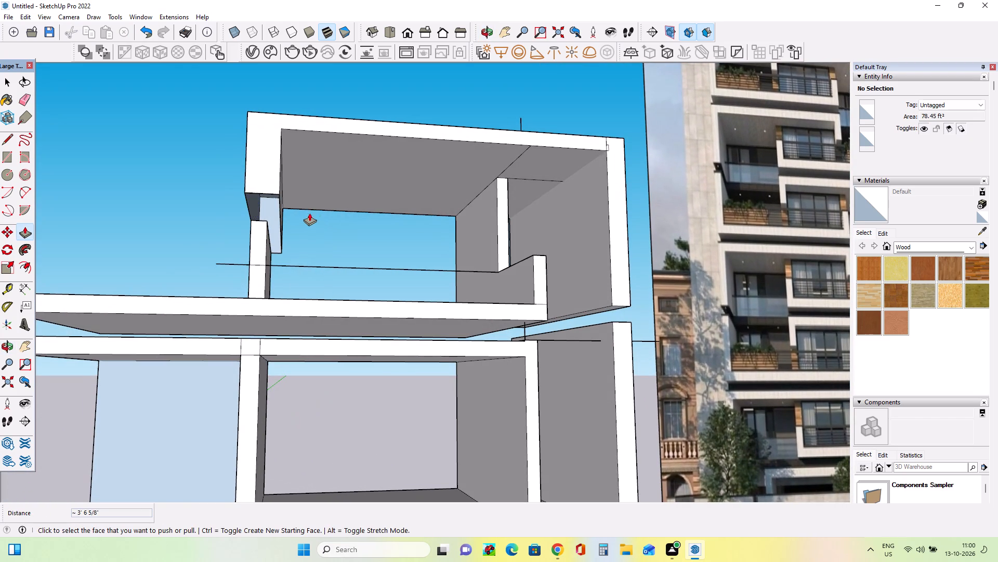
Pull the underside strip at the roof slab's open end down 3' 1 7/16" to form a hanging wall.
left_click(269, 163)
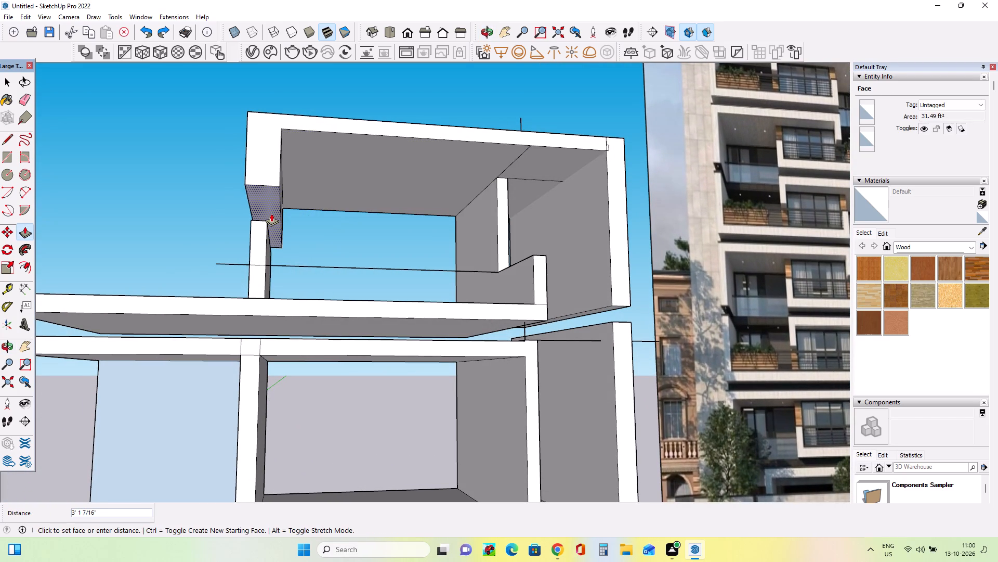
left_click(271, 213)
Thin the new hanging wall by push/pulling its inner face, finishing with a 1' 1 7/16" push toward the outside.
middle_click_drag(351, 233, 271, 253)
left_click(269, 214)
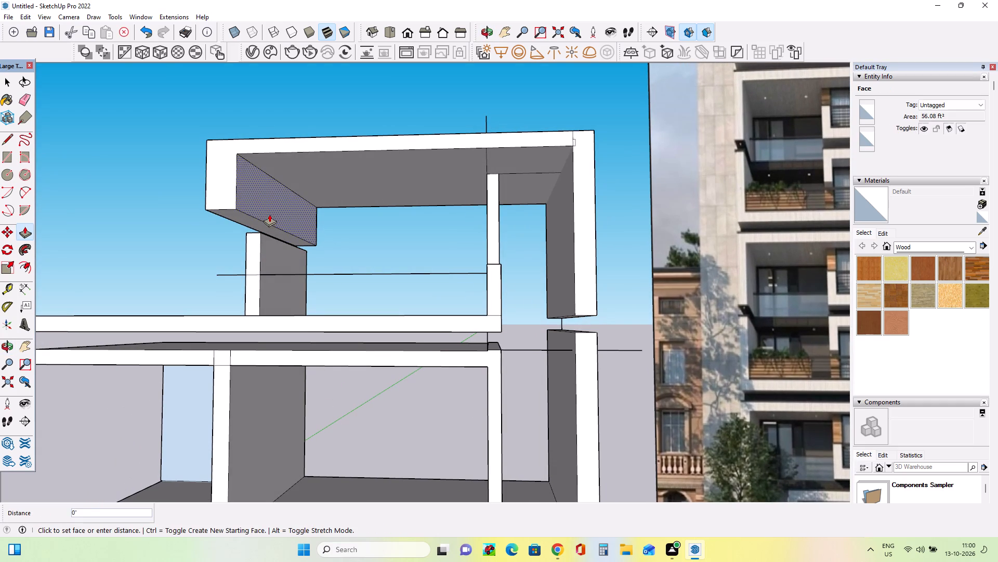
left_click(261, 213)
middle_click_drag(308, 268, 414, 284)
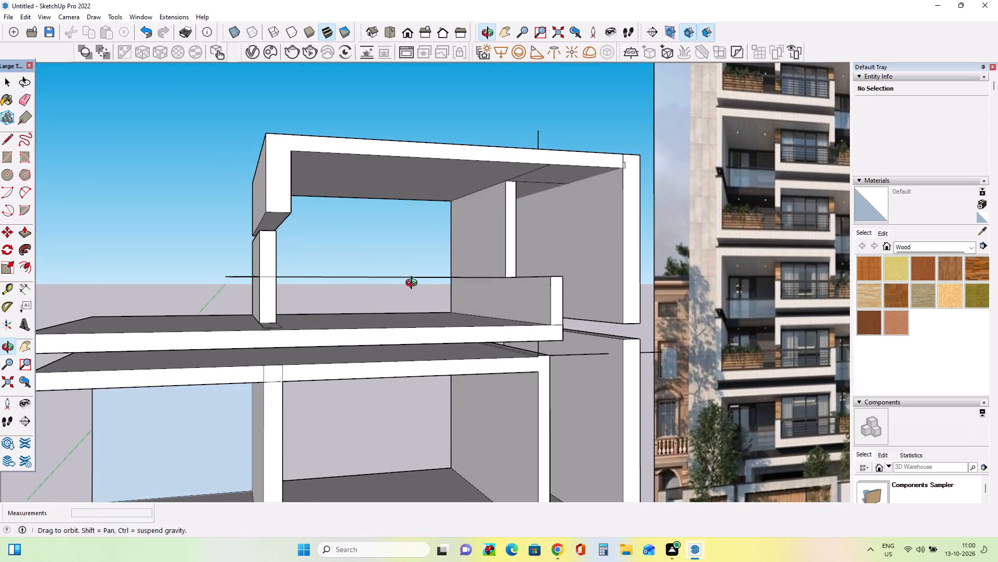
middle_click_drag(414, 284, 400, 276)
middle_click_drag(326, 213, 249, 263)
left_click(261, 209)
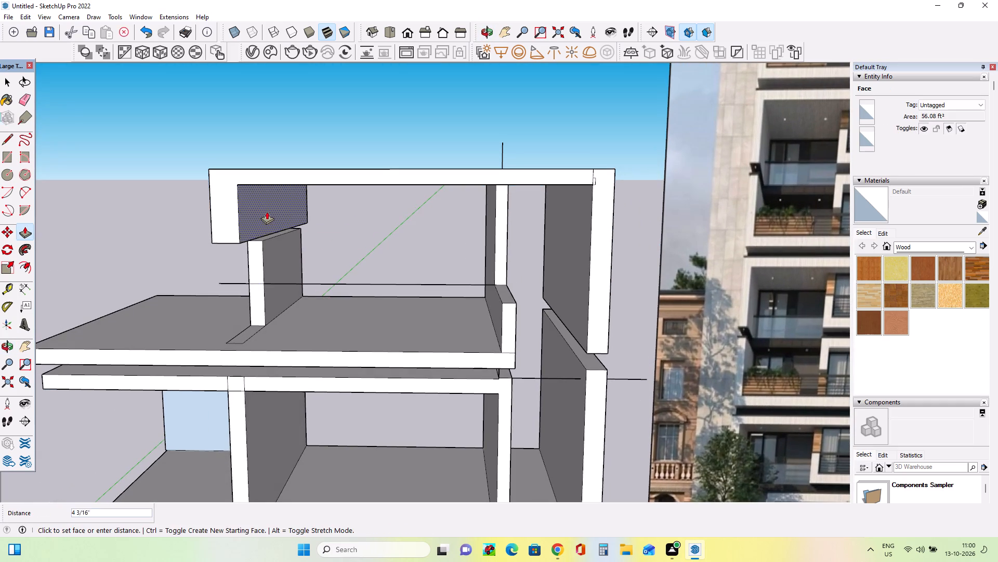
left_click(276, 219)
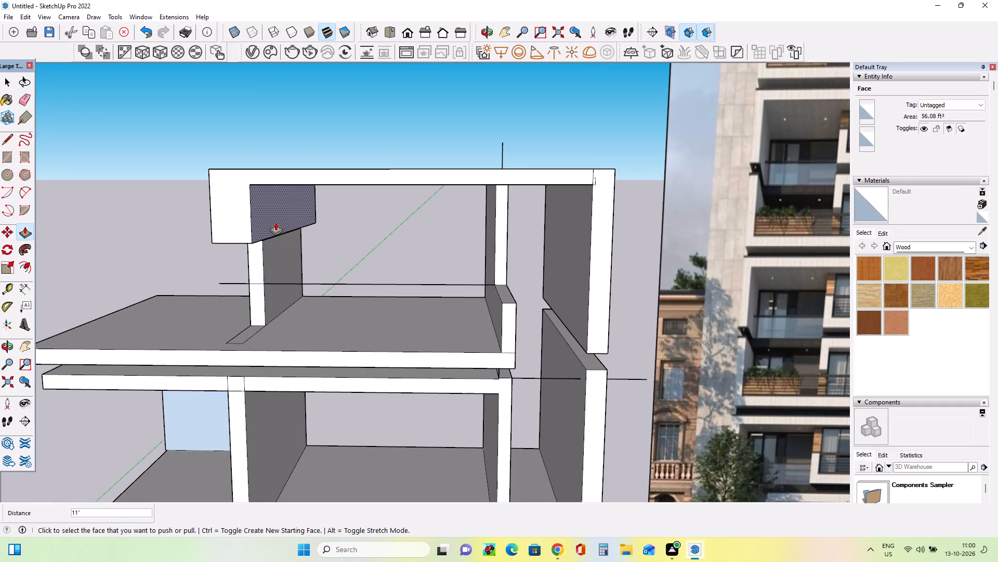
middle_click_drag(263, 266, 354, 253)
middle_click_drag(327, 226, 254, 242)
left_click(289, 223)
left_click(286, 218)
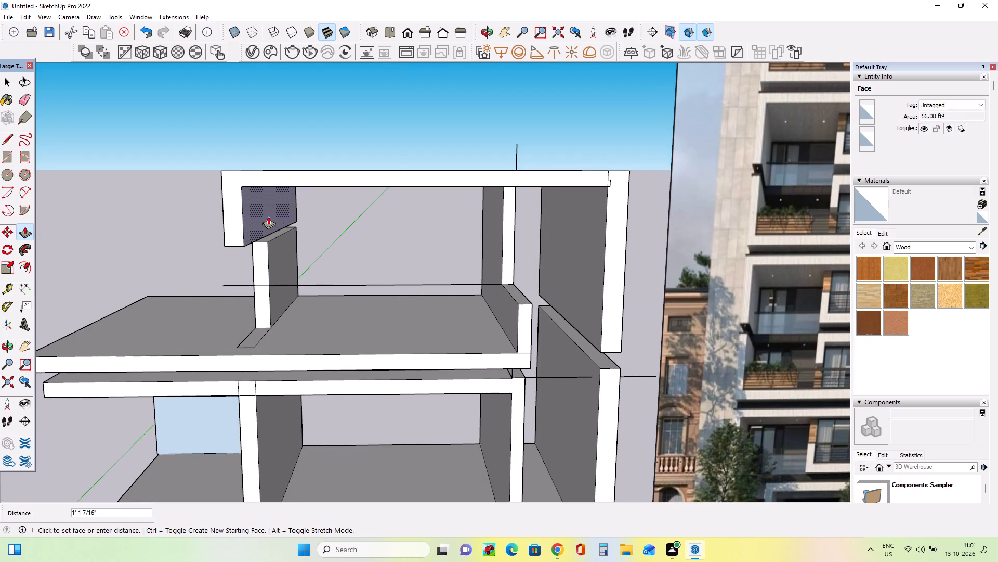
left_click(268, 216)
Examine the stacked box frames from several angles and compare them with the reference elevation image.
middle_click_drag(295, 275, 330, 301)
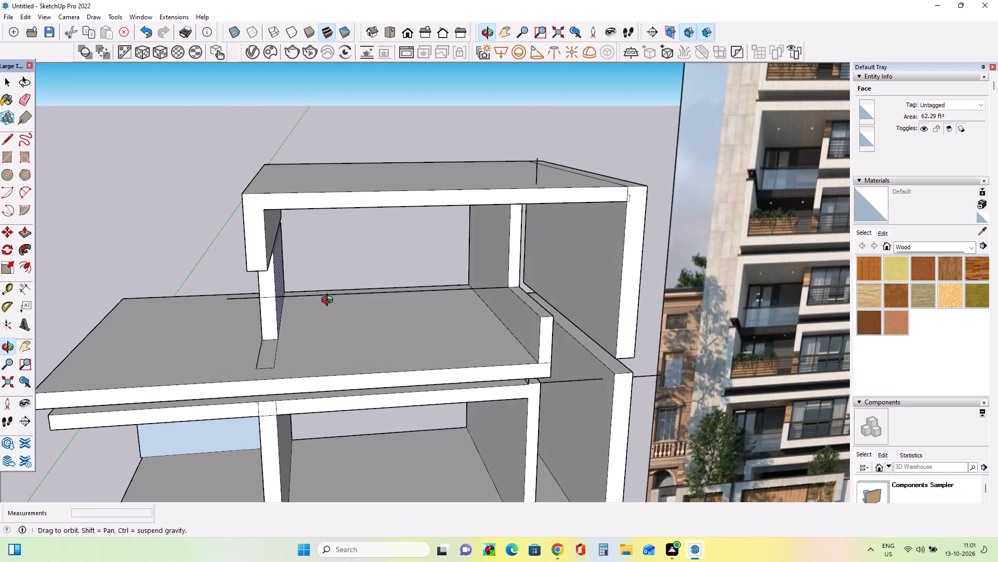
middle_click_drag(330, 301, 326, 278)
scroll(326, 275, "down", 3)
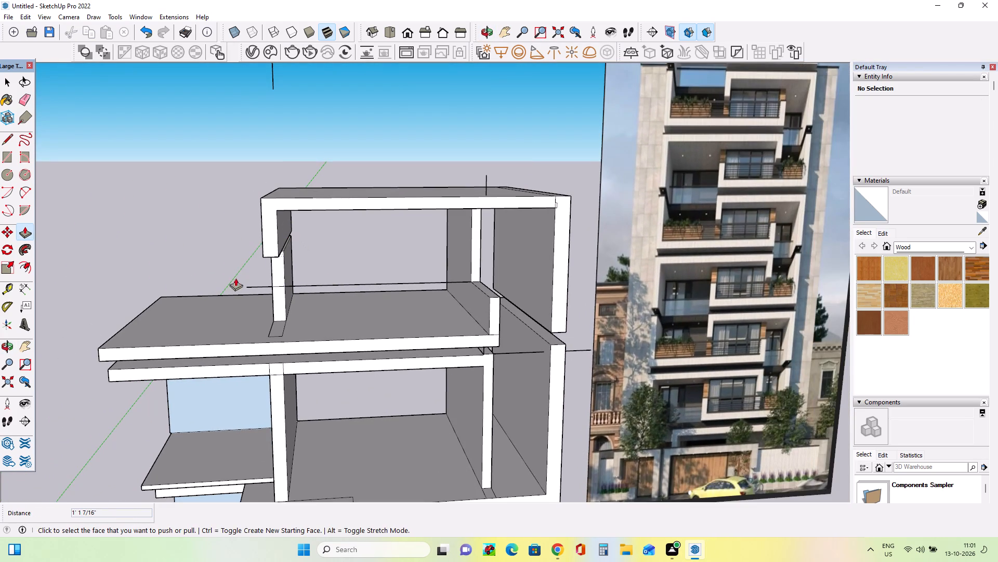
middle_click_drag(243, 278, 226, 280)
middle_click_drag(229, 283, 254, 284)
scroll(254, 284, "down", 5)
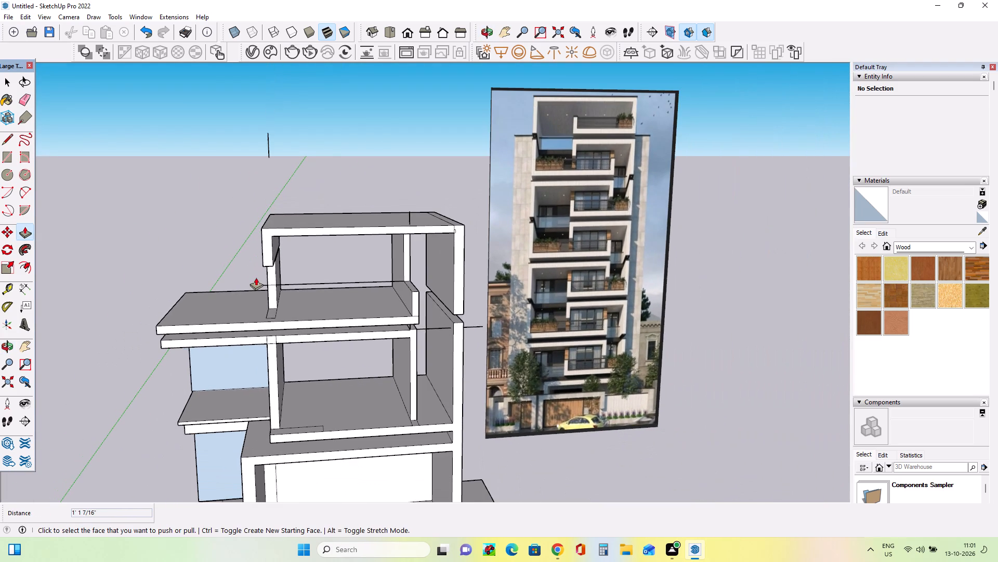
middle_click_drag(256, 277, 294, 250)
scroll(295, 250, "down", 1)
scroll(287, 250, "up", 3)
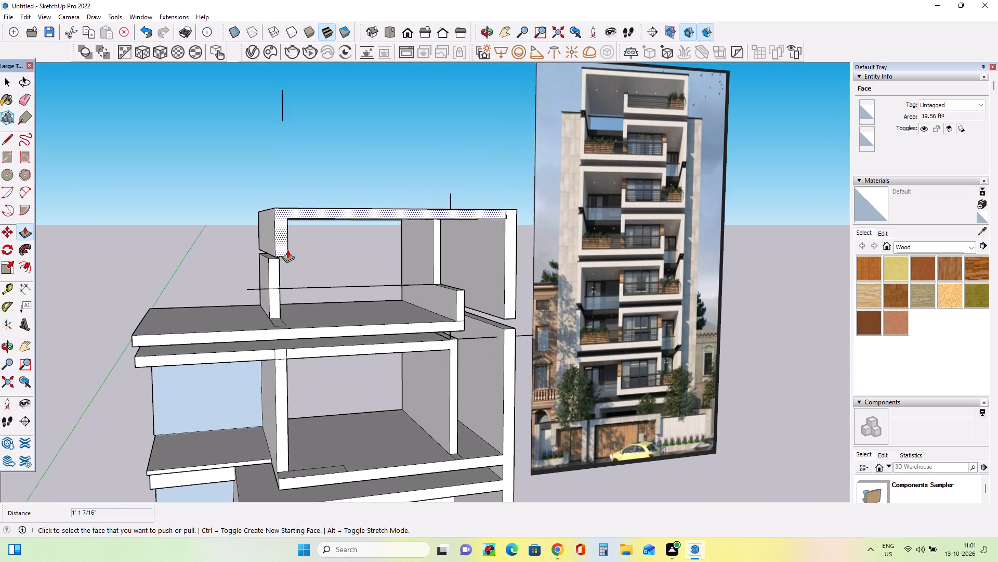
middle_click_drag(479, 283, 422, 288)
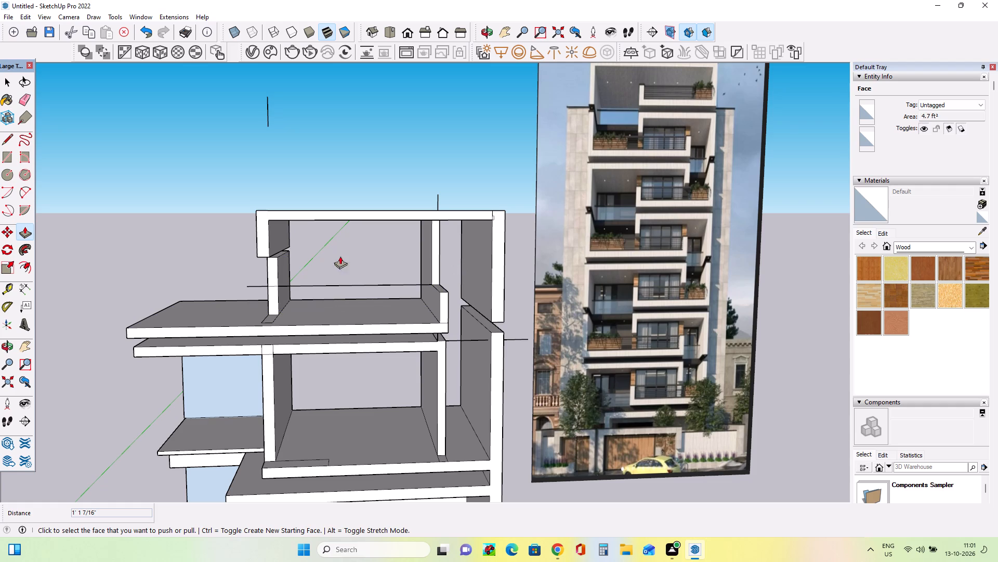
middle_click_drag(359, 262, 381, 256)
scroll(377, 259, "down", 3)
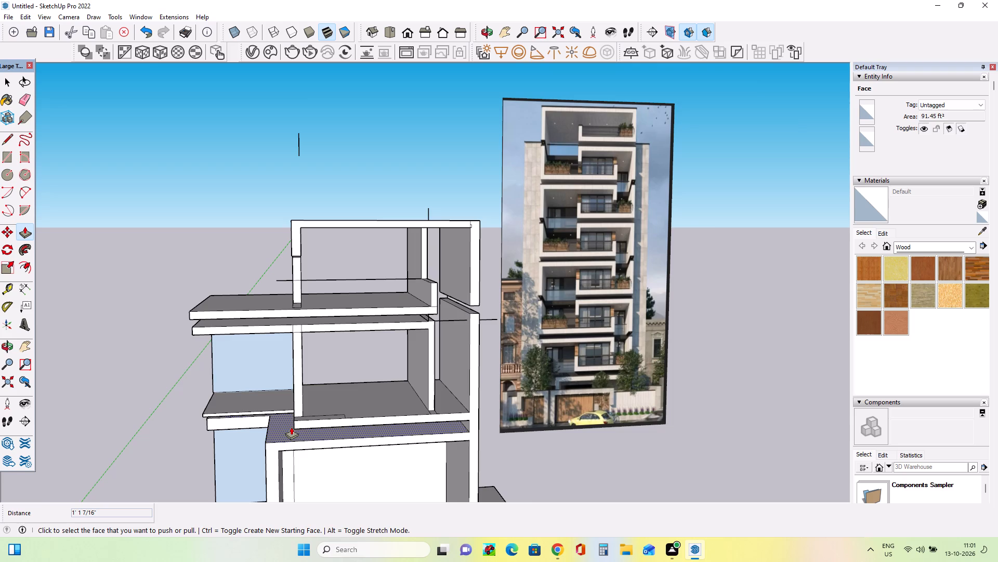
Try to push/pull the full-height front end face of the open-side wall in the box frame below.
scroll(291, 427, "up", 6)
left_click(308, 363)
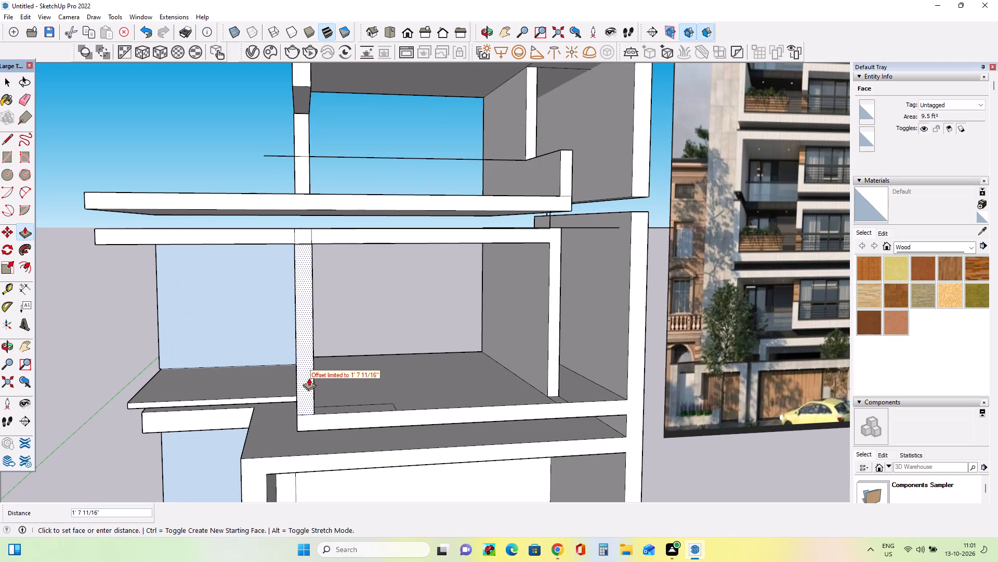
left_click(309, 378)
Split the lower box's open-side wall end with a horizontal line partway up, and push the upper part back 8' 5/16".
left_click(6, 139)
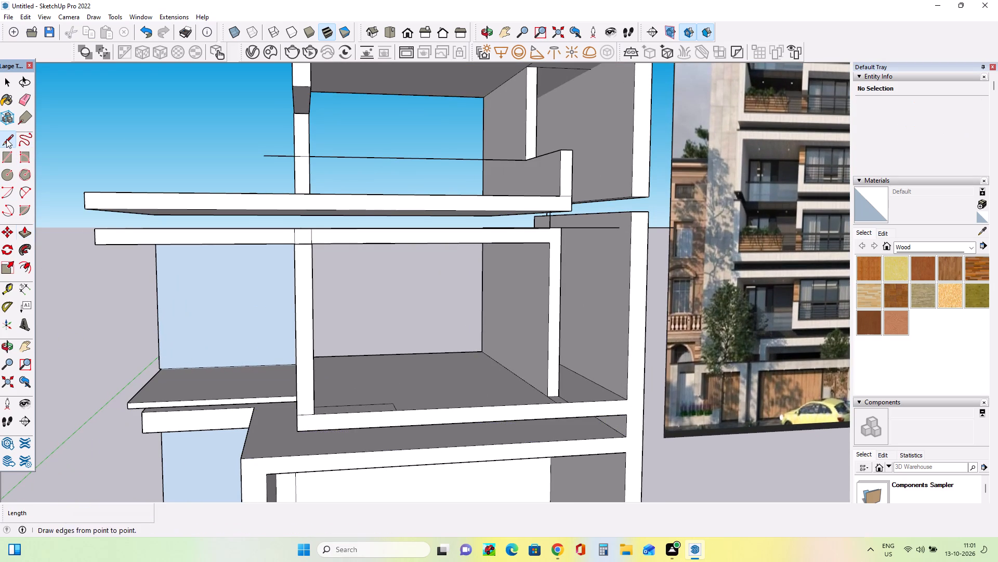
left_click(299, 347)
left_click(313, 347)
middle_click_drag(343, 427, 350, 437)
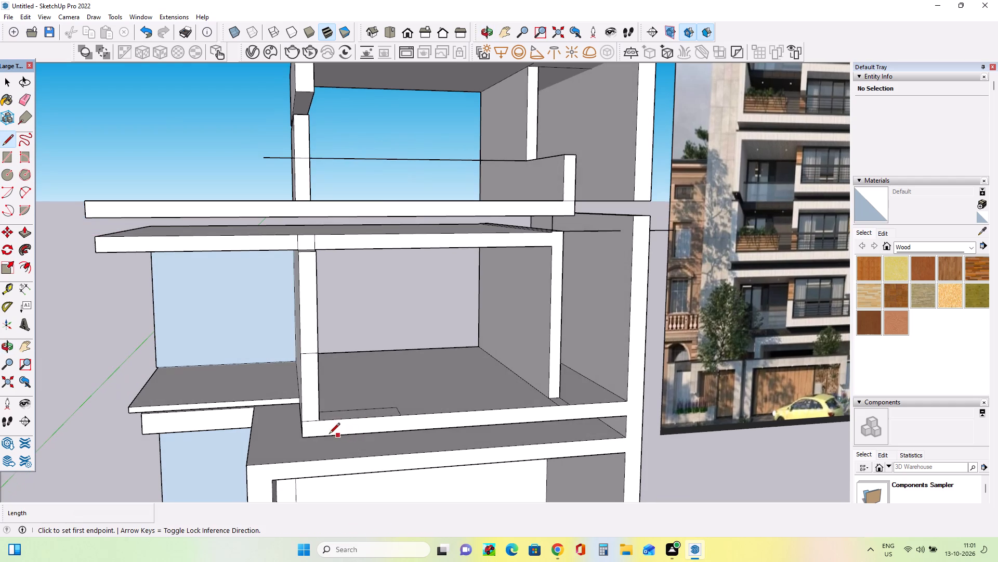
scroll(329, 435, "down", 2)
left_click(23, 236)
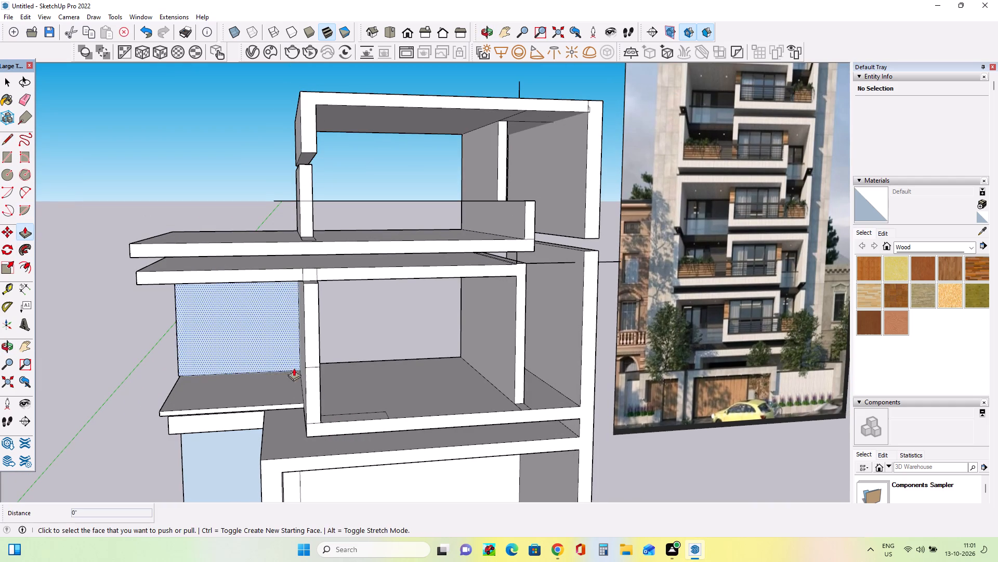
left_click(314, 346)
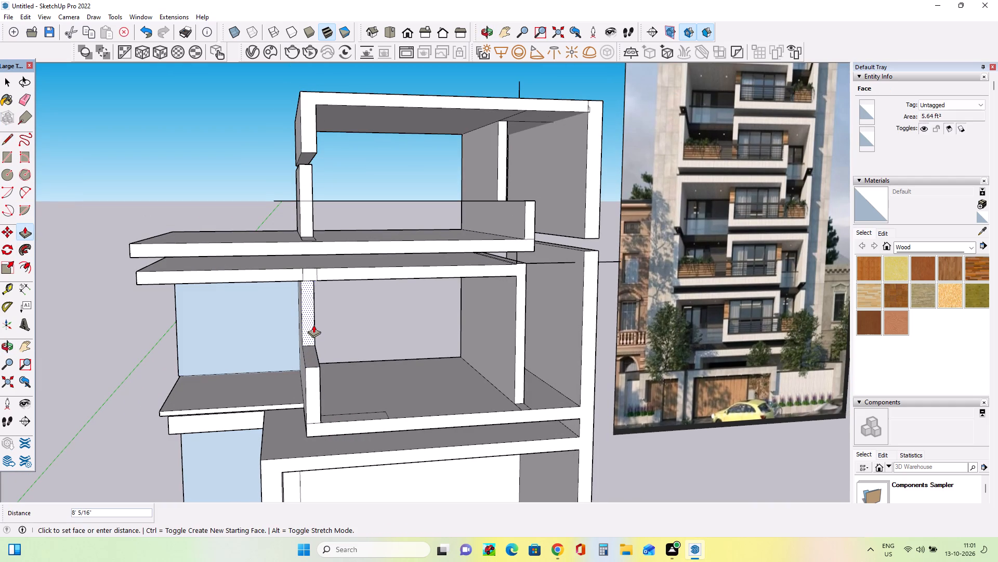
left_click(313, 325)
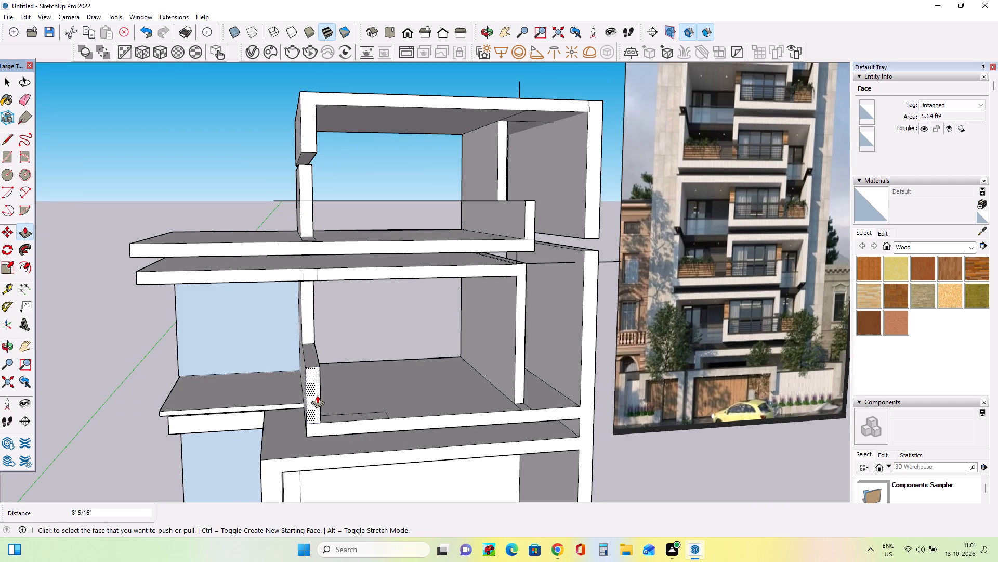
middle_click(317, 395)
Divide the low wall's top near its front end and push the section behind down about 3' 11 9/16", leaving a front post.
scroll(317, 395, "down", 1)
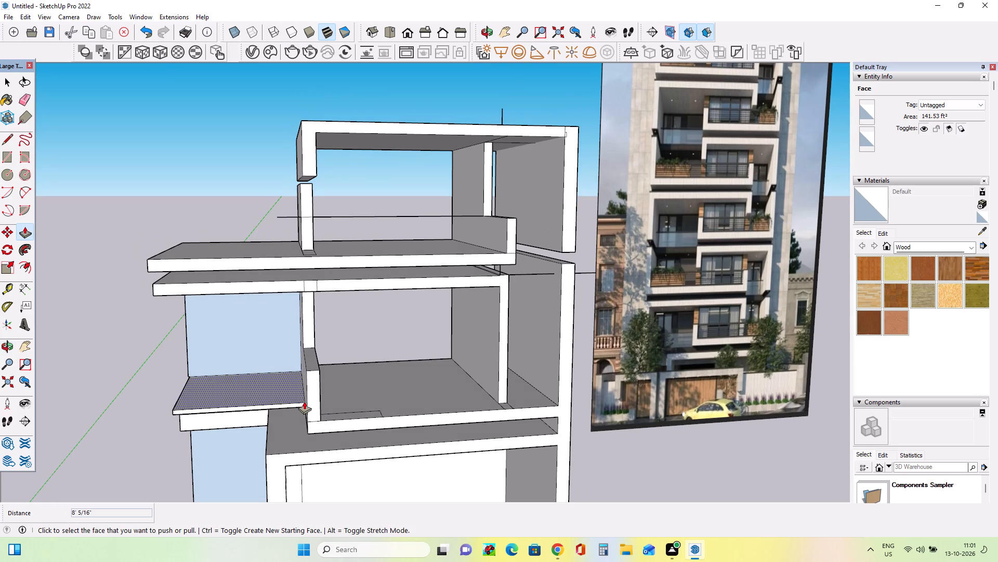
middle_click_drag(306, 404, 401, 408)
middle_click_drag(337, 408, 397, 415)
left_click(5, 143)
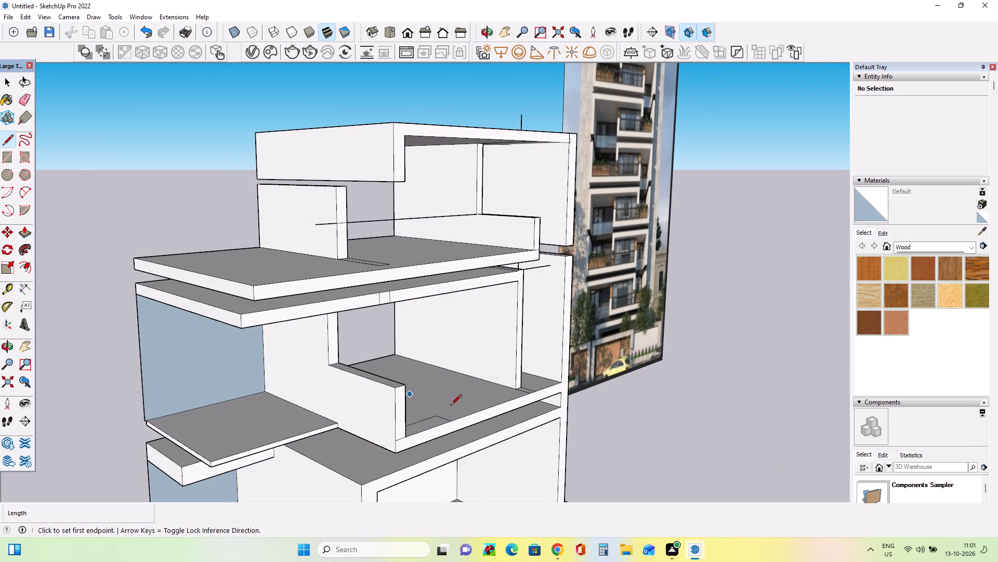
middle_click_drag(451, 412, 391, 458)
left_click(355, 399)
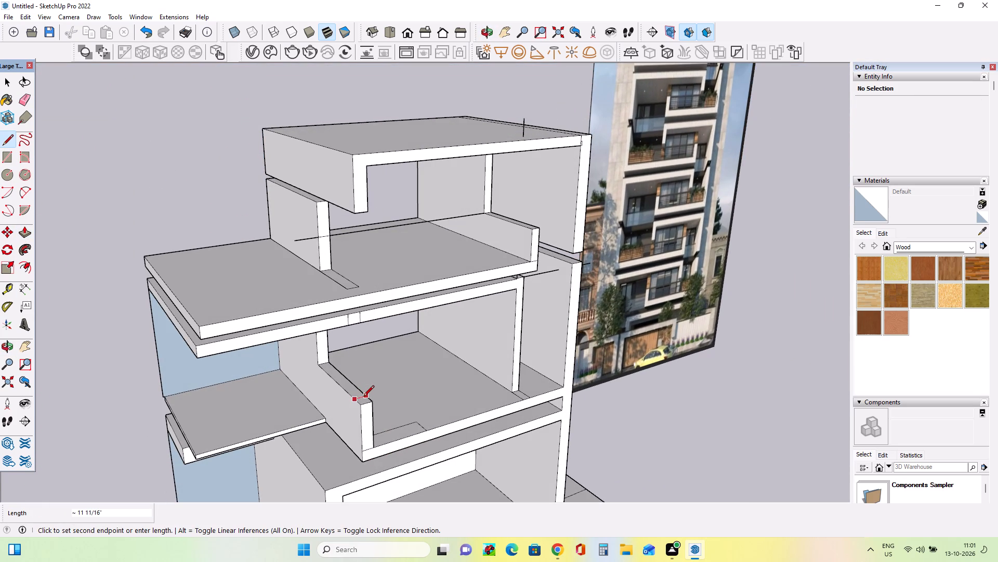
left_click(365, 397)
middle_click_drag(414, 418, 409, 446)
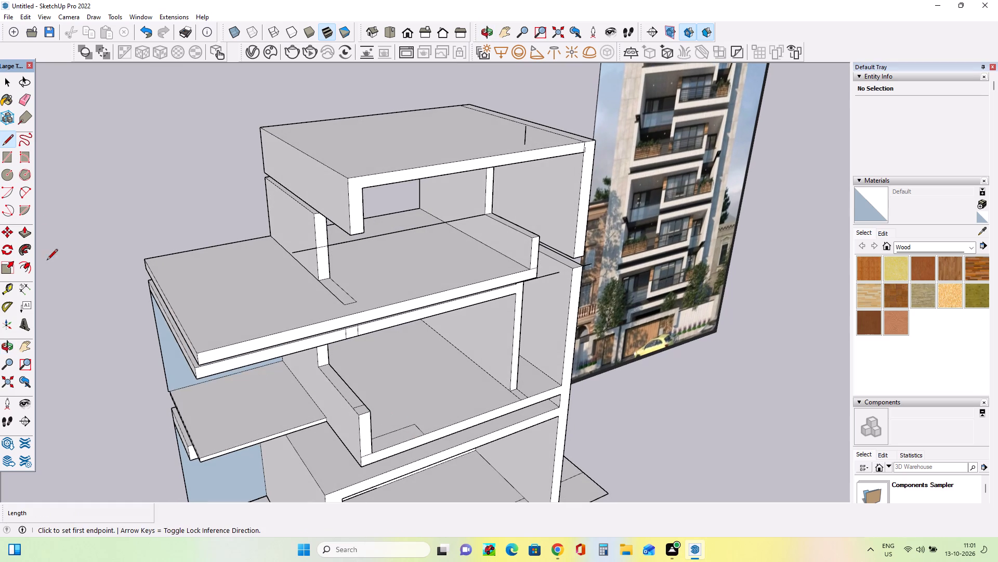
left_click(25, 235)
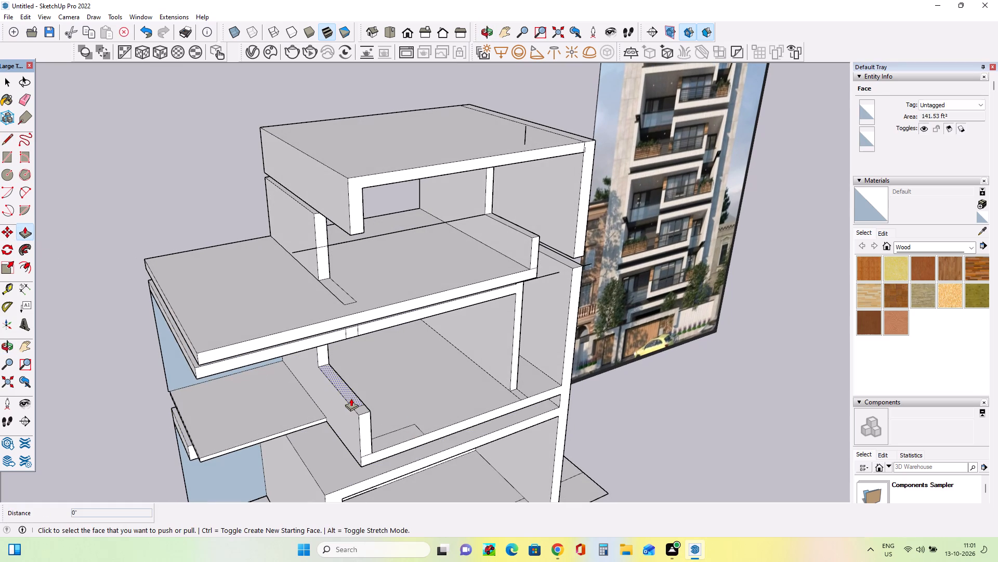
left_click(351, 398)
left_click(332, 433)
Examine the lower box's front post and opening against the corresponding balcony corners in the reference image.
middle_click_drag(412, 419, 372, 407)
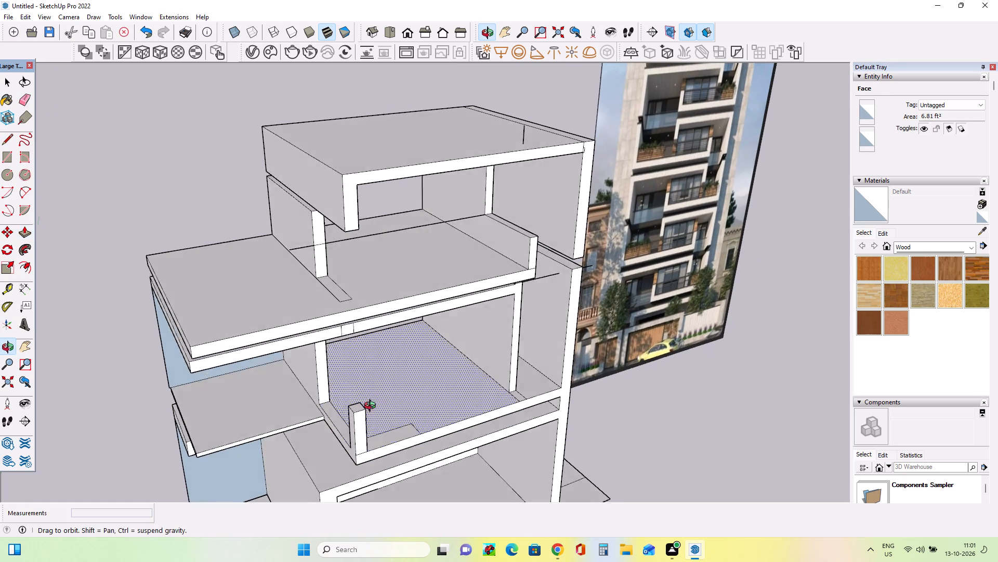
middle_click_drag(372, 407, 283, 364)
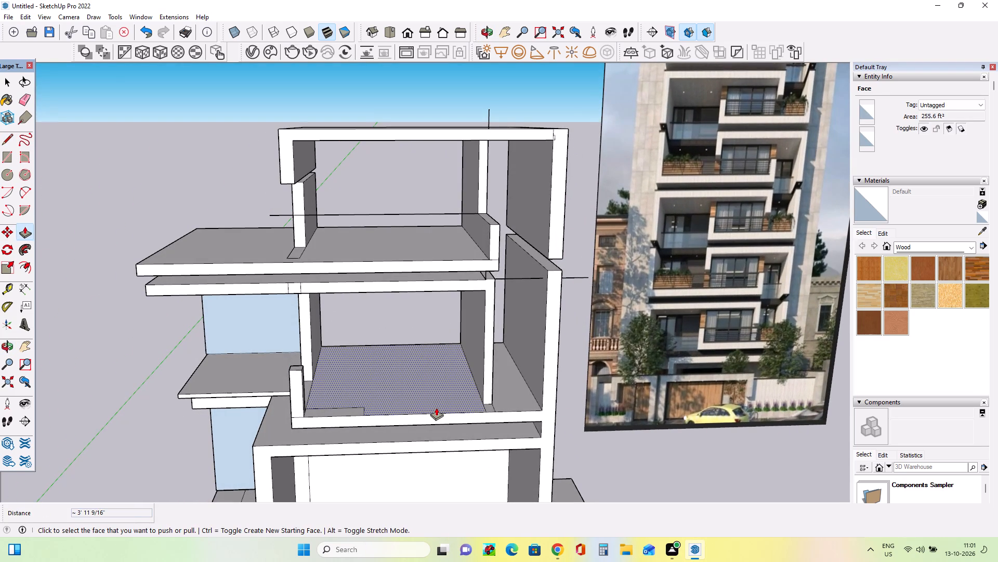
middle_click_drag(437, 407, 466, 397)
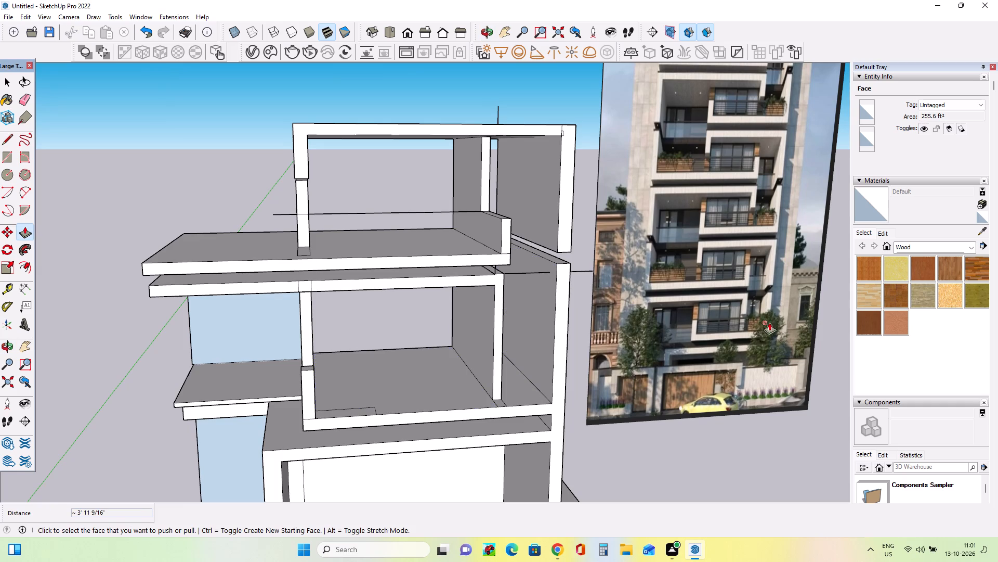
scroll(770, 315, "up", 11)
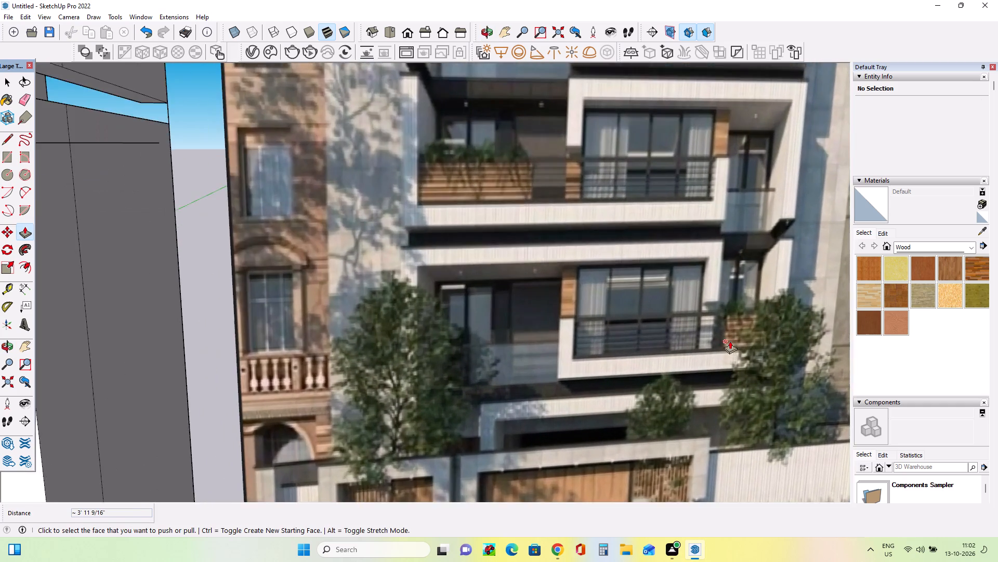
scroll(730, 341, "up", 3)
scroll(730, 341, "down", 15)
middle_click_drag(346, 380, 435, 439)
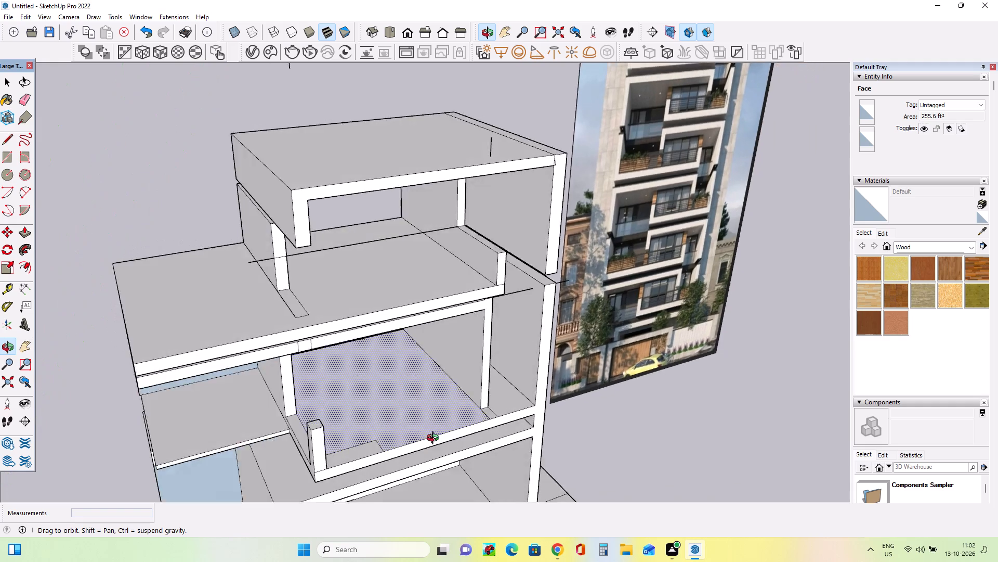
middle_click_drag(435, 439, 382, 424)
middle_click_drag(341, 421, 384, 406)
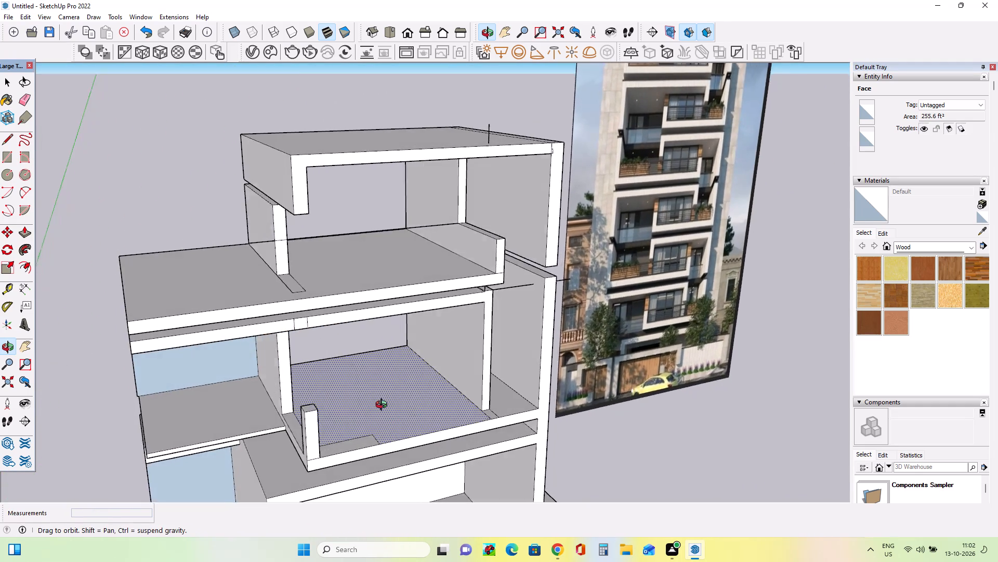
middle_click_drag(384, 406, 434, 458)
Push/pull the outer side face of the top box's short hanging wall by a small amount.
left_click(294, 231)
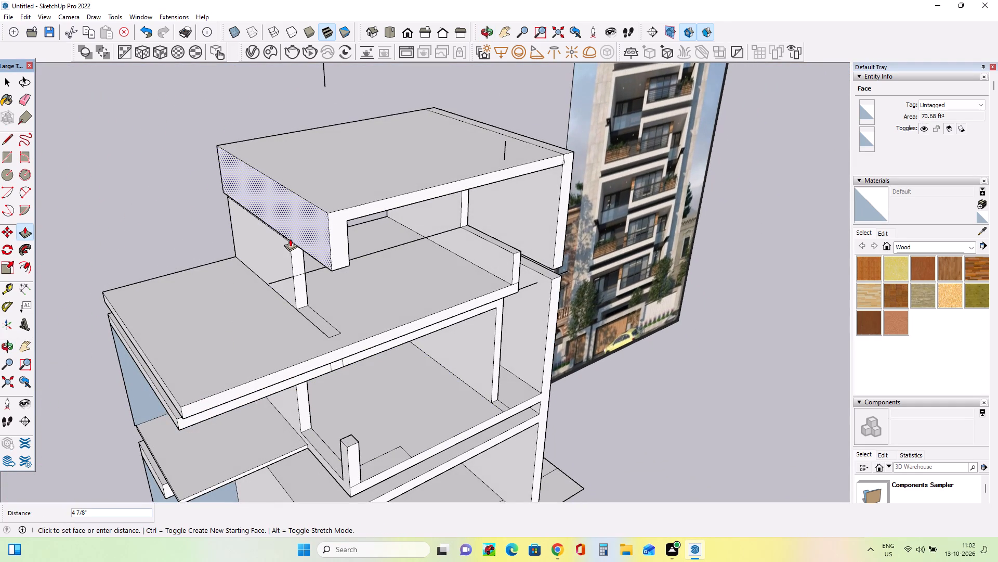
left_click(291, 265)
Examine the top box's hanging wall and staggered side walls against the interlocking frames in the reference image.
scroll(309, 230, "up", 2)
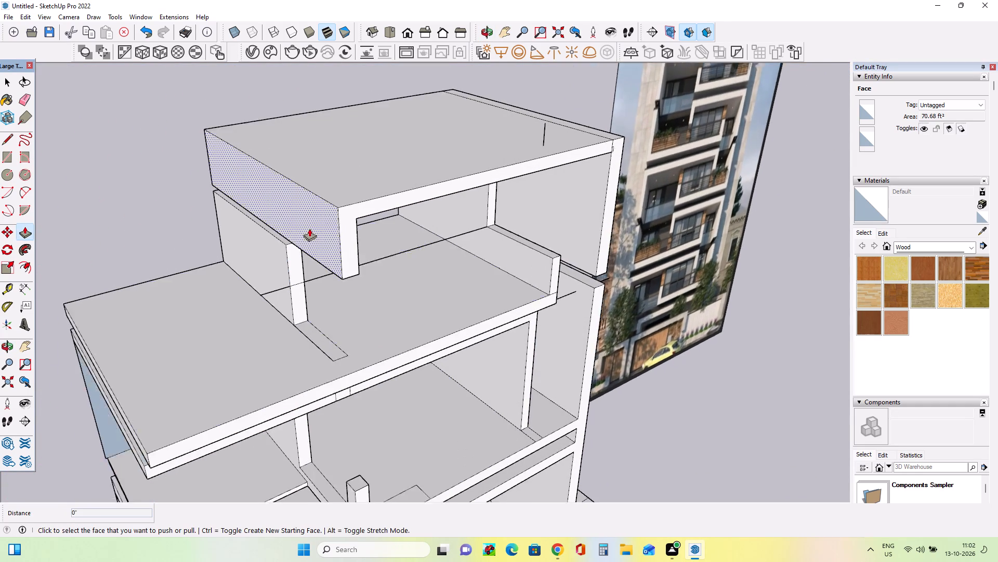
scroll(309, 228, "up", 4)
middle_click_drag(309, 229, 272, 144)
middle_click_drag(254, 213, 222, 225)
scroll(222, 225, "down", 10)
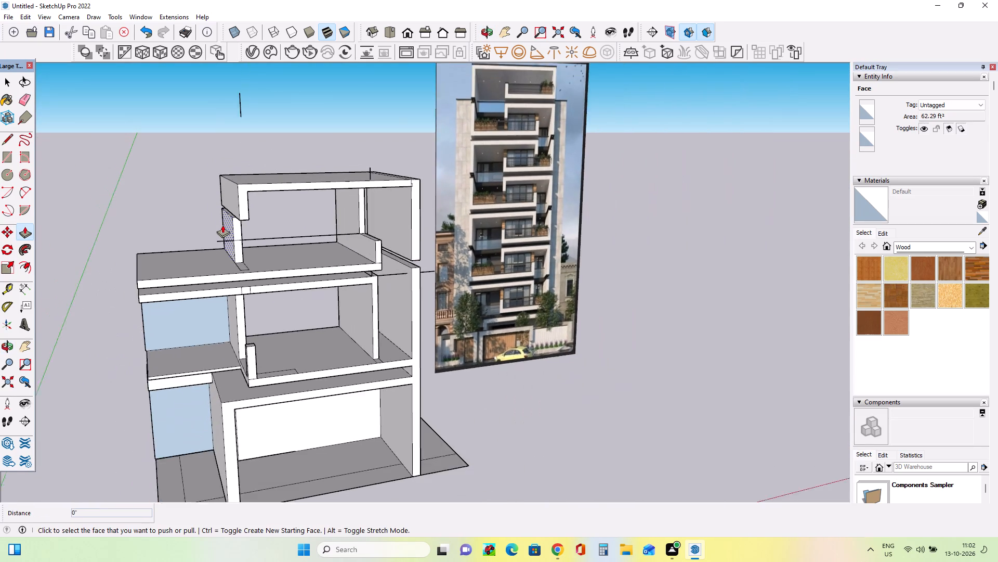
middle_click_drag(296, 249, 223, 249)
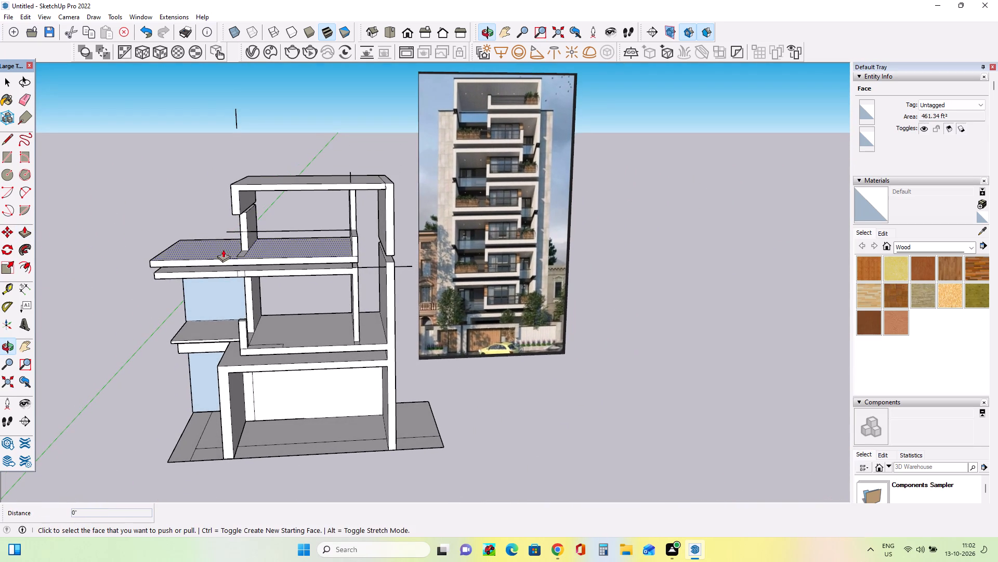
scroll(284, 289, "up", 3)
middle_click(248, 315)
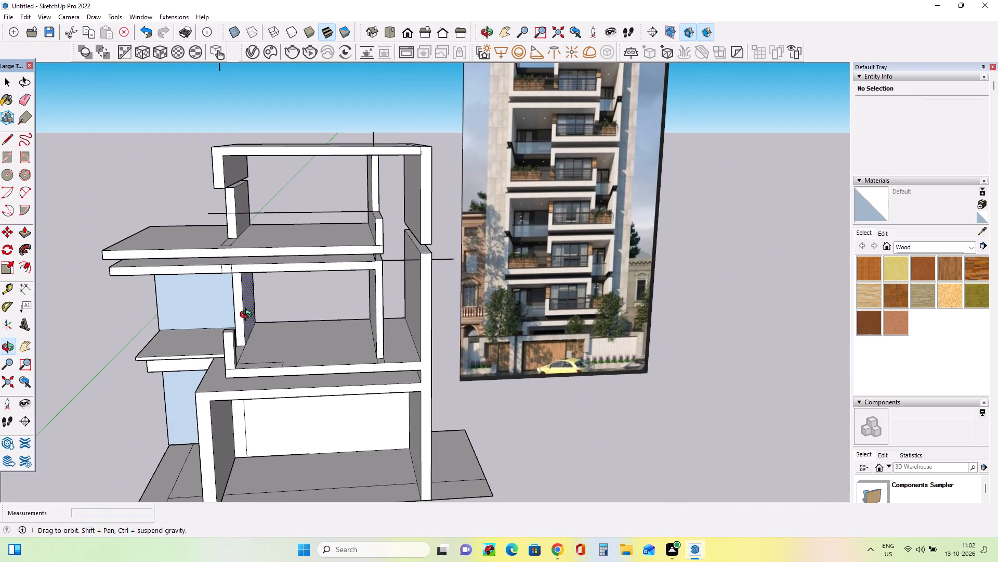
middle_click_drag(219, 327, 241, 330)
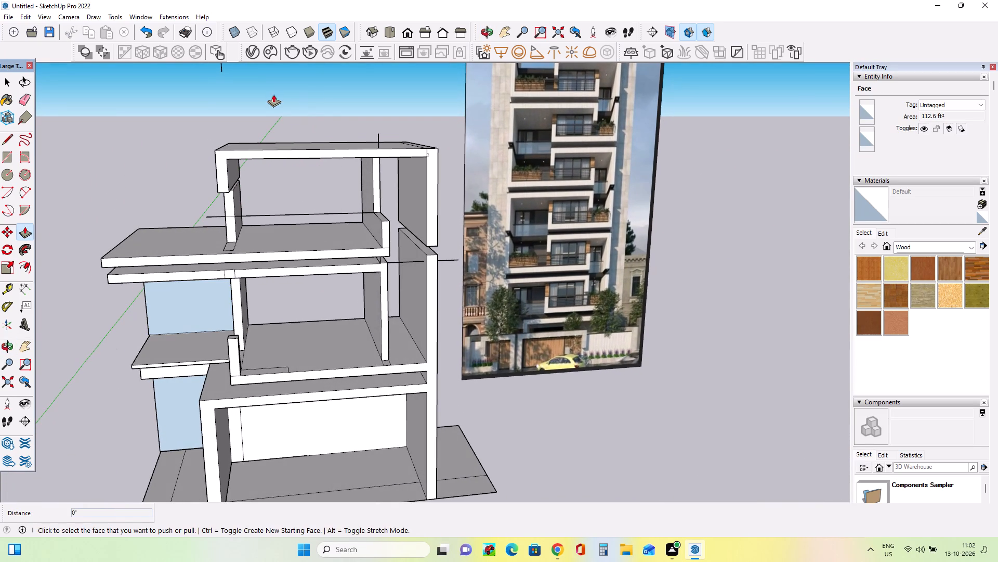
scroll(296, 309, "down", 3)
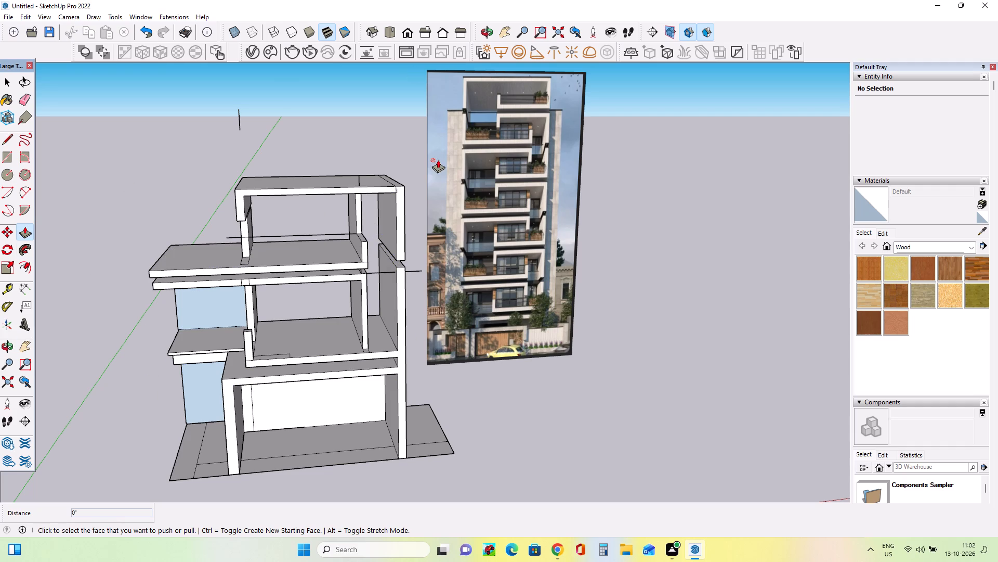
Erase the two stray short edges at the top box's front corner, where the roof slab meets the full-height side wall.
scroll(402, 188, "up", 6)
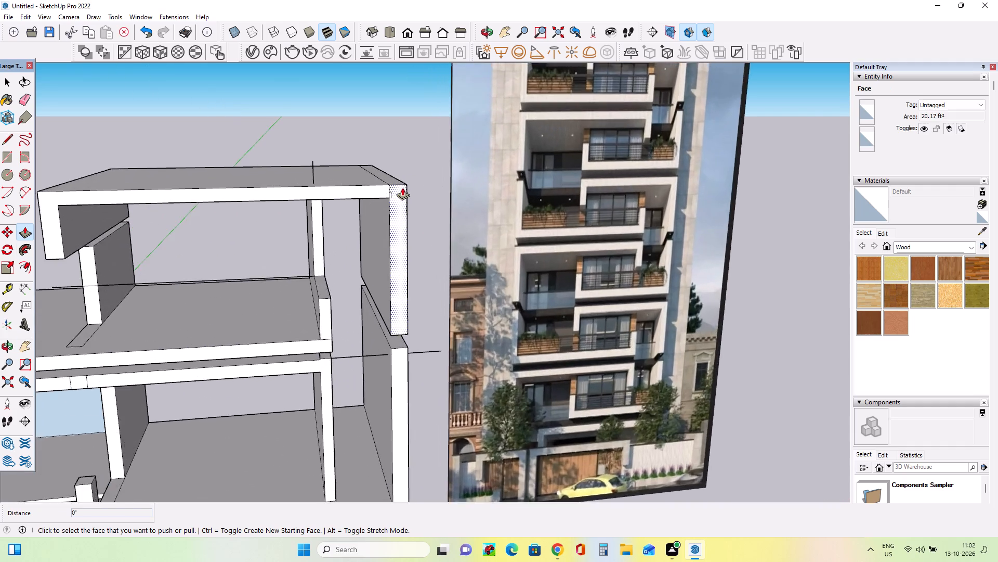
scroll(402, 187, "up", 3)
scroll(400, 187, "down", 1)
scroll(400, 187, "up", 3)
scroll(400, 187, "down", 1)
scroll(400, 187, "up", 1)
left_click(20, 97)
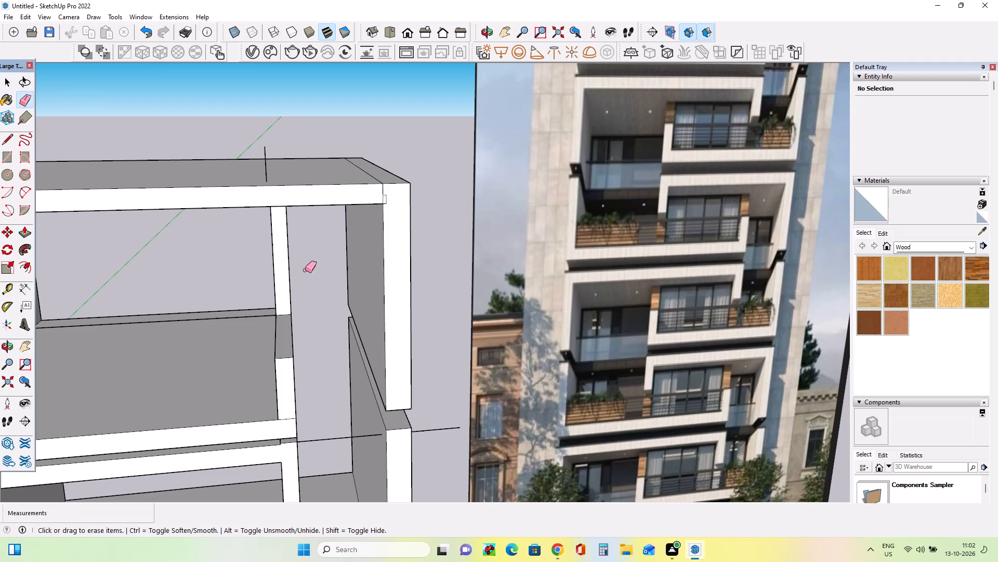
left_click_drag(382, 197, 388, 198)
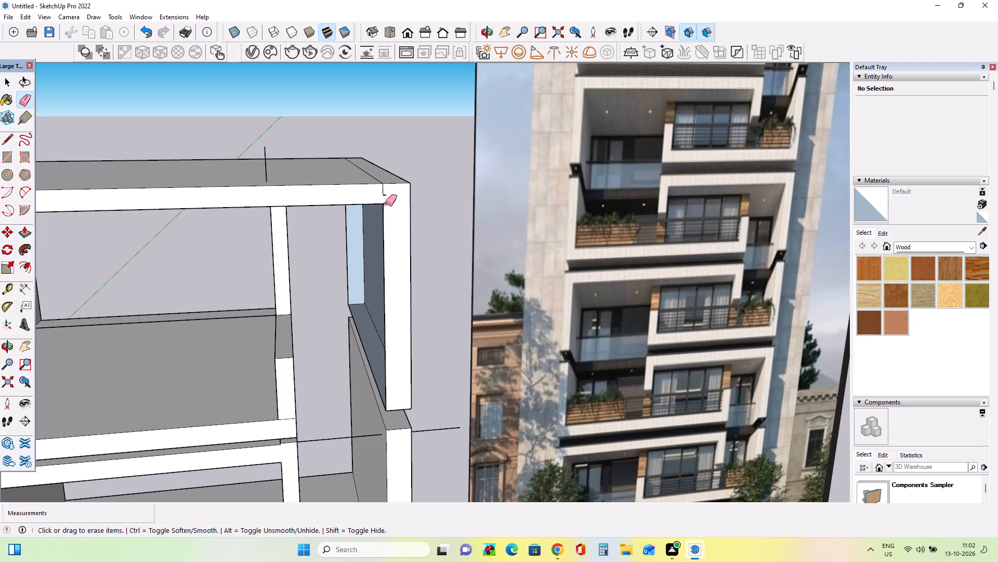
left_click(384, 207, "ctrl")
key("ctrl+z")
scroll(384, 204, "up", 2)
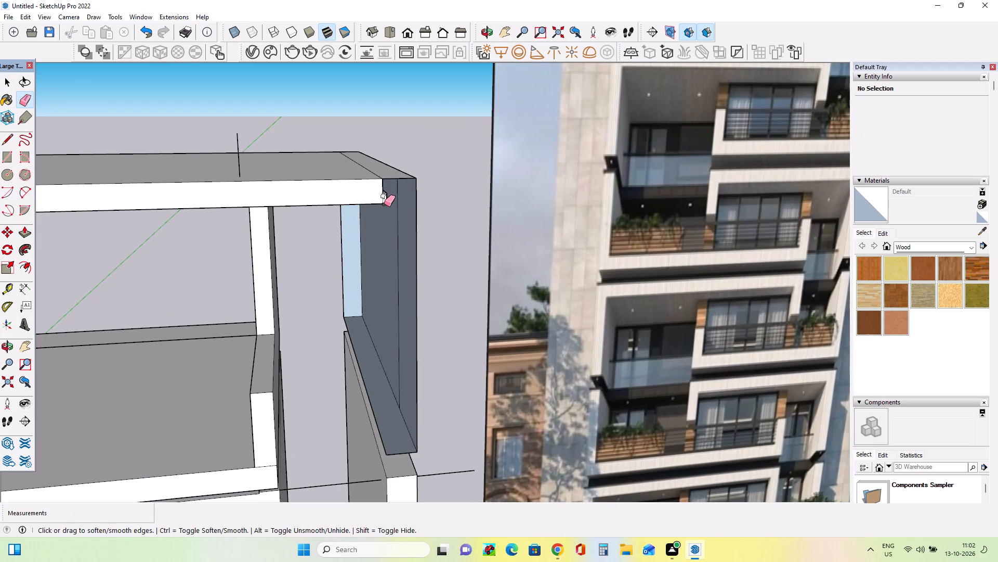
key("ctrl+z")
scroll(385, 202, "up", 12)
left_click(389, 192)
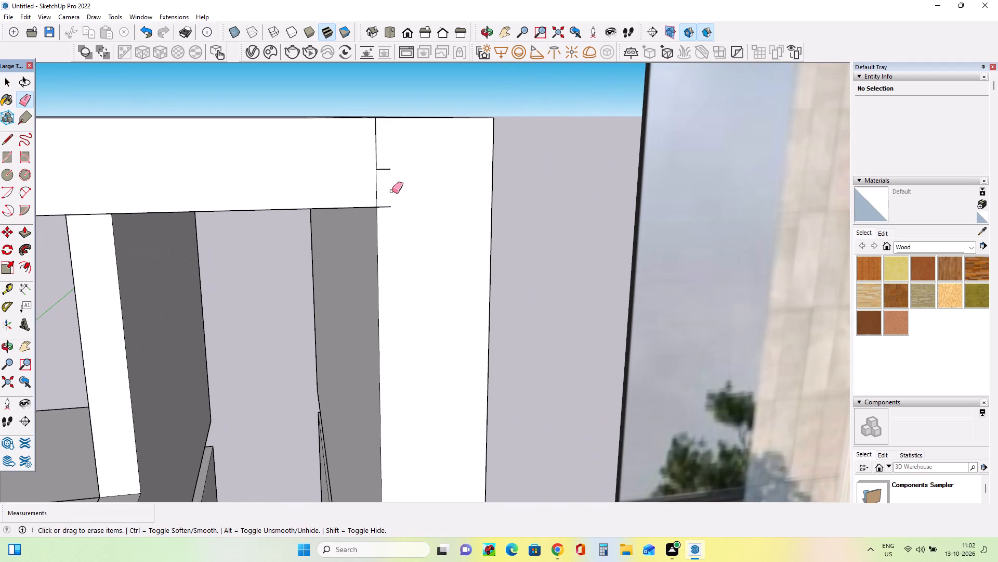
left_click(387, 169)
left_click(387, 208)
Extend the top box's full-height side wall upward about 10' 6 3/8" above the roof slab, opposite the hanging wall.
scroll(383, 215, "down", 15)
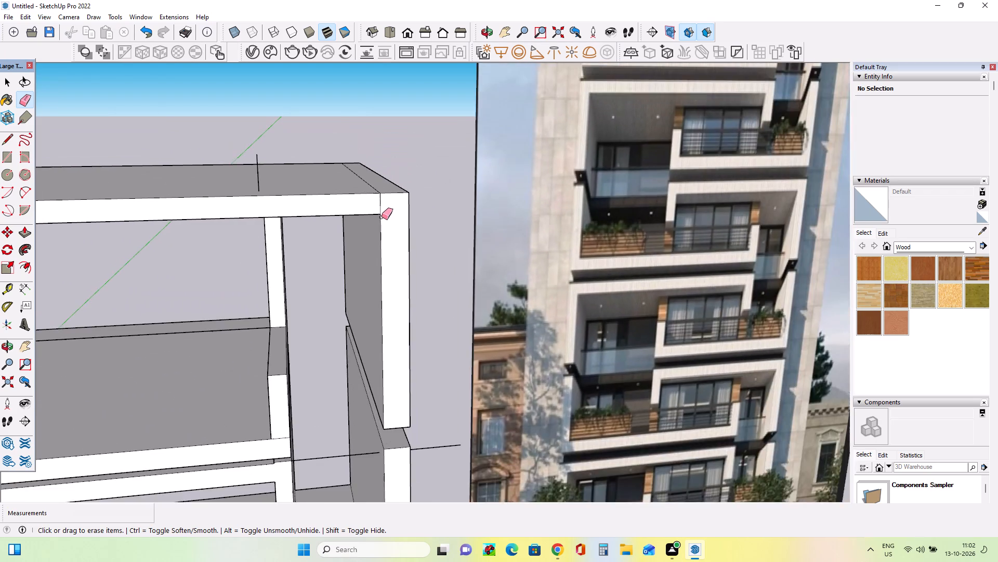
scroll(382, 217, "down", 5)
middle_click_drag(387, 236, 388, 229)
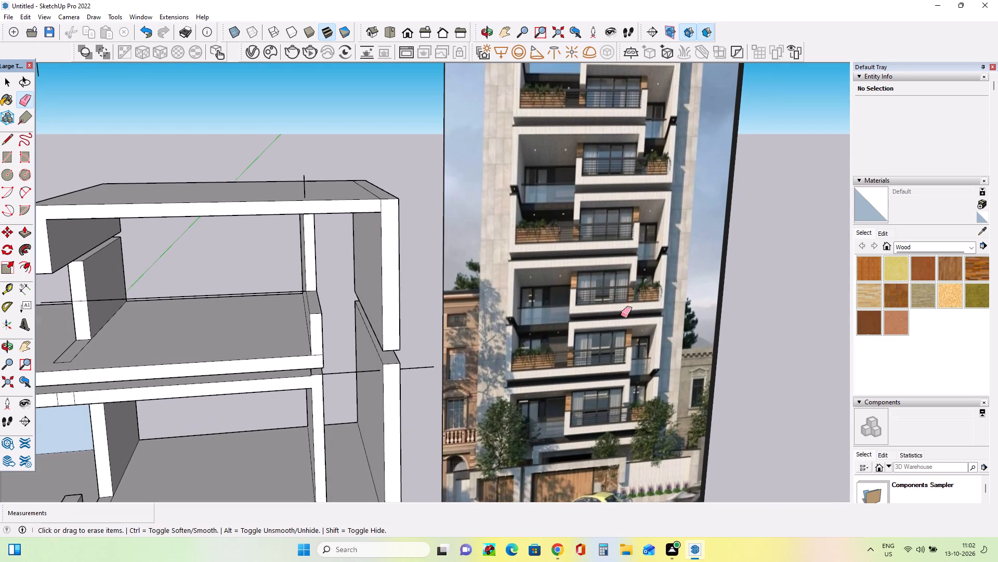
scroll(616, 371, "down", 3)
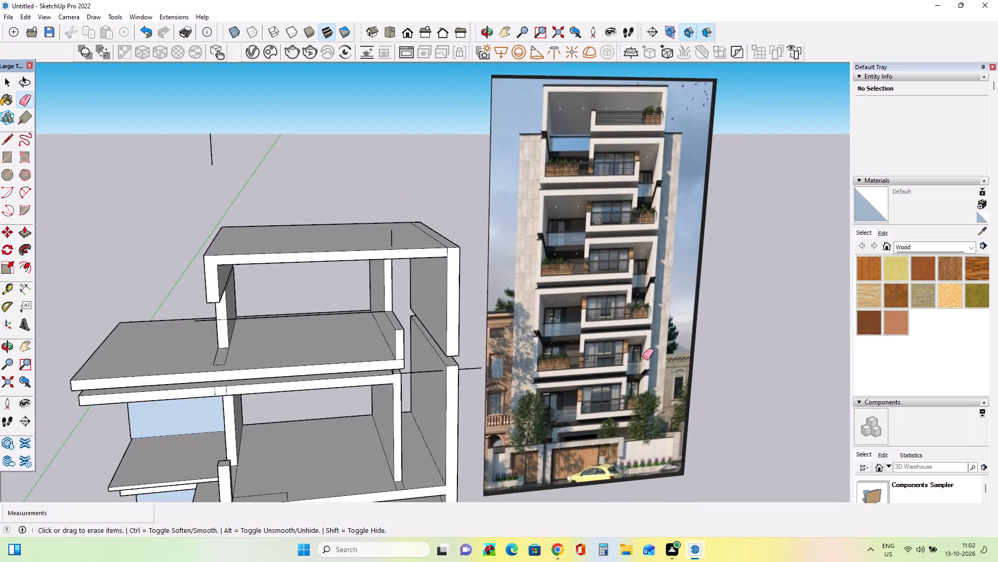
scroll(642, 357, "down", 2)
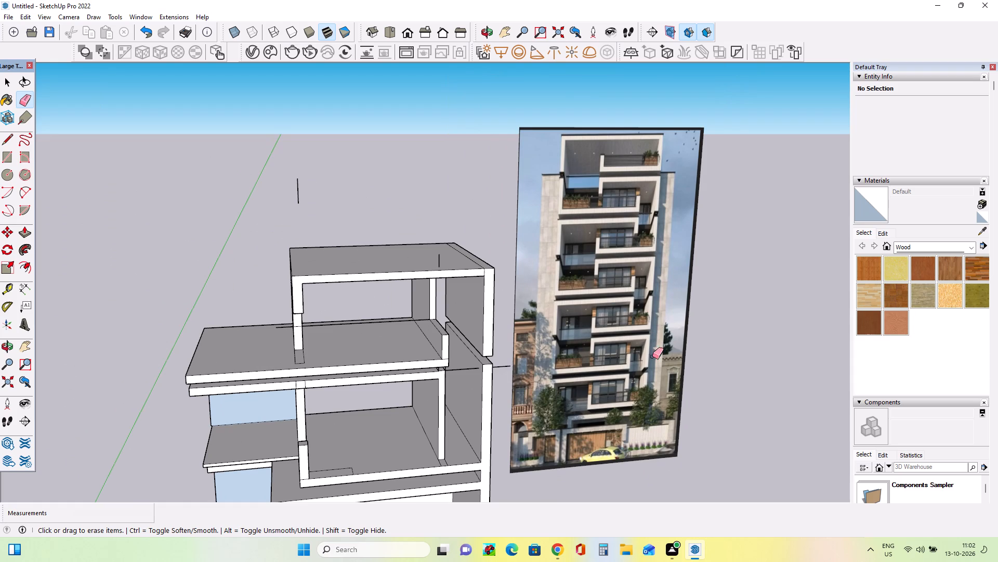
middle_click_drag(434, 298, 391, 300)
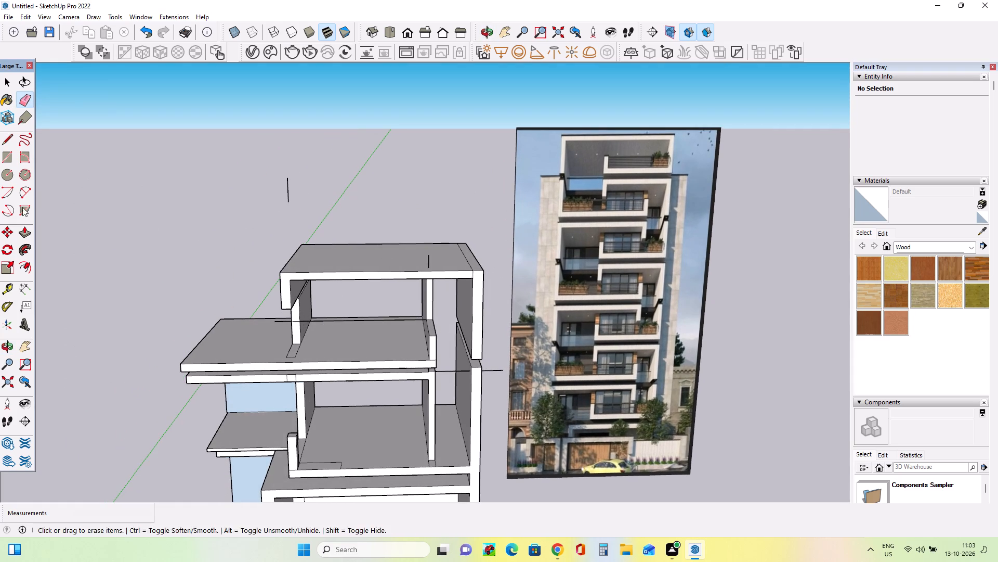
left_click(27, 236)
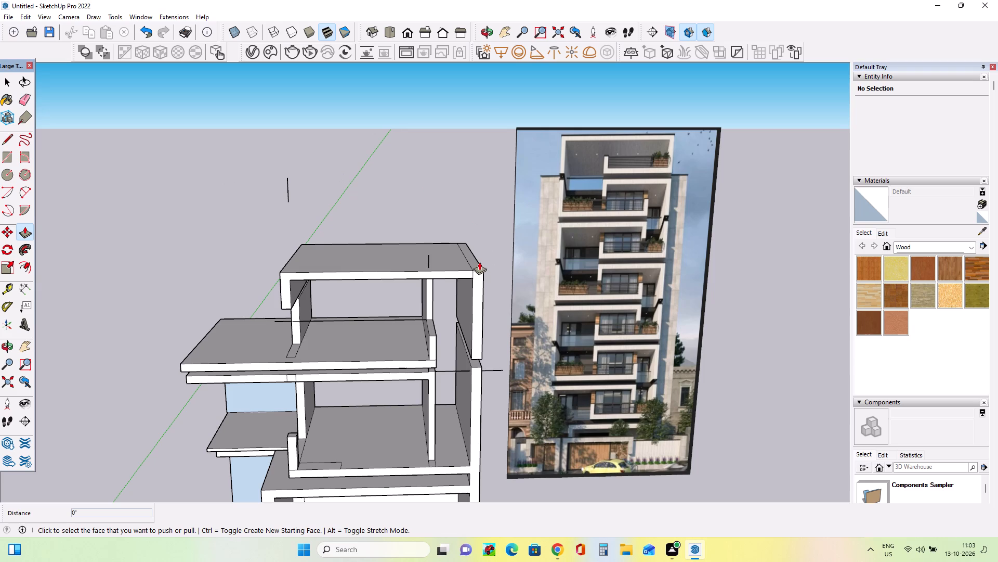
left_click(476, 267)
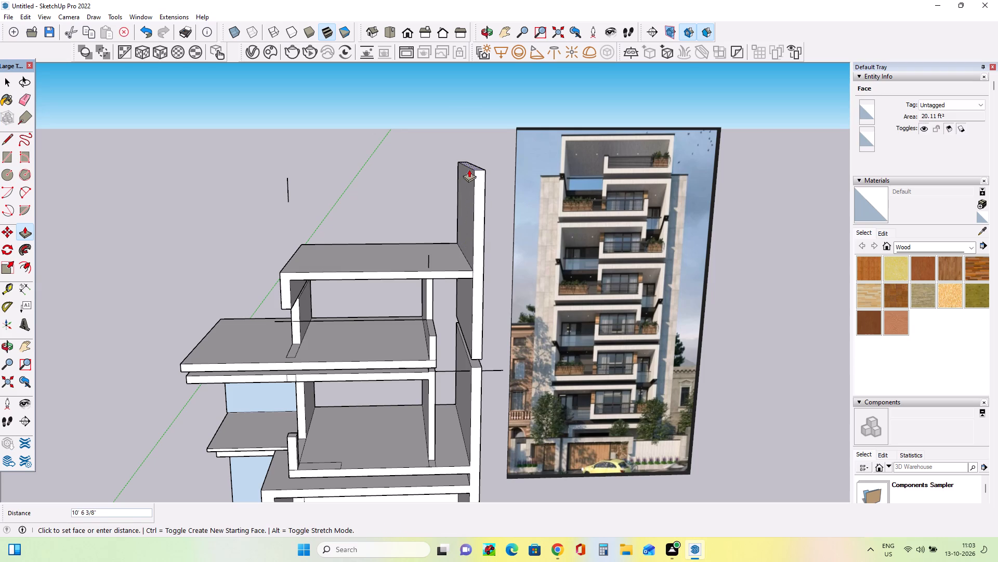
left_click(469, 169)
Erase the stray horizontal line running past the lower side wall beneath the top box's hanging wall.
middle_click_drag(500, 293, 501, 260)
middle_click_drag(440, 283, 449, 306)
left_click(20, 97)
scroll(293, 305, "up", 2)
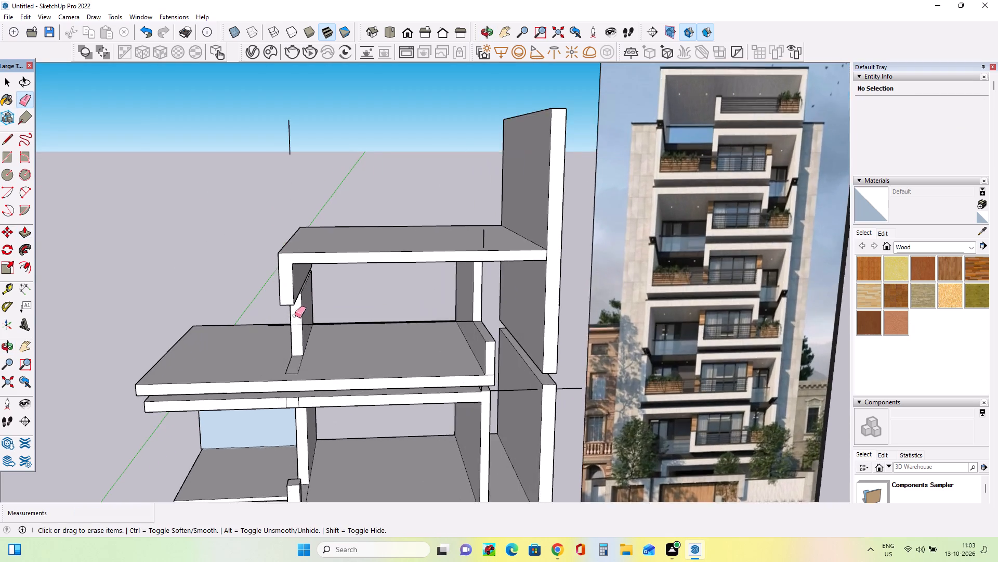
scroll(295, 315, "up", 5)
left_click(321, 325)
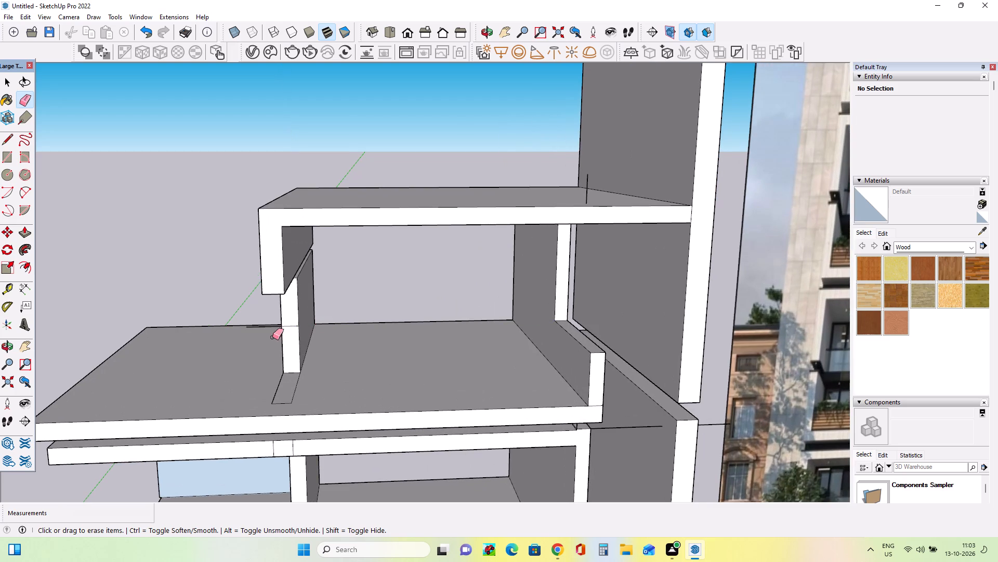
middle_click_drag(274, 338, 388, 336)
left_click(311, 340)
scroll(325, 350, "up", 3)
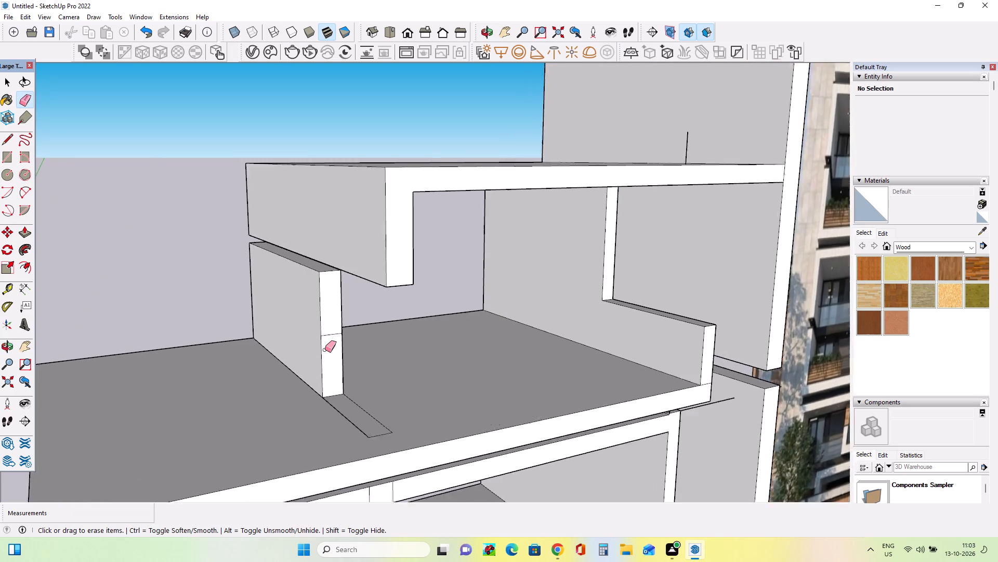
scroll(325, 350, "up", 1)
Examine the stacked box frames and the raised side wall against the upper floors in the reference image.
scroll(306, 342, "down", 10)
middle_click_drag(393, 340, 335, 328)
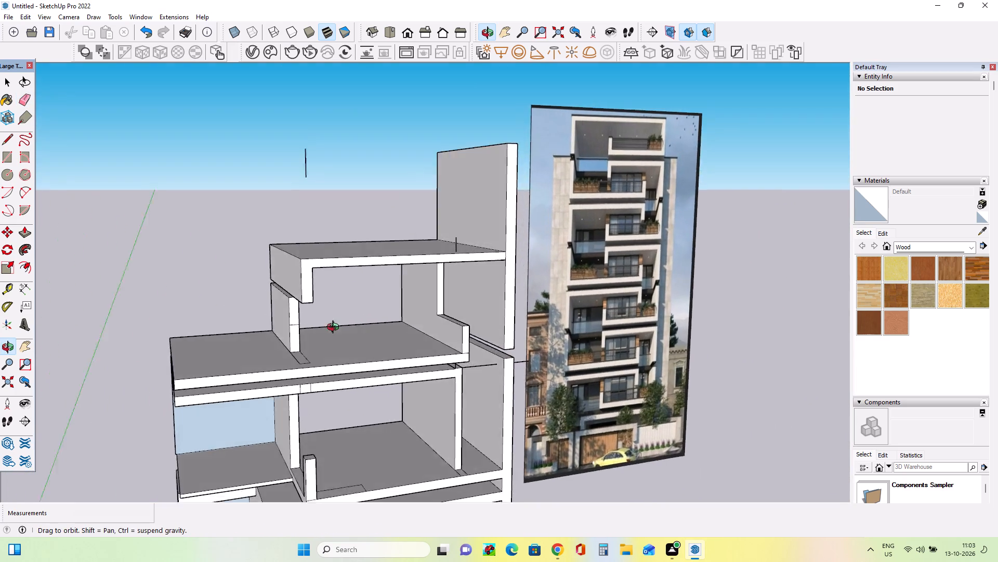
middle_click_drag(335, 328, 309, 339)
middle_click_drag(508, 329, 463, 327)
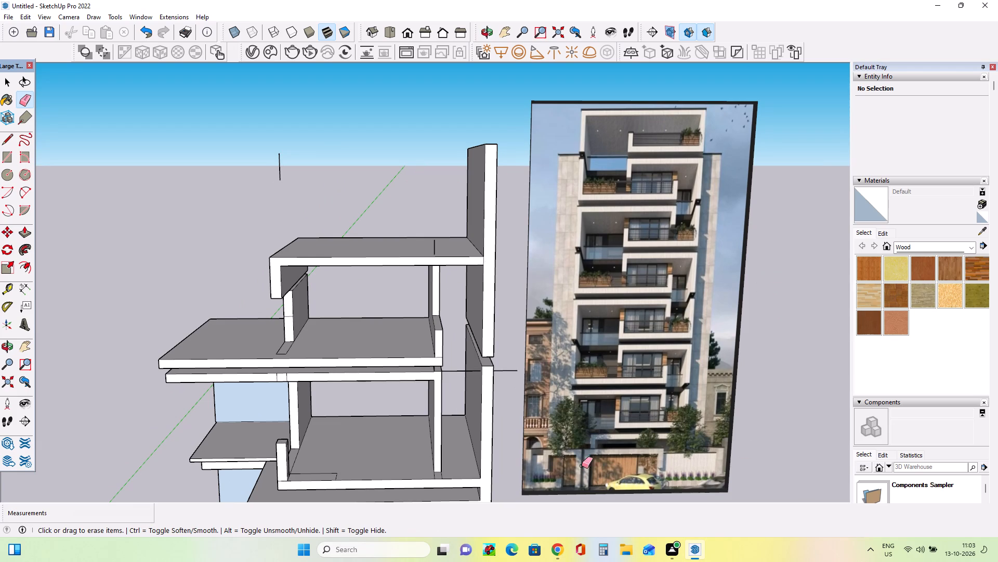
middle_click_drag(352, 333, 421, 357)
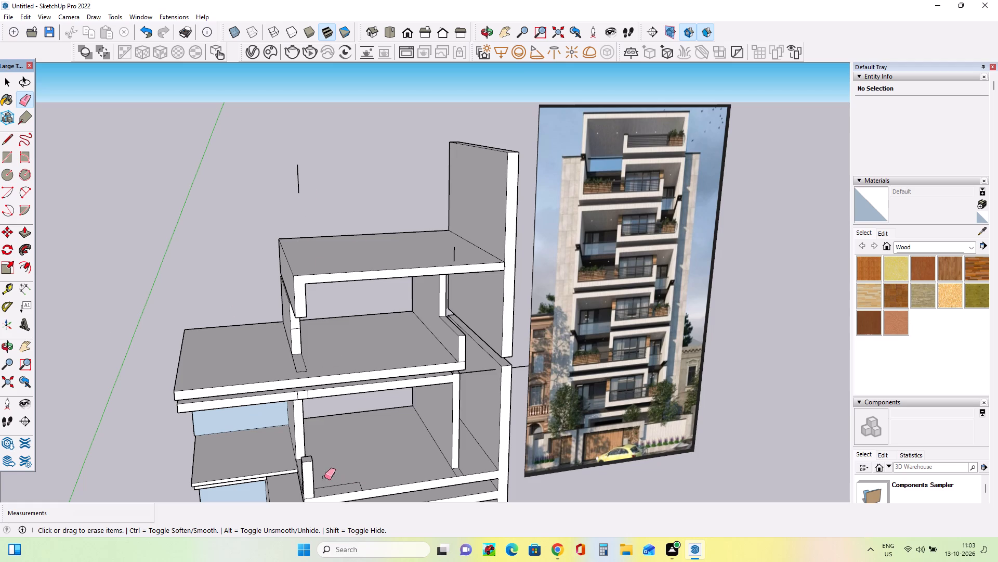
middle_click_drag(318, 456, 308, 438)
middle_click_drag(332, 398, 325, 417)
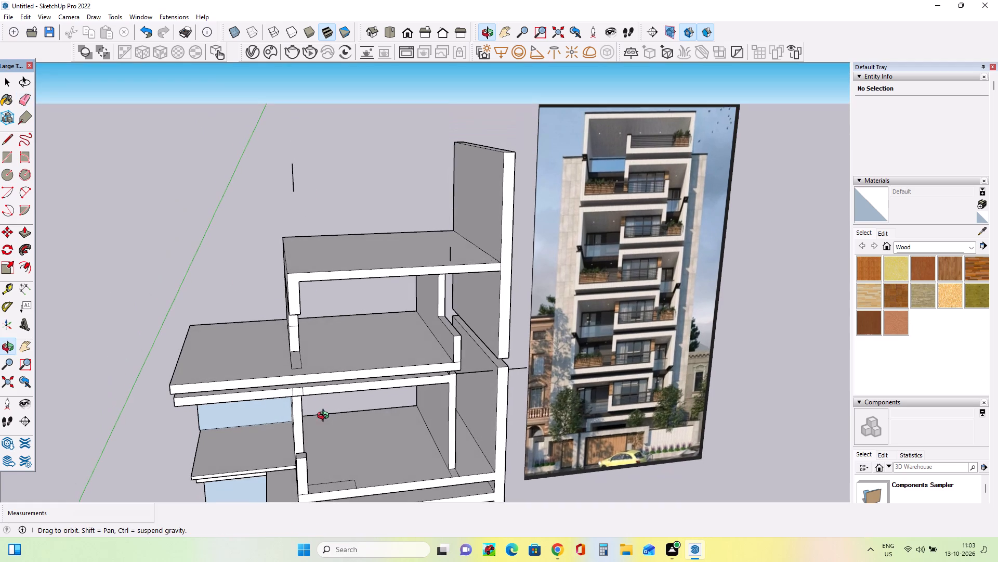
middle_click_drag(325, 417, 325, 417)
Draw a line from the lower end of the floating vertical edge down to the top box's hanging wall.
left_click(0, 139)
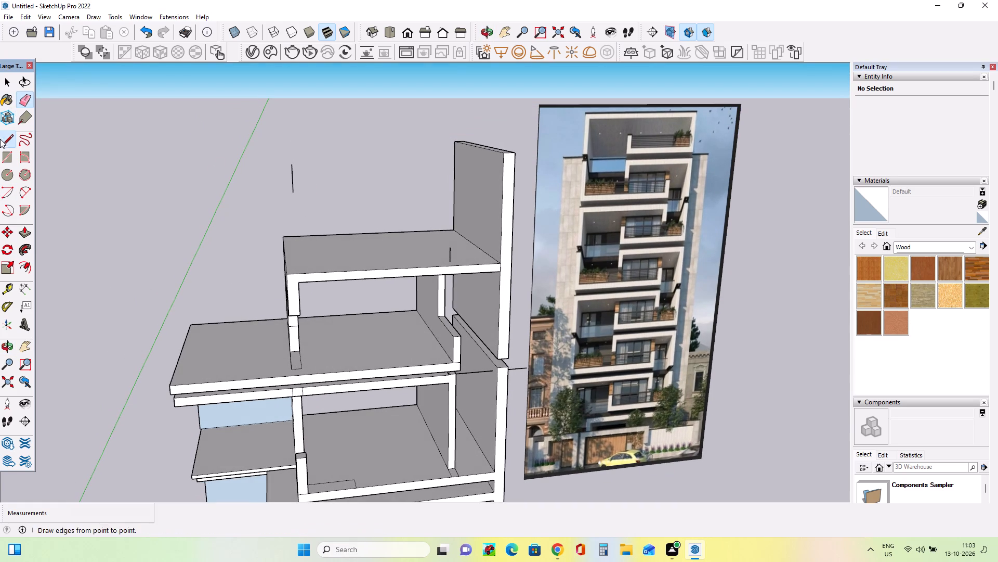
left_click(292, 194)
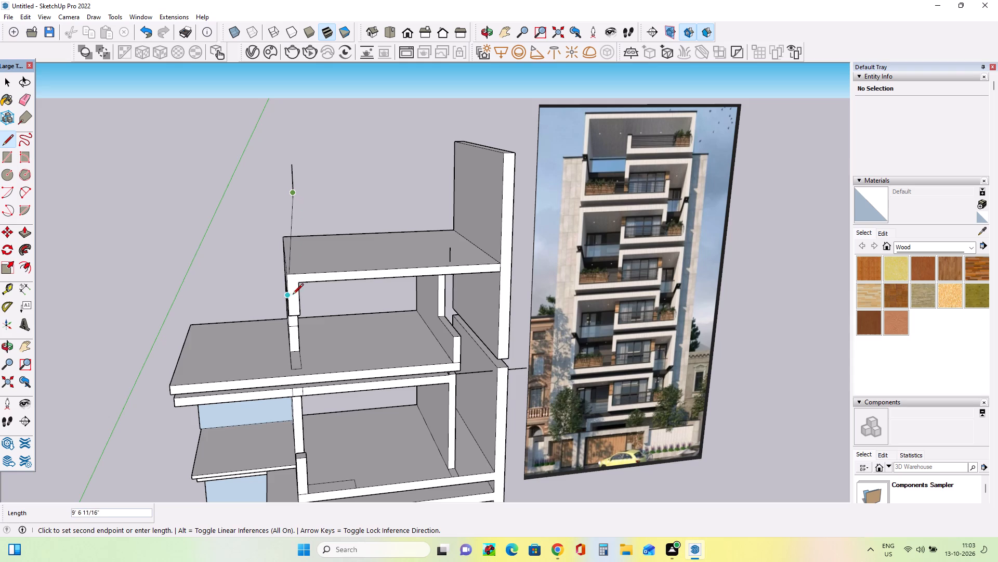
left_click(299, 293)
middle_click_drag(322, 330, 306, 373)
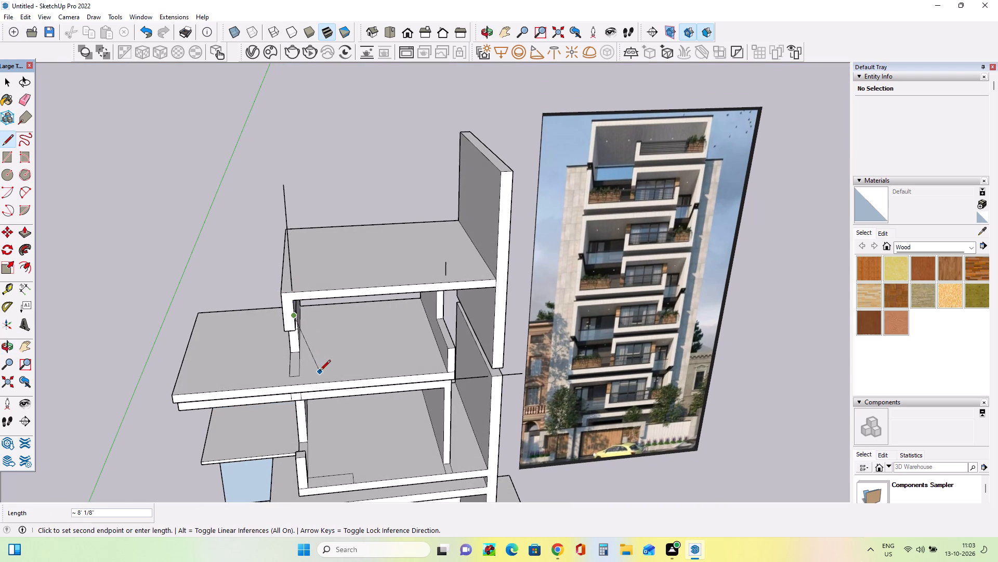
key("space")
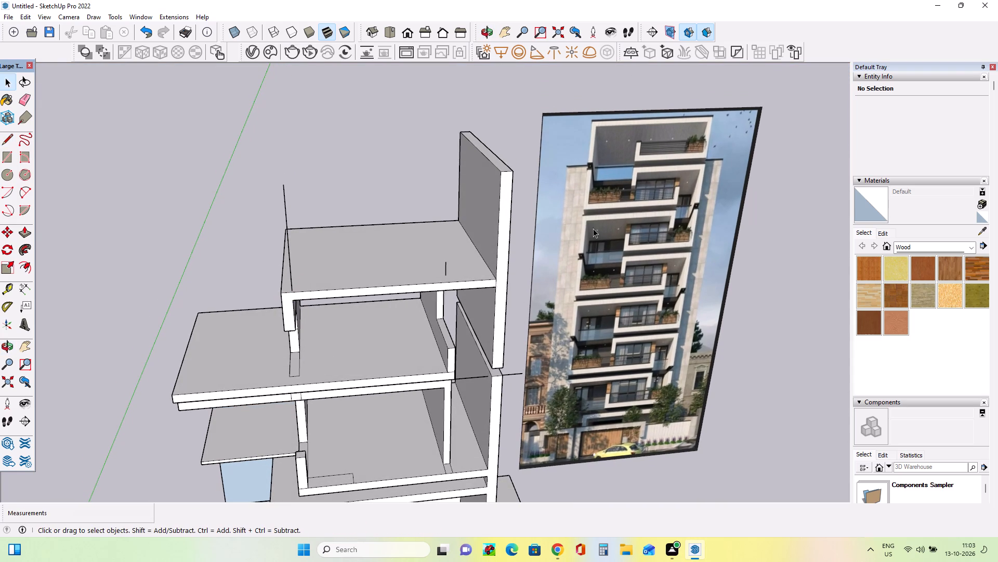
Examine the box frames and the raised side wall from above and from the front beside the reference image.
middle_click_drag(413, 284, 451, 301)
middle_click_drag(456, 268, 448, 267)
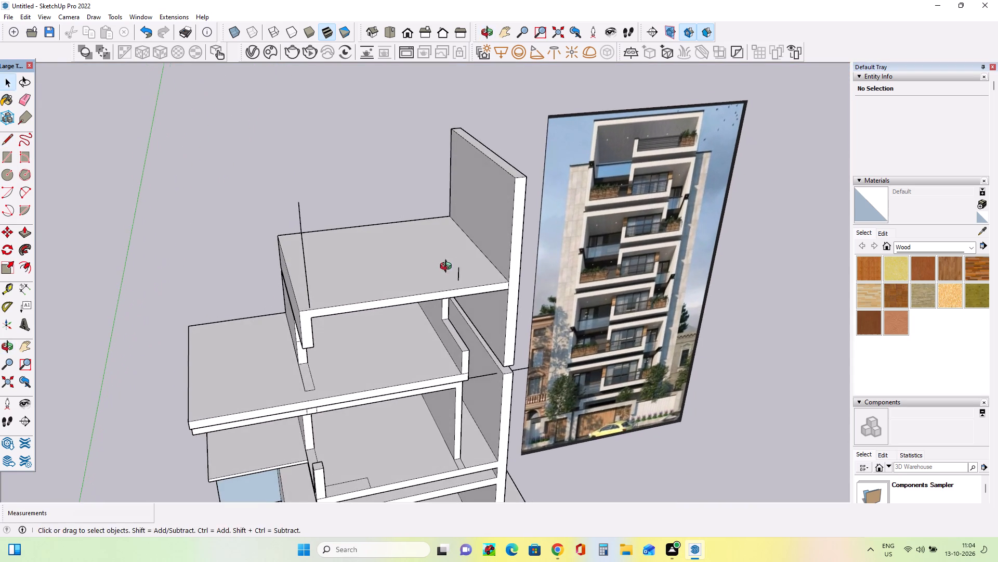
middle_click_drag(448, 267, 377, 256)
middle_click_drag(428, 283, 430, 247)
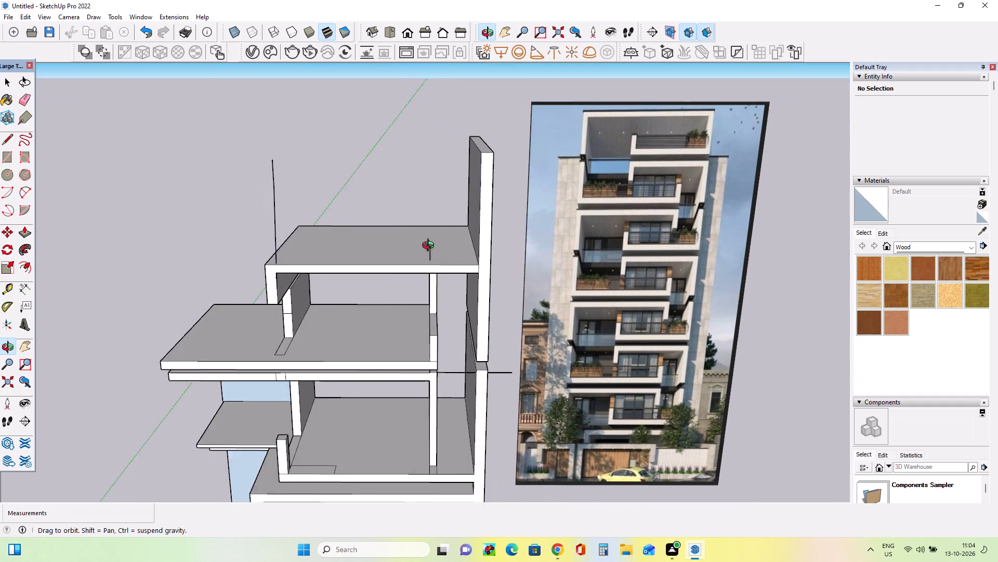
middle_click_drag(430, 247, 450, 254)
middle_click_drag(490, 239, 495, 246)
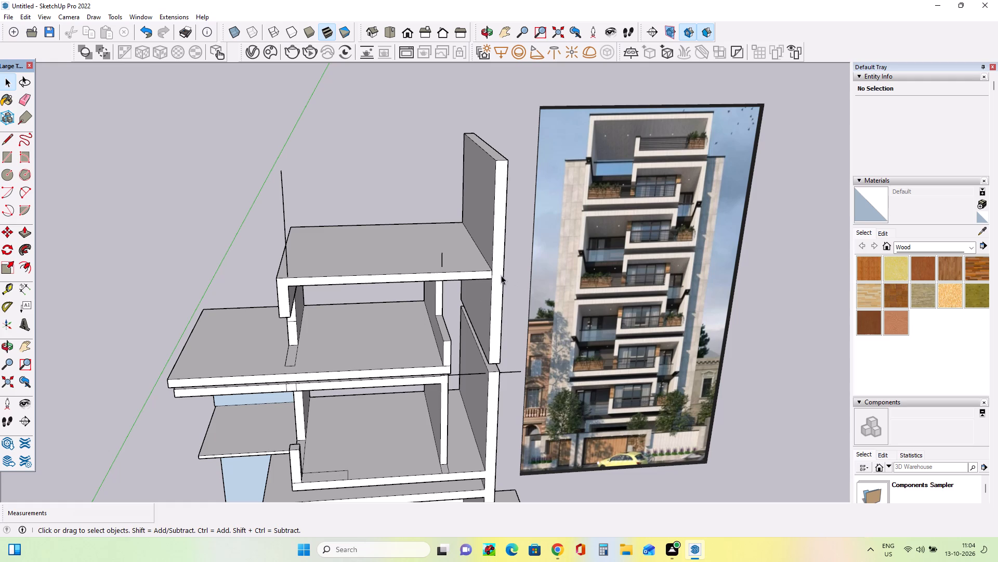
middle_click_drag(505, 393, 489, 297)
middle_click_drag(465, 400, 469, 381)
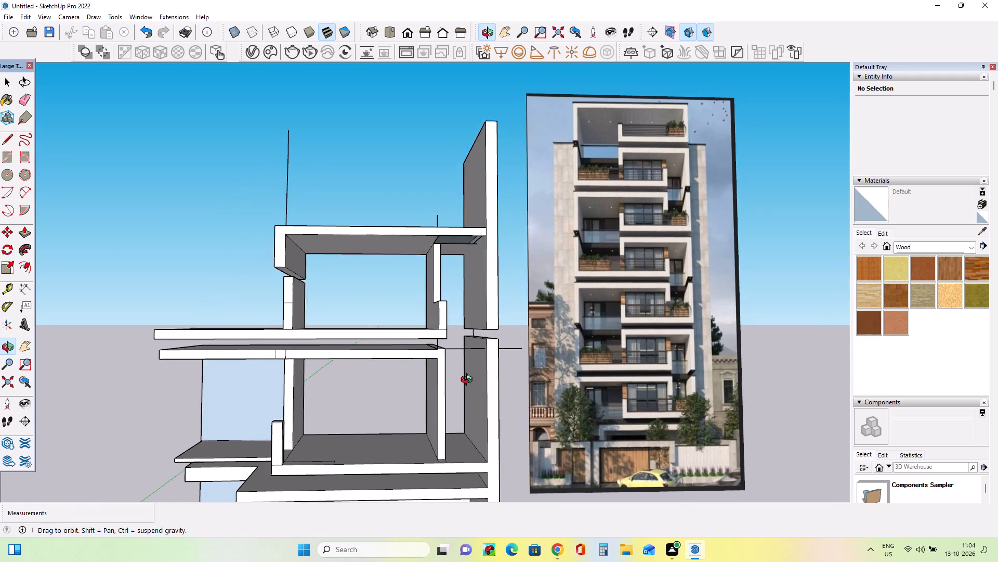
Close the opening in the top box's ceiling with a rectangle spanning from the hanging wall's upper corner to the side wall.
middle_click_drag(469, 381, 477, 400)
middle_click_drag(469, 338, 467, 224)
scroll(454, 236, "up", 6)
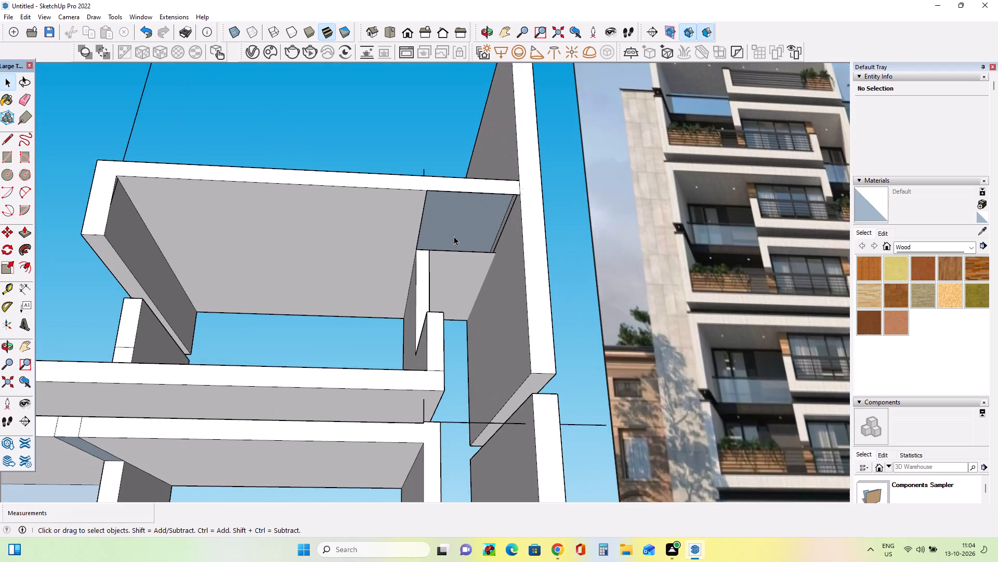
middle_click_drag(459, 266, 462, 240)
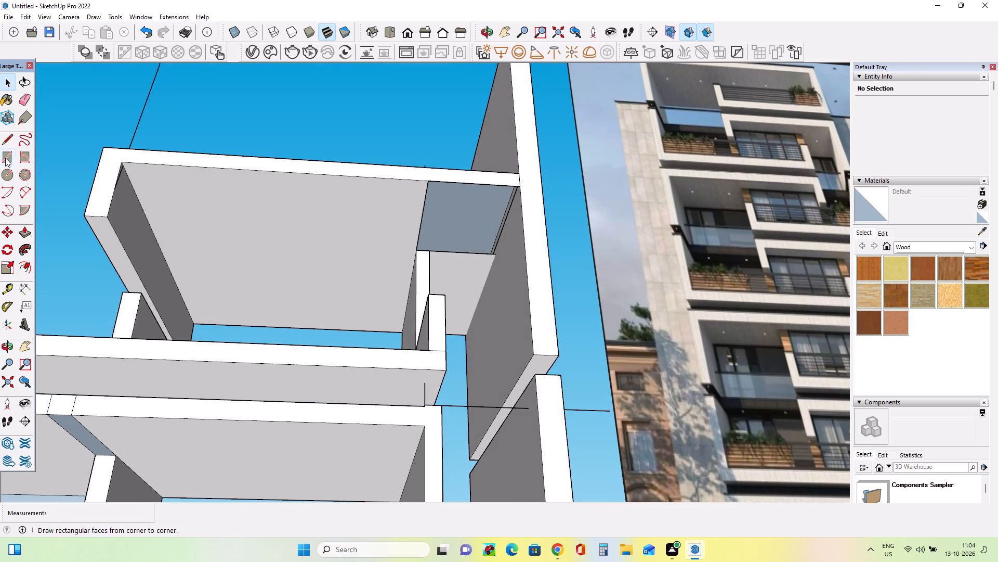
left_click(5, 158)
left_click(420, 248)
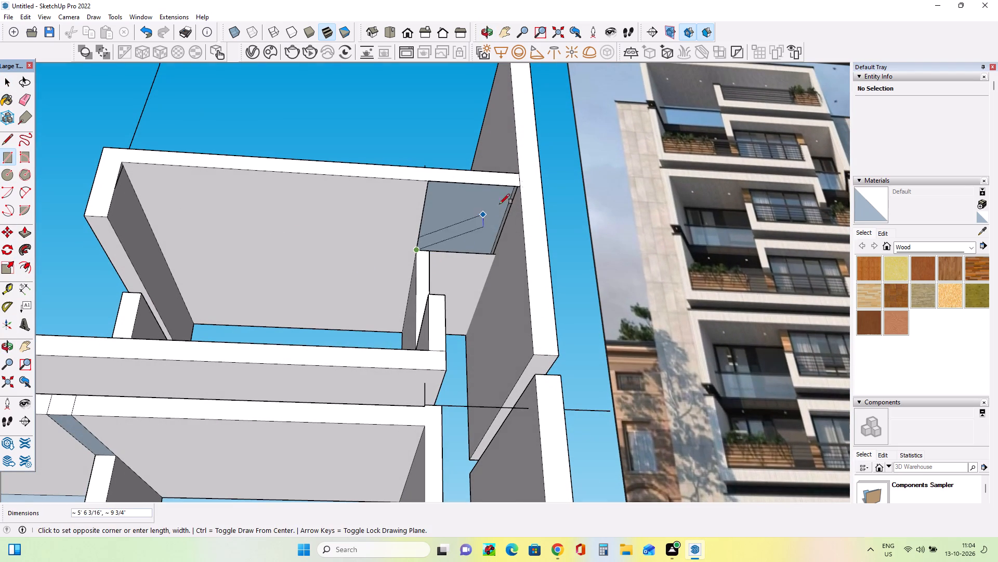
left_click(515, 187)
Erase the seam line between the hanging wall and the side wall on the top box's ceiling.
middle_click_drag(505, 327, 510, 421)
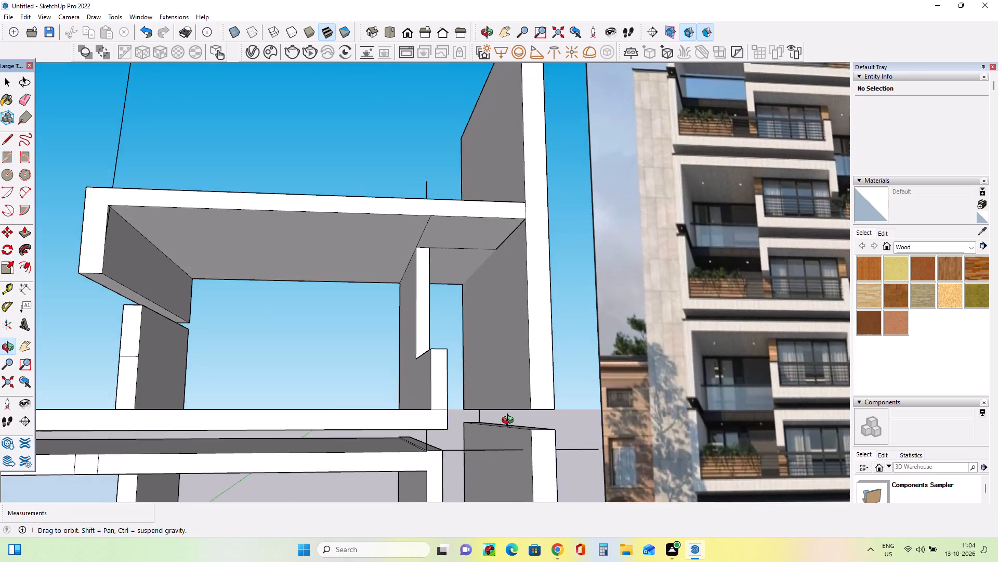
middle_click_drag(510, 421, 504, 420)
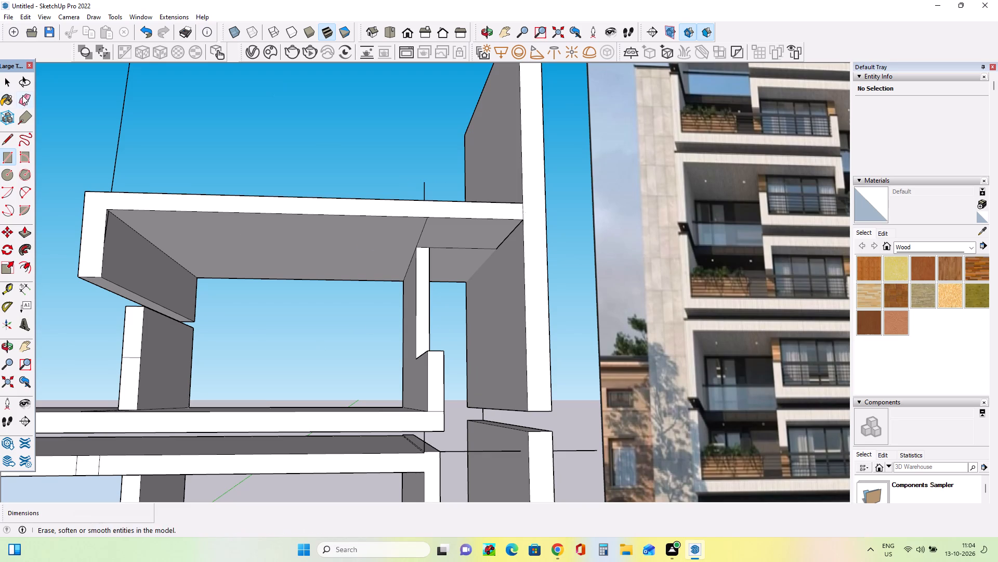
left_click(27, 96)
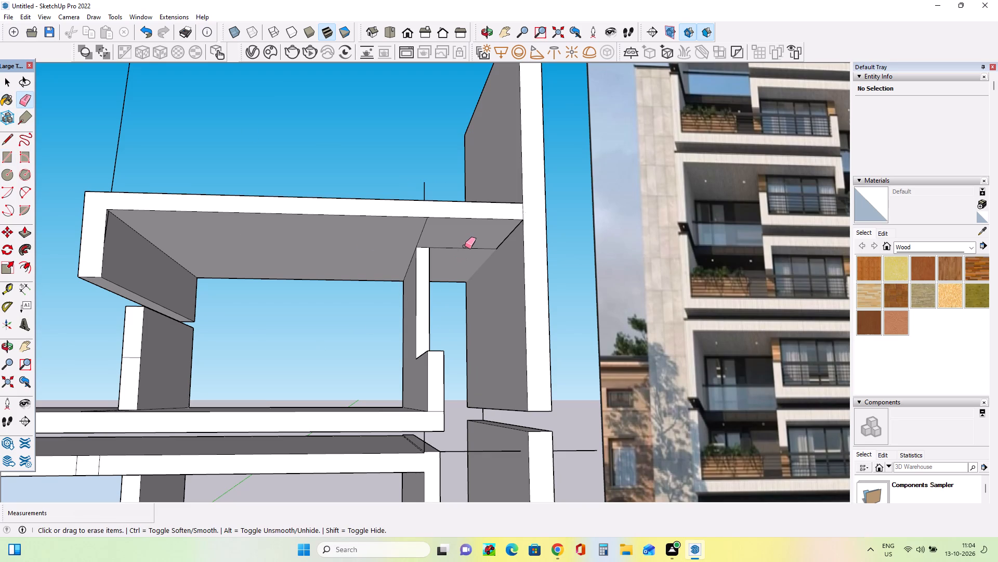
left_click(466, 249)
Examine the top box frame and raised side wall from below, front and above against the upper floors in the reference image.
scroll(408, 259, "down", 4)
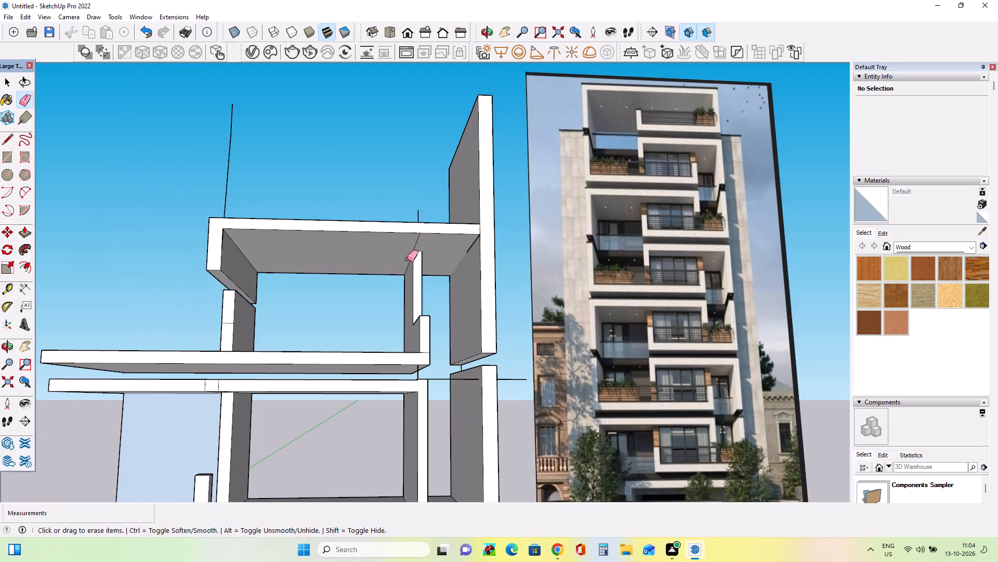
middle_click_drag(407, 259, 456, 269)
scroll(459, 393, "up", 3)
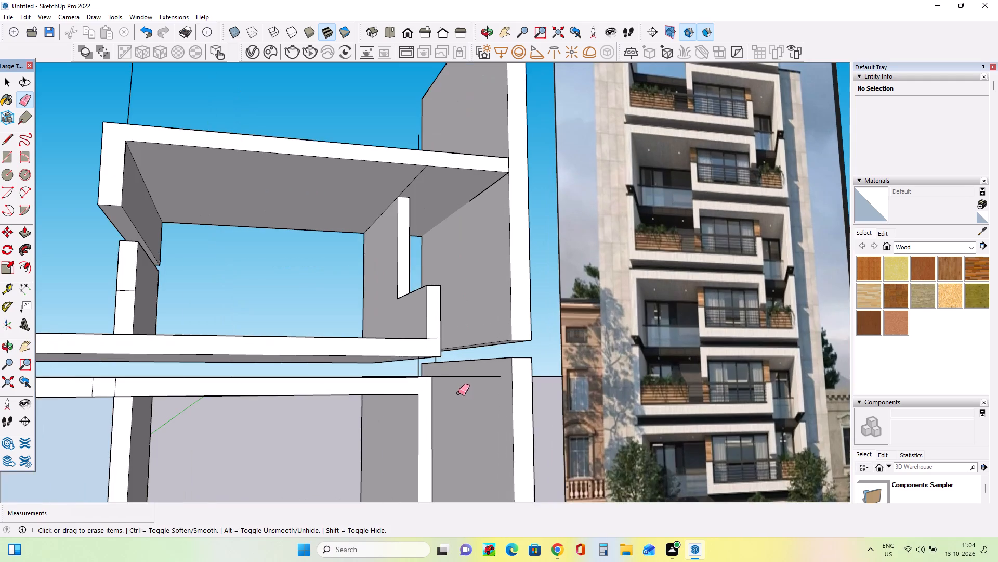
middle_click_drag(479, 378, 429, 455)
scroll(454, 342, "down", 3)
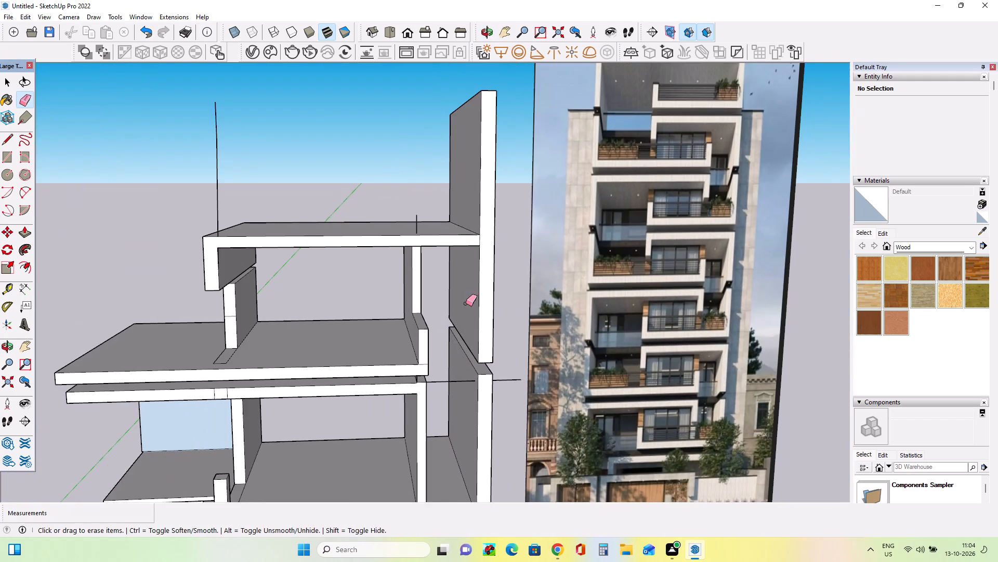
middle_click_drag(468, 311, 472, 381)
scroll(468, 313, "down", 1)
middle_click_drag(445, 318, 452, 279)
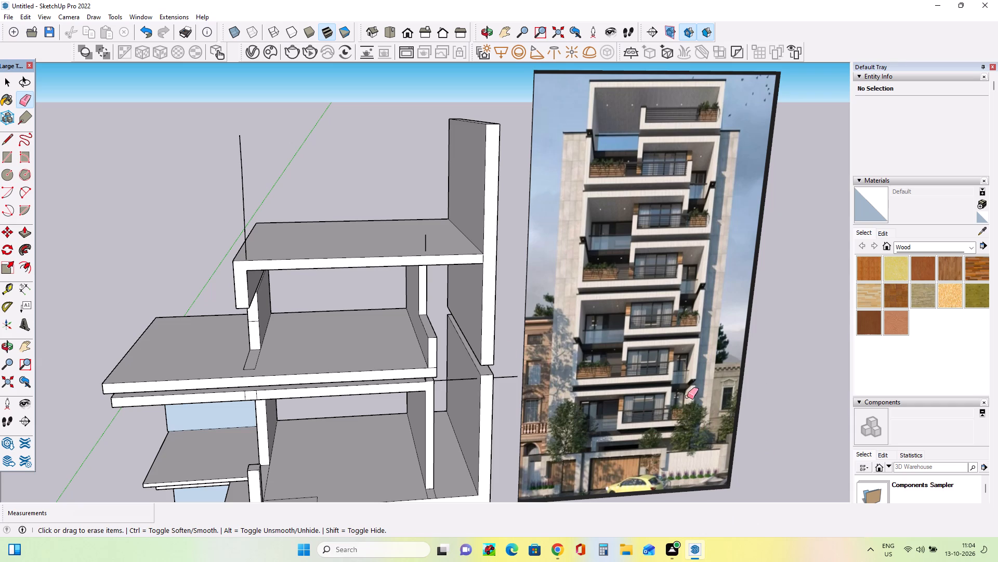
middle_click_drag(406, 448, 424, 341)
middle_click_drag(417, 431, 421, 411)
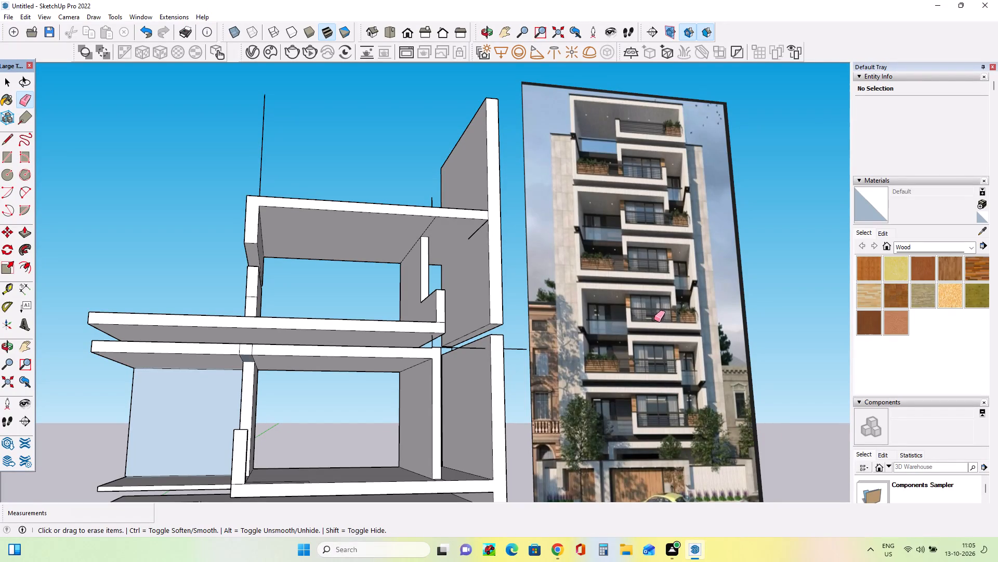
middle_click_drag(658, 328, 658, 448)
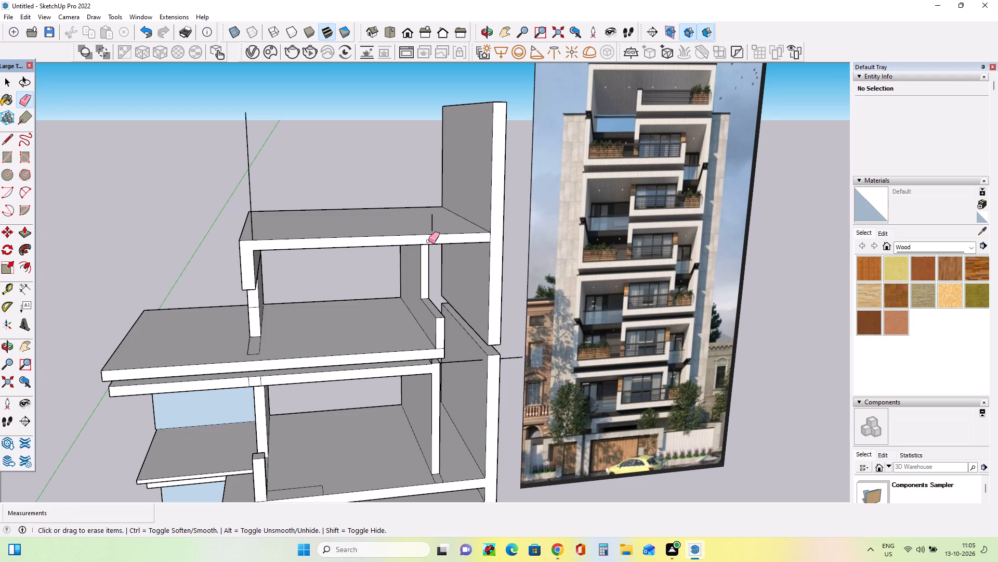
middle_click_drag(435, 234, 446, 288)
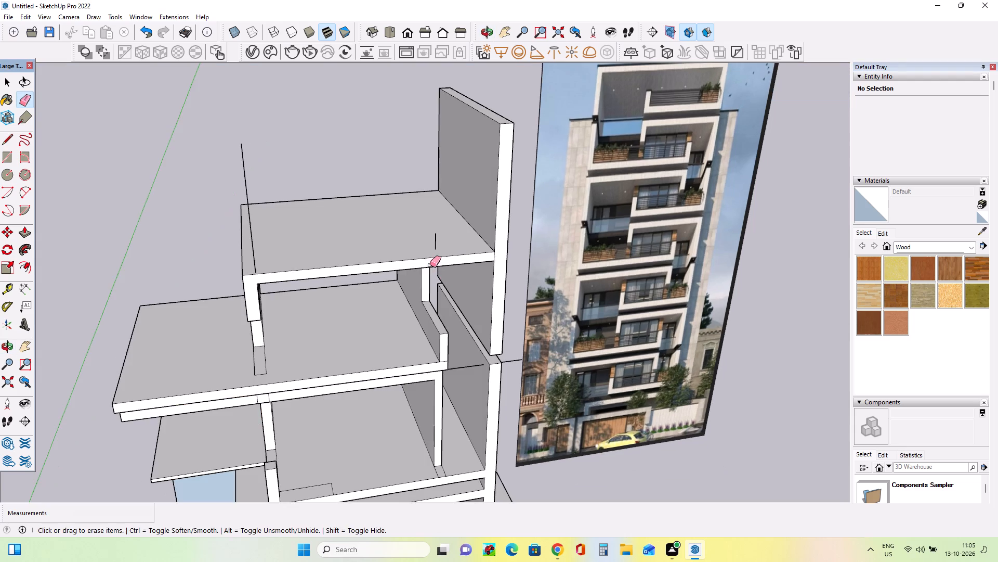
middle_click_drag(429, 264, 428, 211)
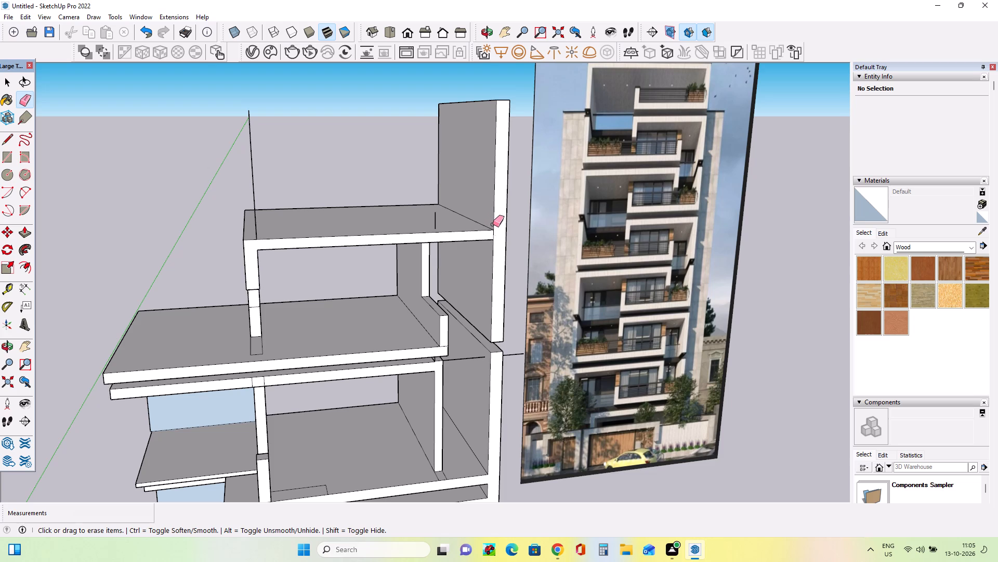
middle_click_drag(493, 223, 507, 266)
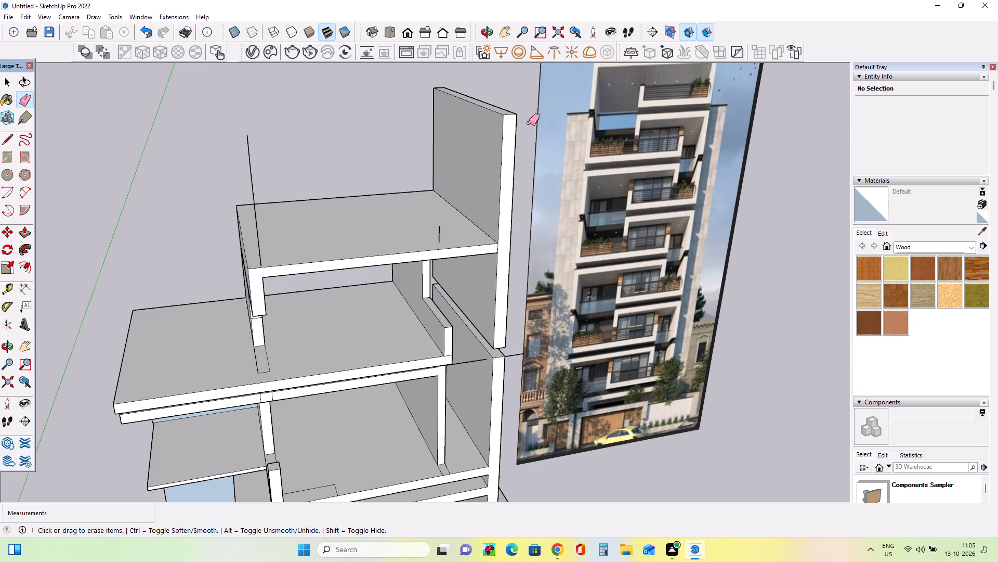
middle_click_drag(354, 230, 350, 196)
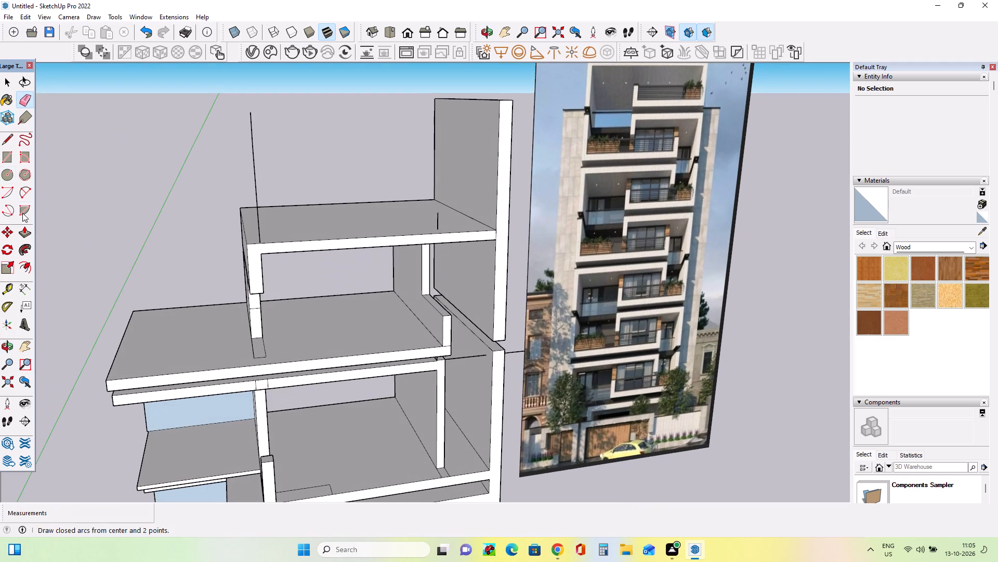
Draw a vertical guide line from the top box's hanging wall edge up past its top slab.
left_click(7, 136)
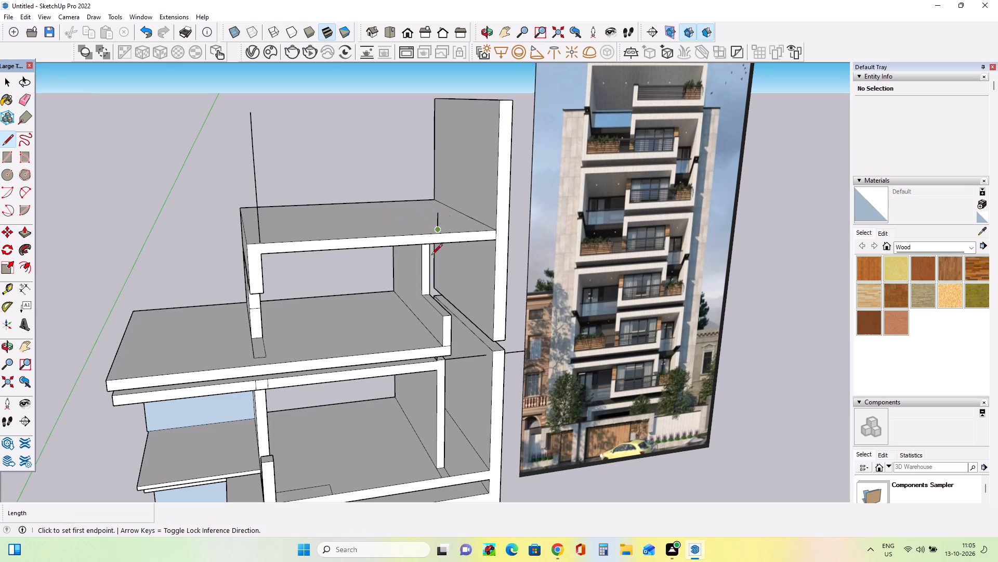
left_click(423, 274)
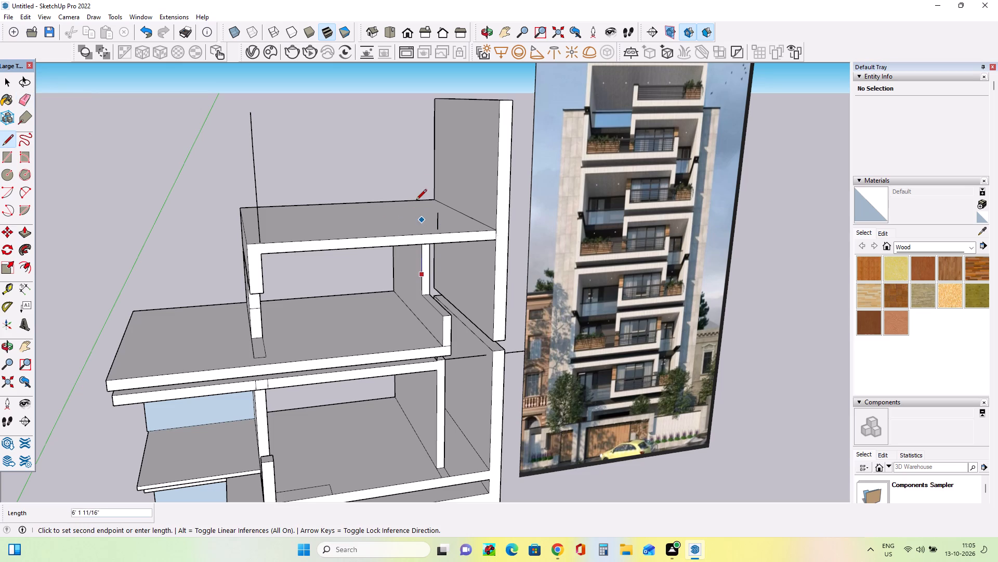
left_click(413, 147)
middle_click_drag(459, 265, 456, 288)
key("space")
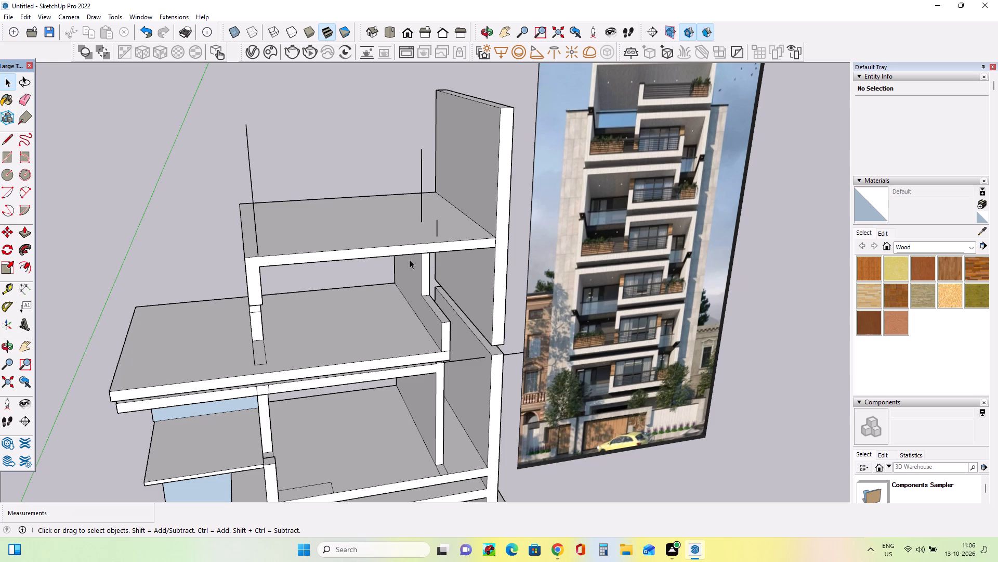
Draw a narrow rectangle about 18 ft long across the raised side wall's inner face, just above the top box's slab.
left_click(10, 157)
middle_click_drag(390, 314, 492, 325)
left_click(522, 220)
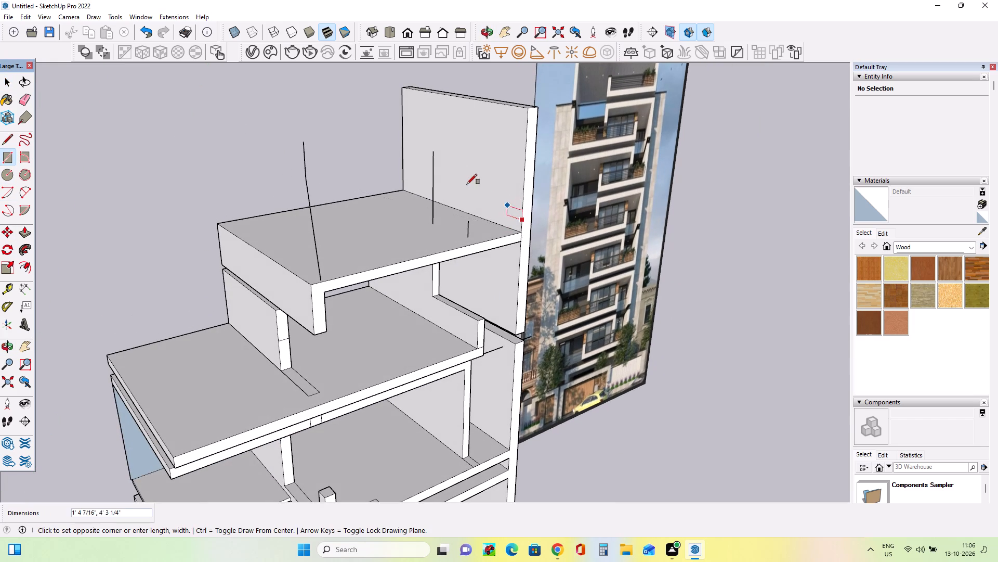
left_click(404, 169)
middle_click_drag(519, 280, 452, 277)
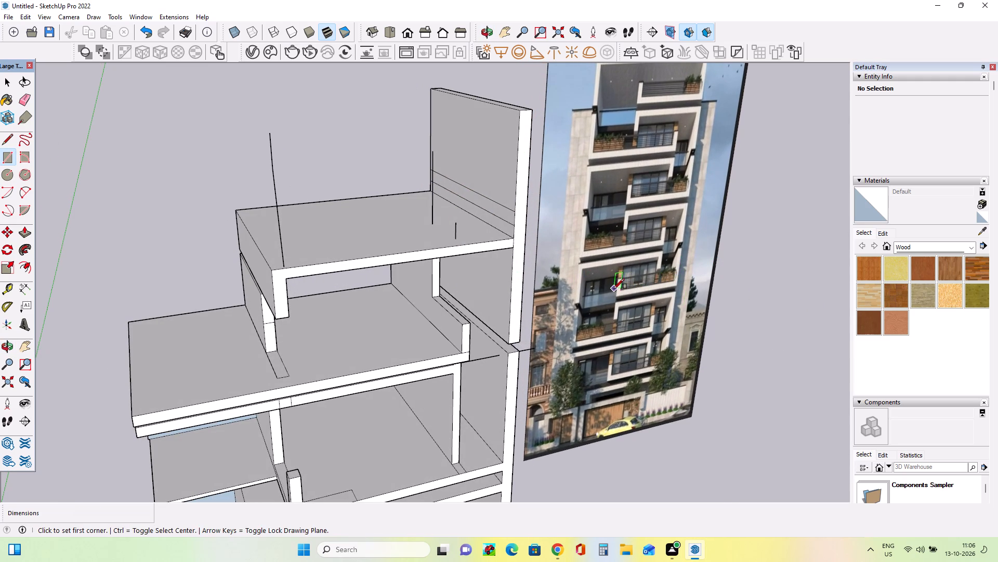
Push/Pull the narrow rectangle about 20' 2 9/16" out over the top box, flush with its outer side, to form a new slab.
left_click(21, 232)
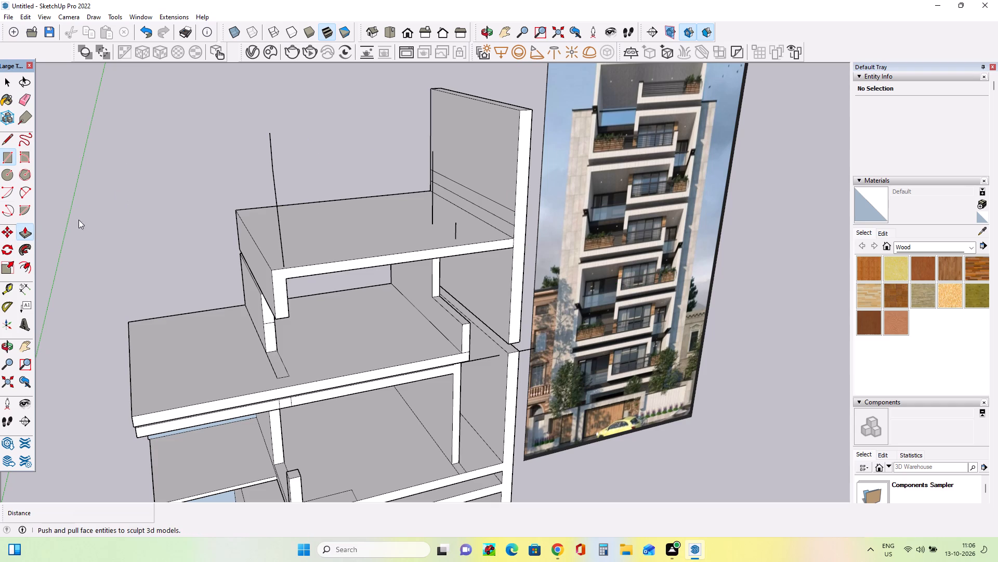
left_click(502, 212)
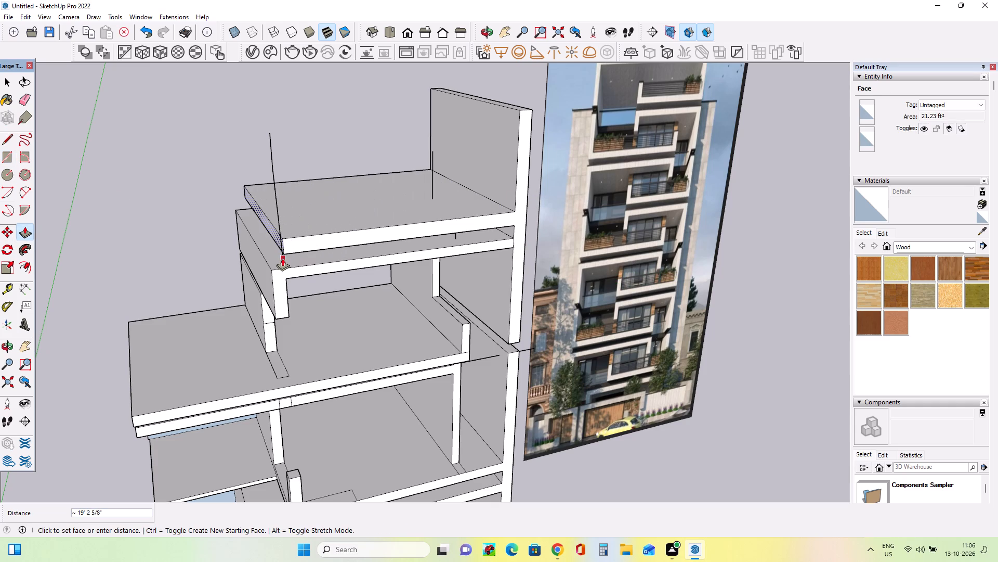
left_click(269, 281)
middle_click_drag(330, 260, 336, 211)
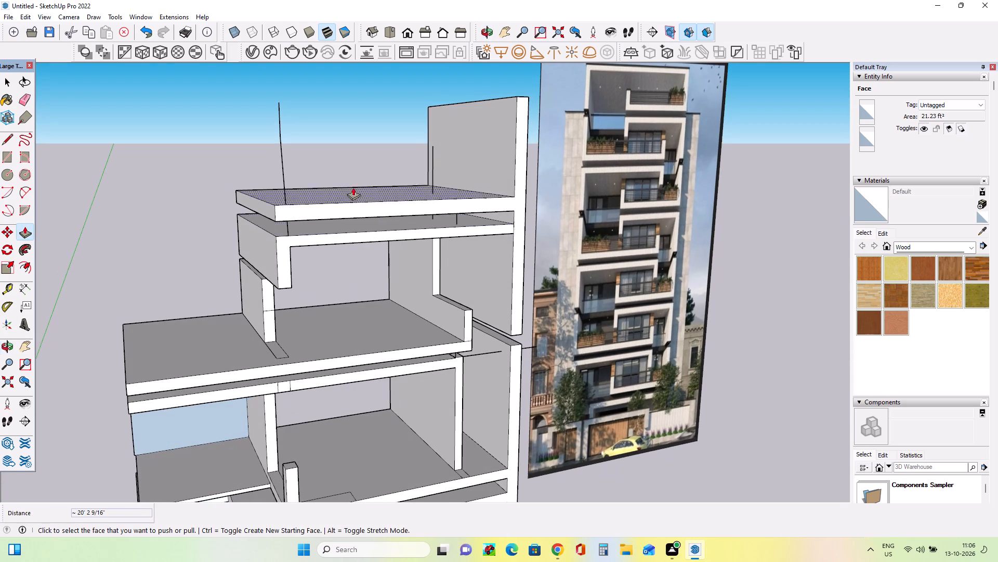
Push the new slab's top face down about 5 7/16" to thin it.
middle_click_drag(359, 185, 370, 244)
left_click(363, 210)
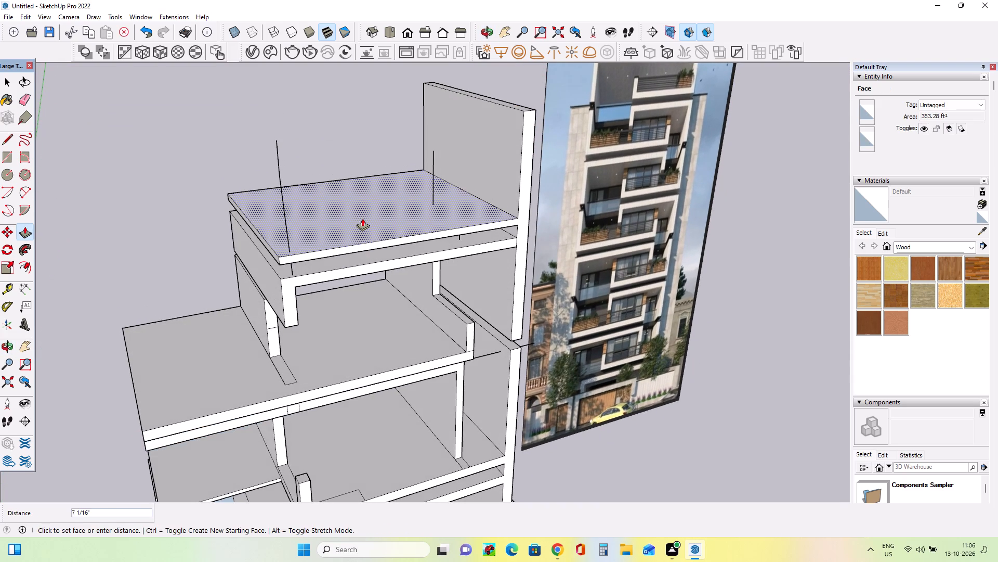
left_click(362, 215)
Draw two lines across the side wall's front edge, level with the new slab's underside and the lower slab's top.
middle_click_drag(507, 244, 403, 244)
middle_click_drag(543, 293, 557, 215)
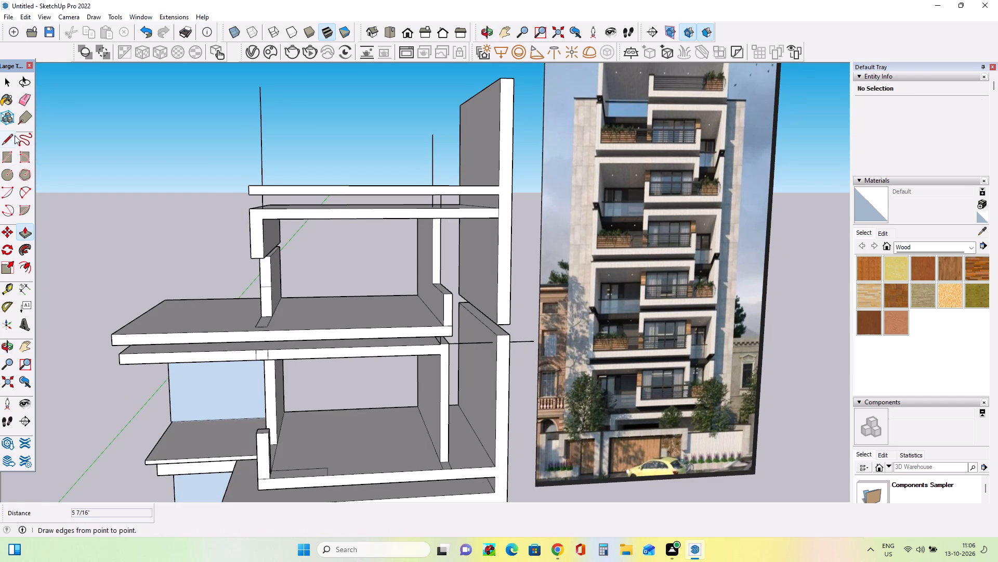
left_click(10, 136)
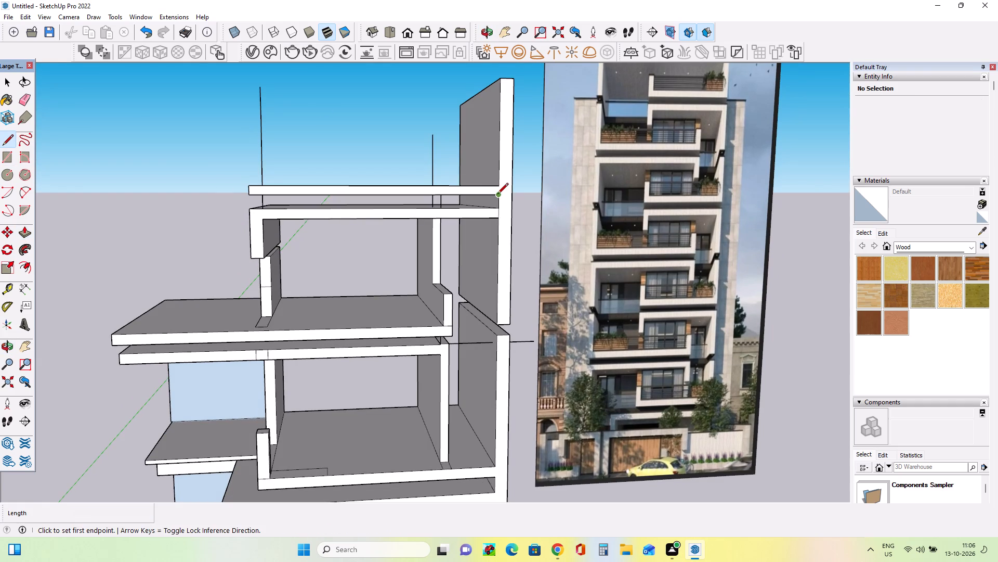
left_click(497, 195)
left_click(514, 194)
left_click(498, 210)
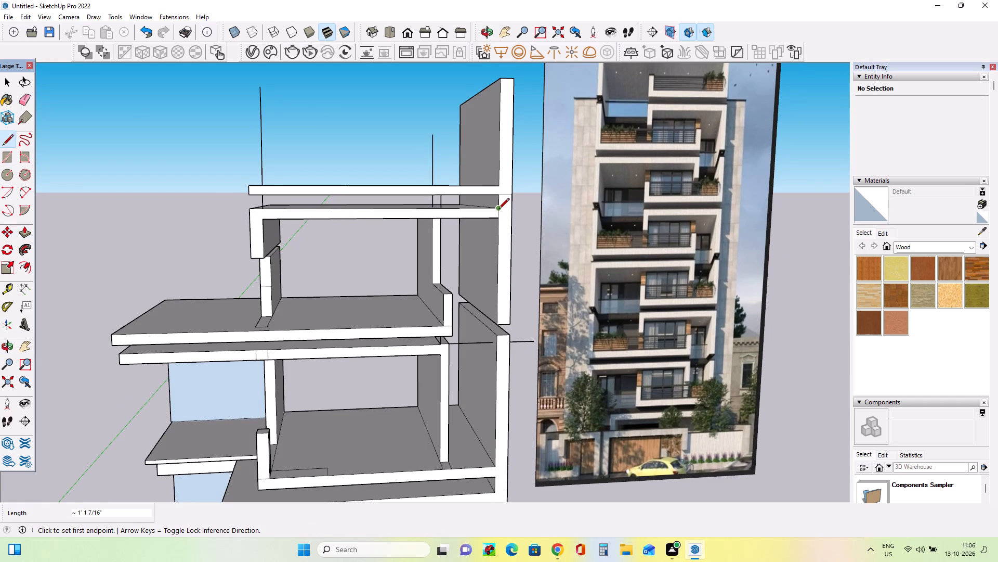
left_click(509, 209)
Push the side wall's strip between the two slabs back about 3' 11 3/8", plus about 14' 5/16" more, to the rear edge.
middle_click_drag(529, 237, 533, 264)
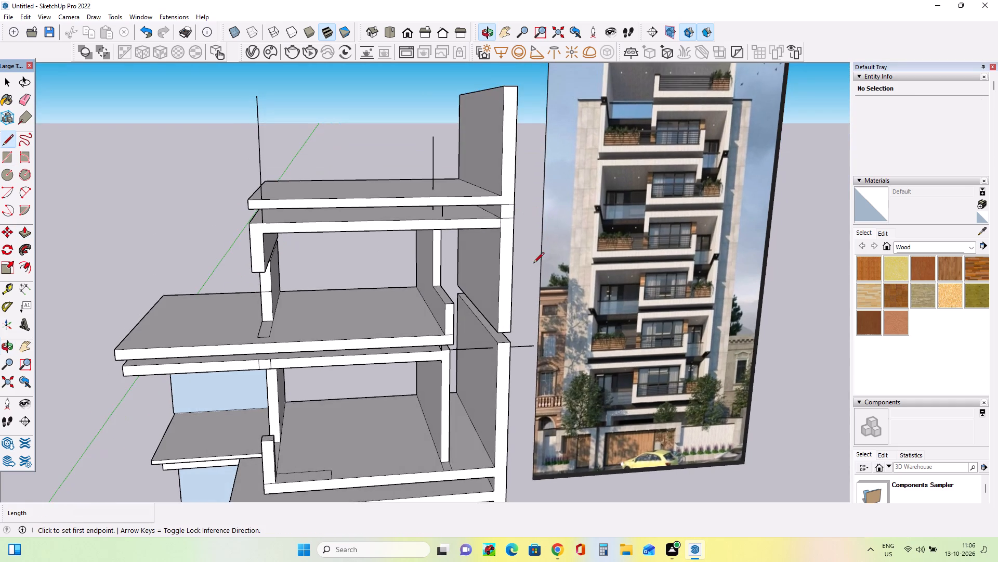
scroll(516, 245, "up", 2)
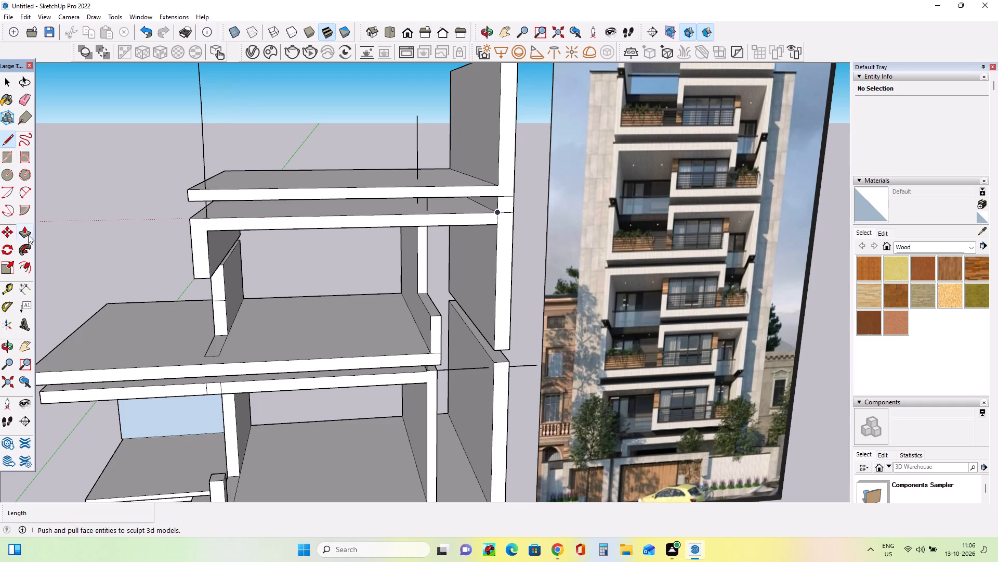
left_click(28, 235)
left_click(511, 202)
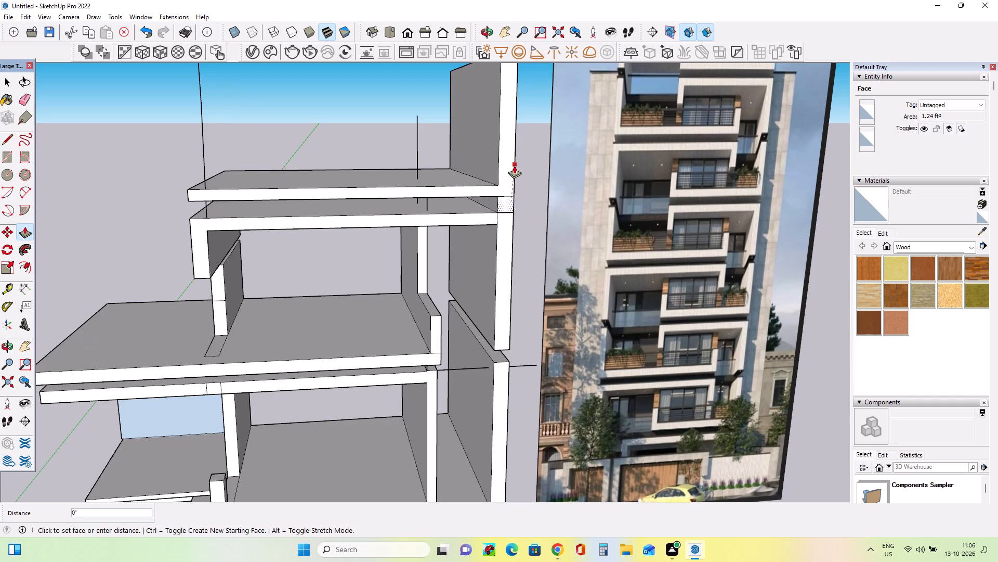
middle_click_drag(520, 206, 351, 214)
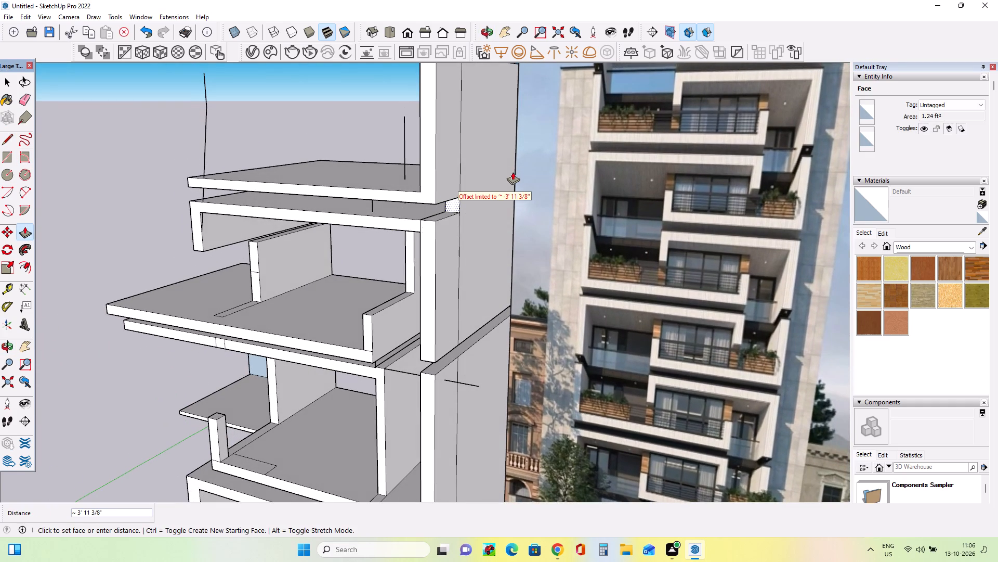
left_click(513, 172)
left_click(454, 203)
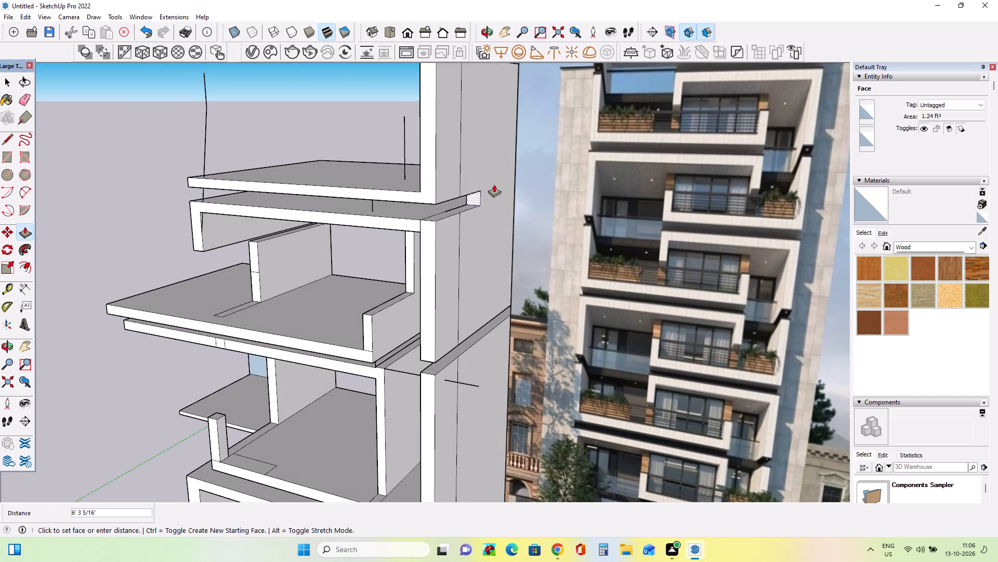
left_click(530, 177)
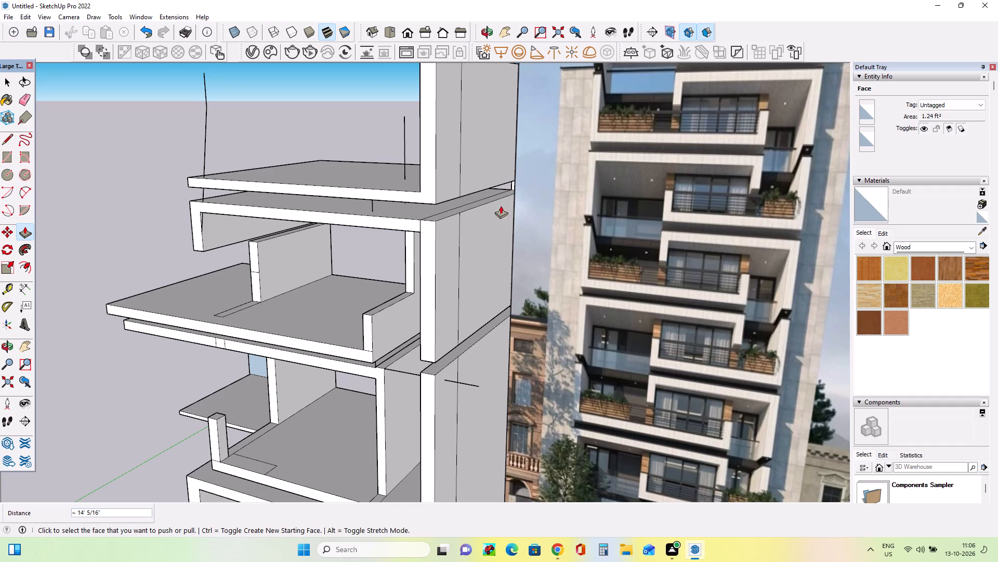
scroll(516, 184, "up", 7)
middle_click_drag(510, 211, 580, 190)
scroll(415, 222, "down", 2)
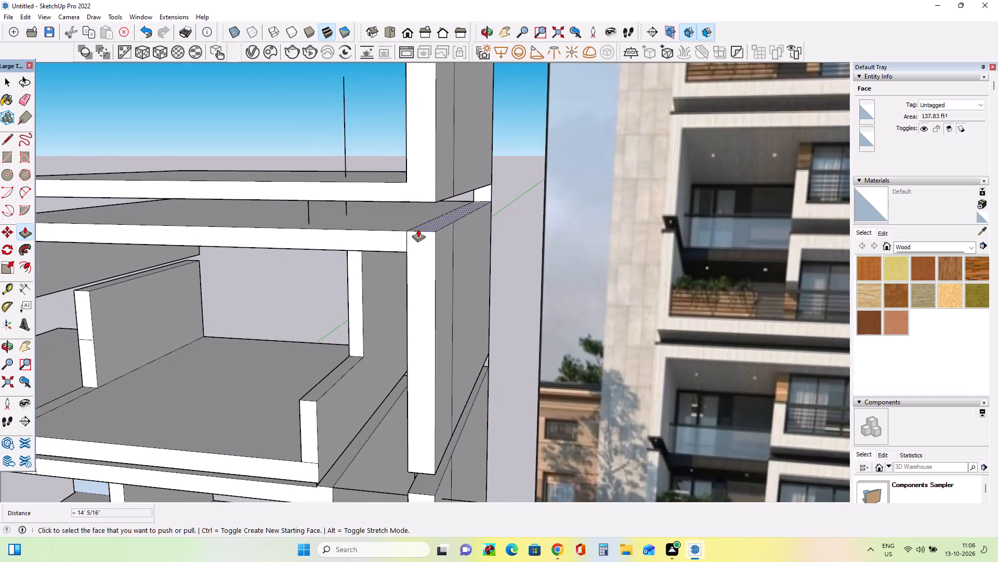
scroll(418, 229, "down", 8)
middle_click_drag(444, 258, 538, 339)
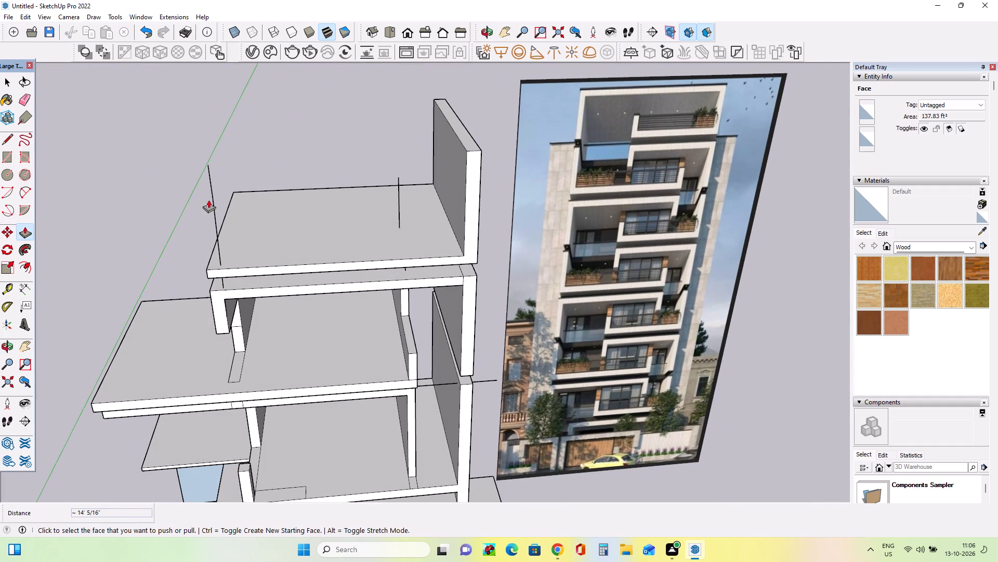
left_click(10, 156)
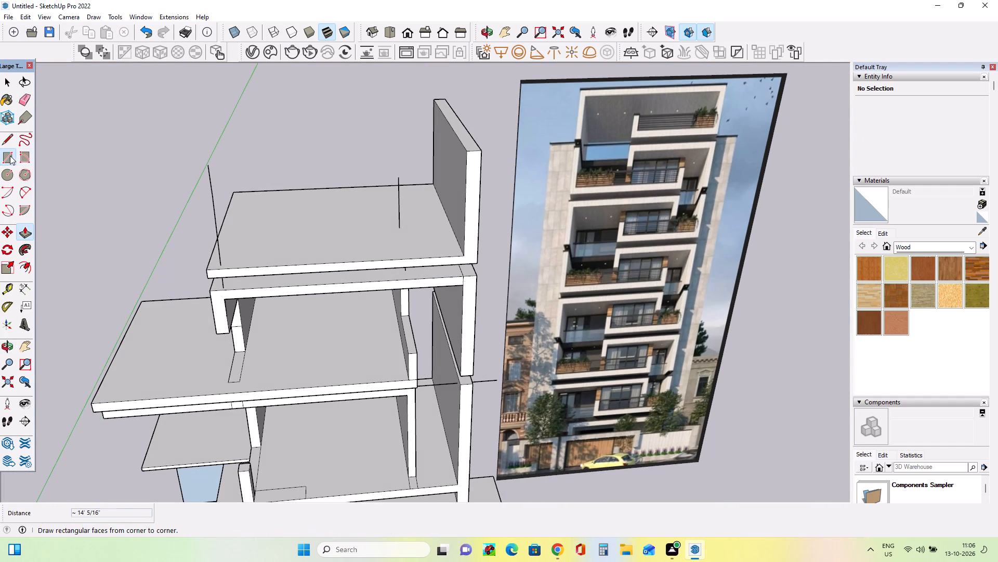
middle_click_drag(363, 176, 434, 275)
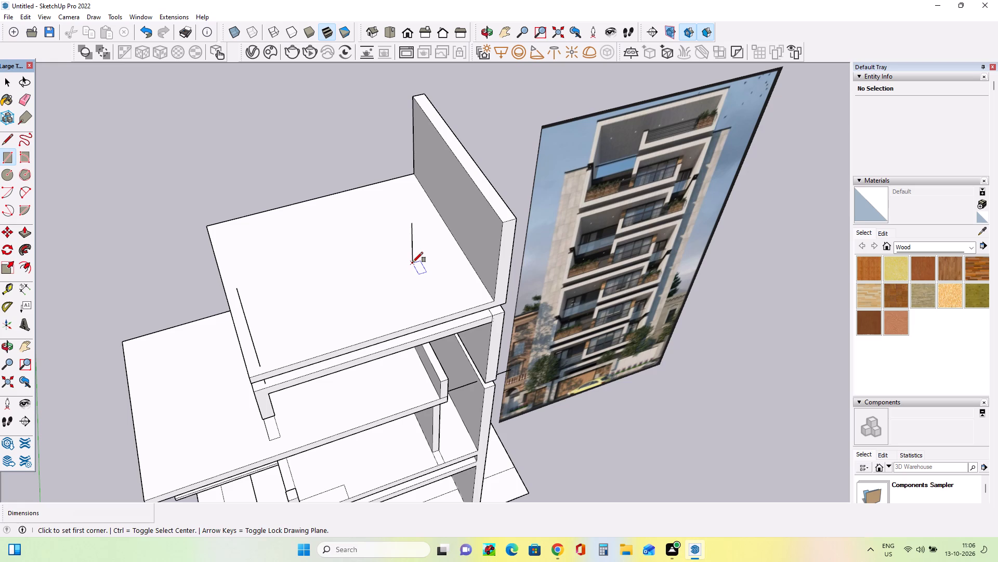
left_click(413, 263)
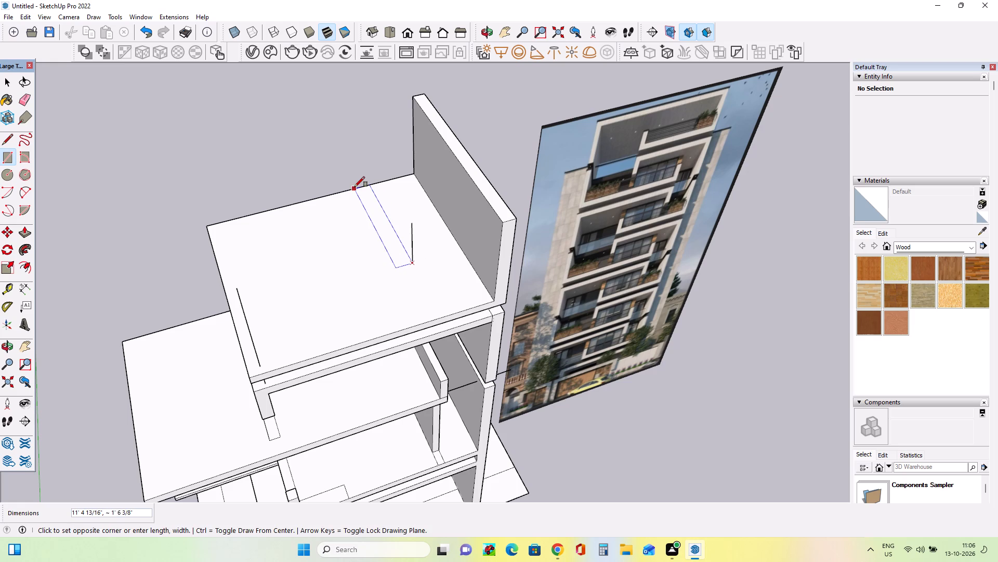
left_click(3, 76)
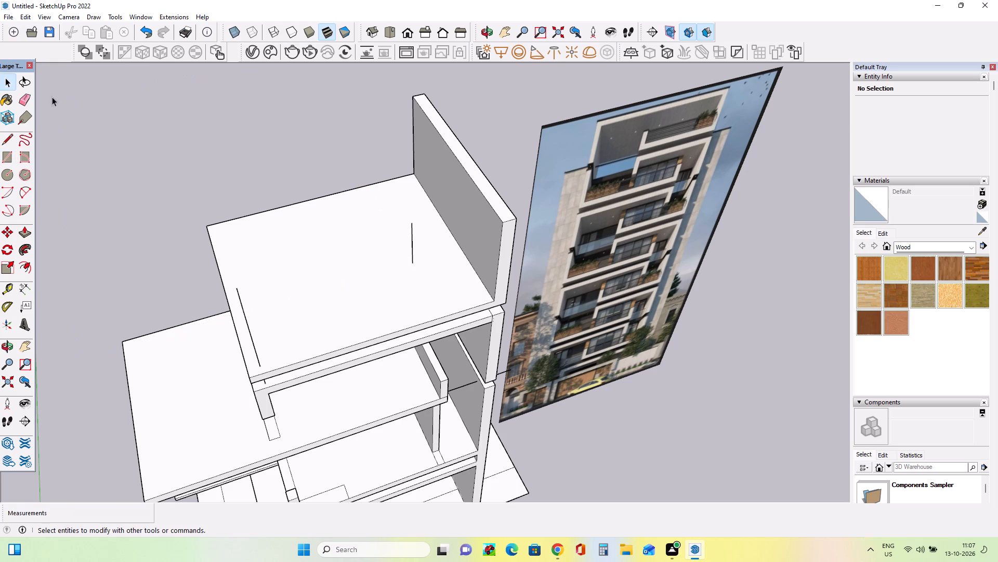
Draw a second vertical guide line from the upper corner of the top box's inner wall up through the new slab, beside the existing line.
middle_click_drag(333, 274, 319, 147)
scroll(413, 263, "up", 2)
middle_click_drag(429, 272, 401, 233)
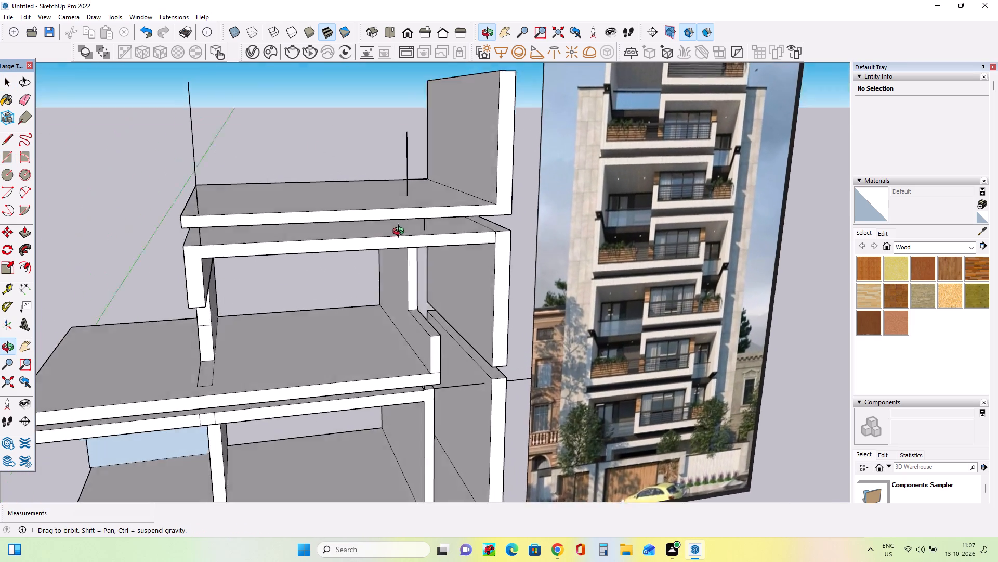
middle_click_drag(401, 233, 380, 224)
scroll(427, 261, "up", 4)
middle_click_drag(423, 259, 390, 256)
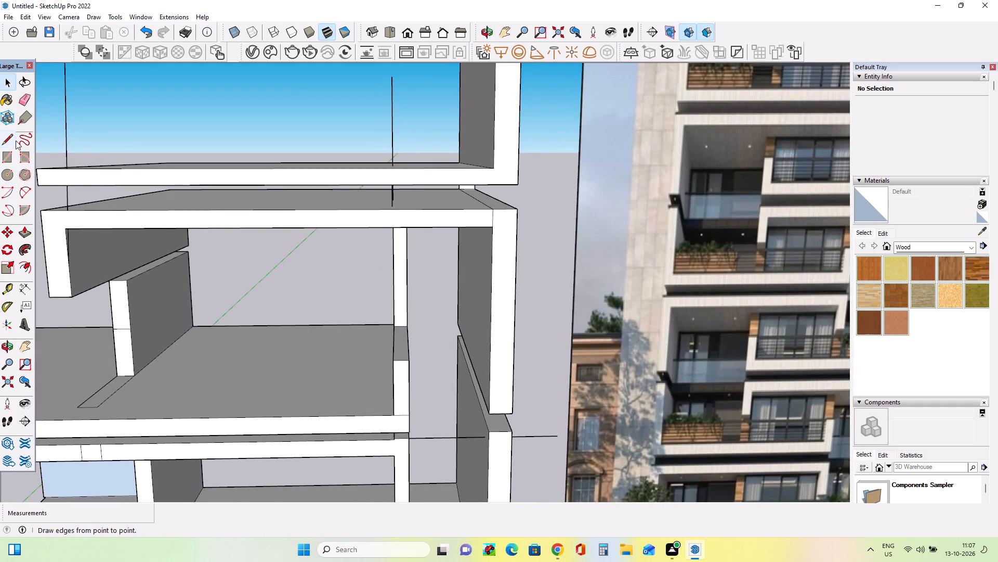
left_click(10, 134)
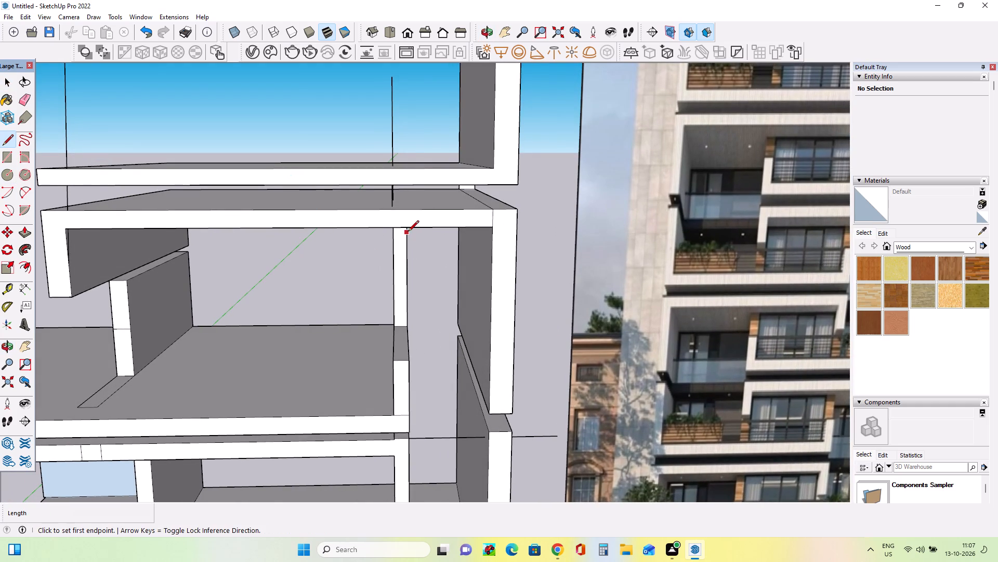
left_click(408, 232)
middle_click_drag(406, 122, 425, 216)
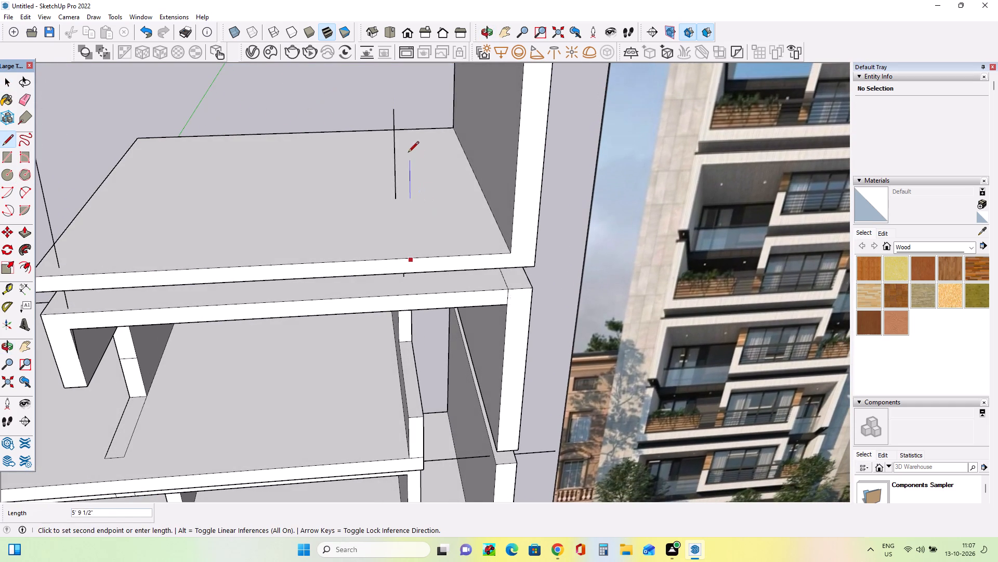
left_click(406, 108)
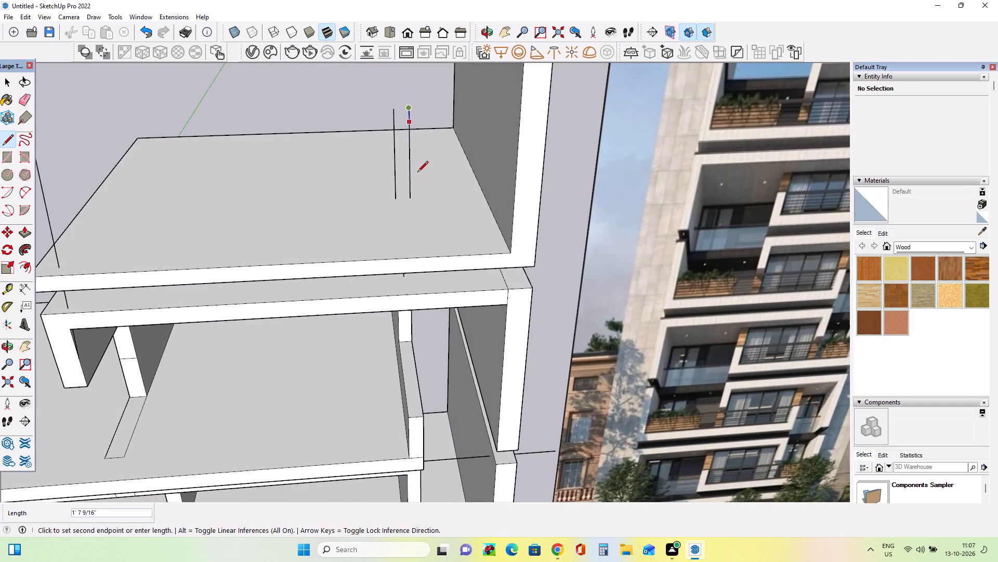
middle_click_drag(430, 209, 509, 261)
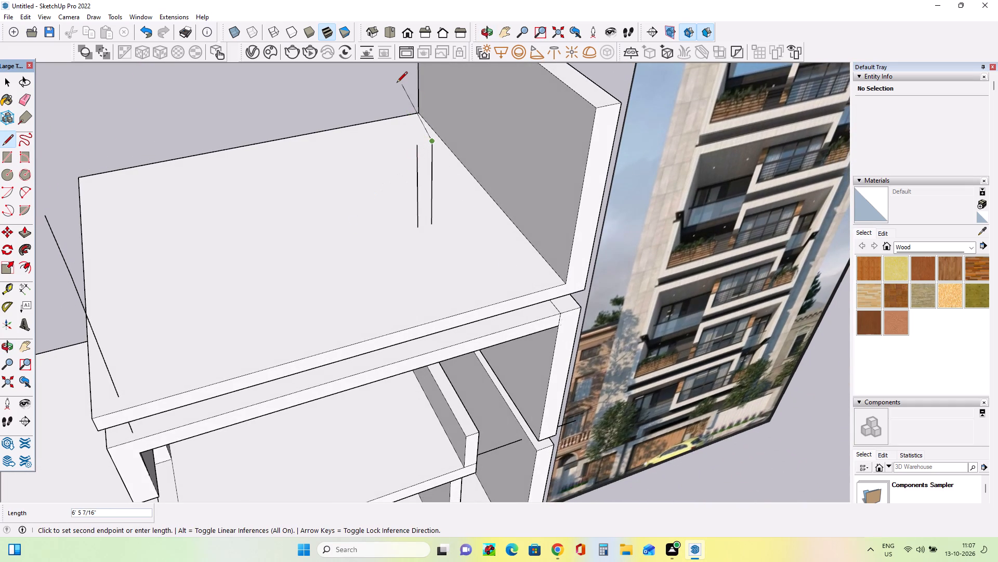
left_click(396, 85)
key("ctrl+z")
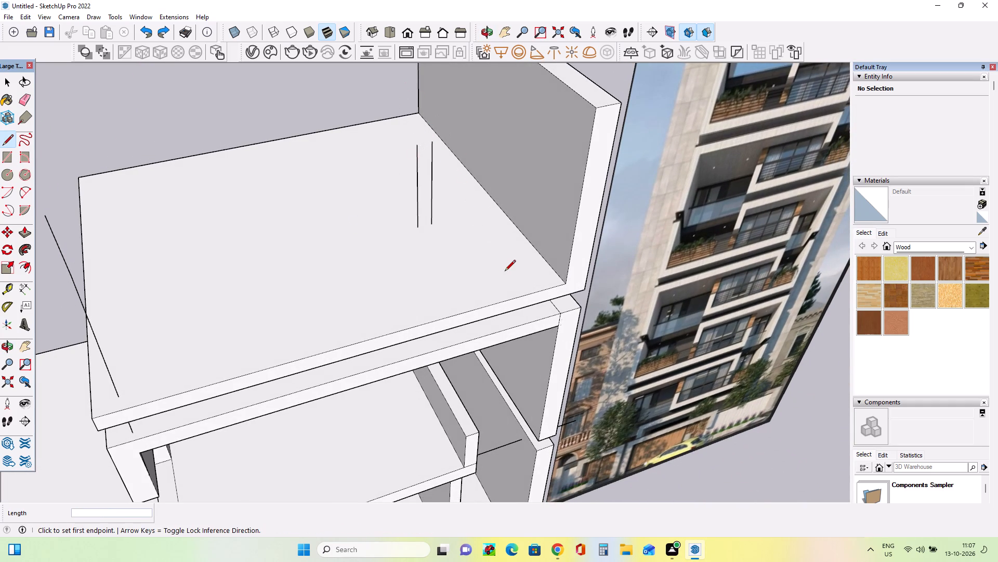
Draw a rectangle about 11' 4 13/16" by 8 15/16" on the new slab, from the two guide lines to the rear edge.
left_click(6, 159)
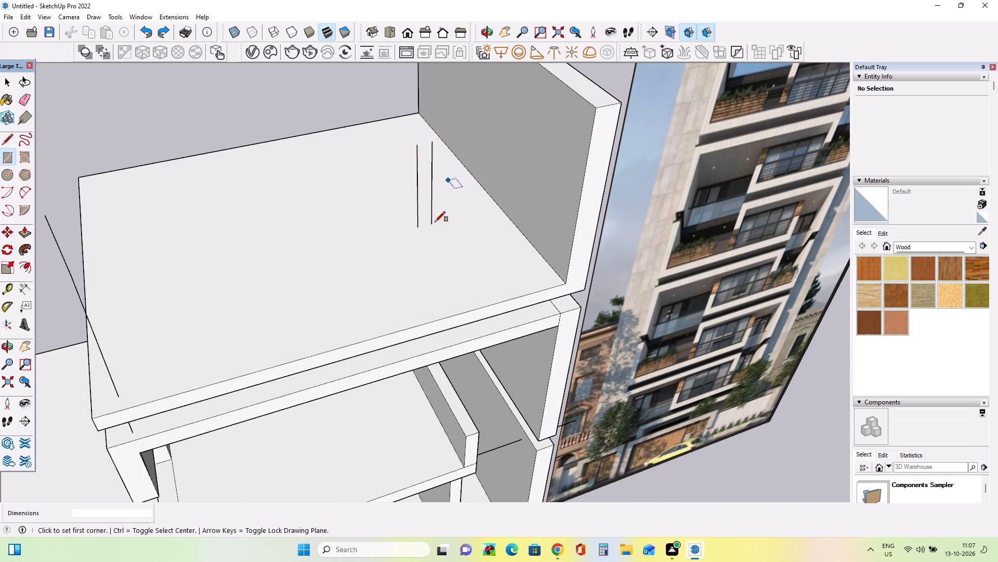
left_click(420, 224)
left_click(432, 220)
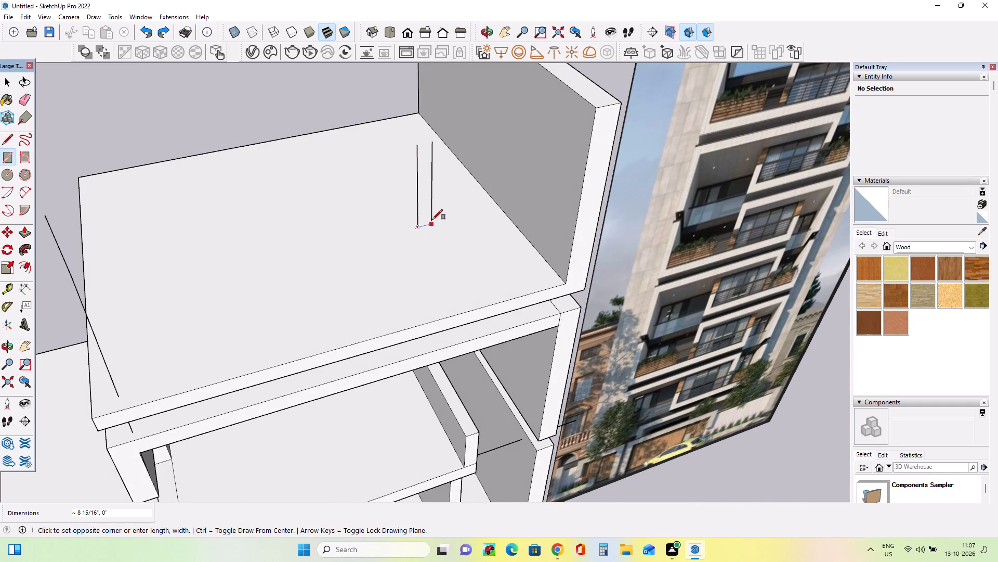
left_click(362, 123)
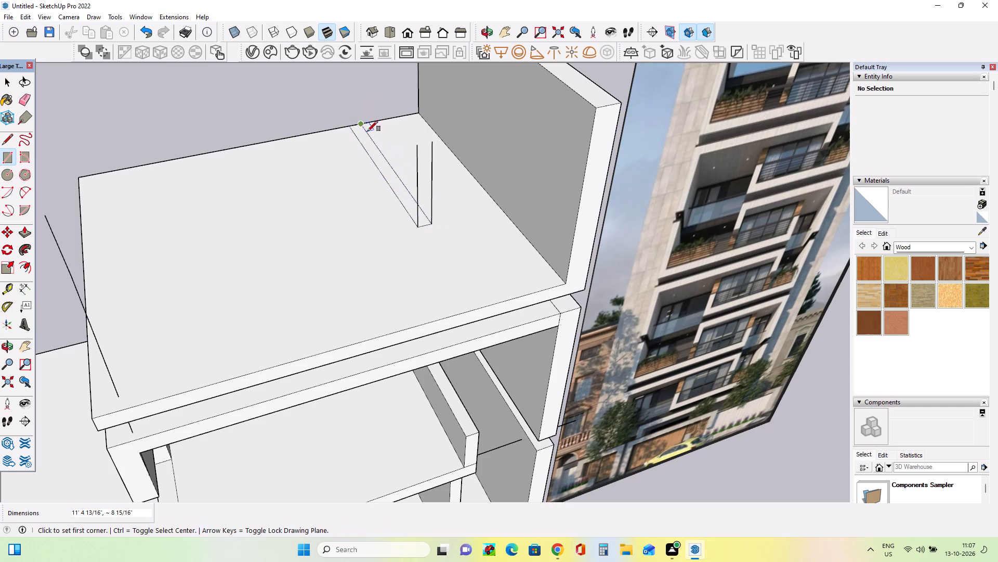
Push/Pull the narrow rectangle up about 8' 7 11/16", level with the top of the side wall, to form an inner wall.
middle_click_drag(451, 214, 451, 178)
scroll(457, 191, "down", 6)
middle_click_drag(452, 198, 442, 194)
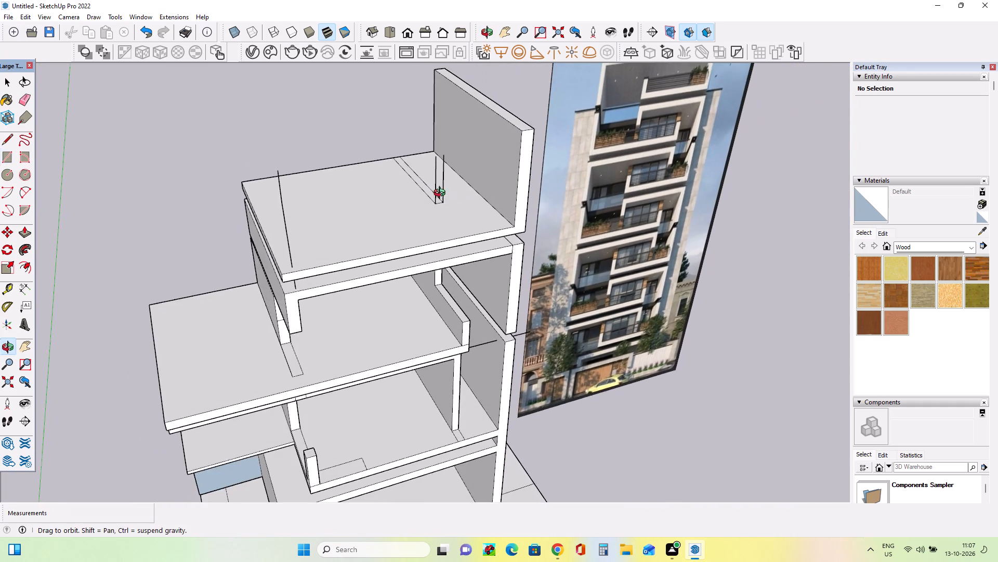
middle_click_drag(442, 194, 372, 171)
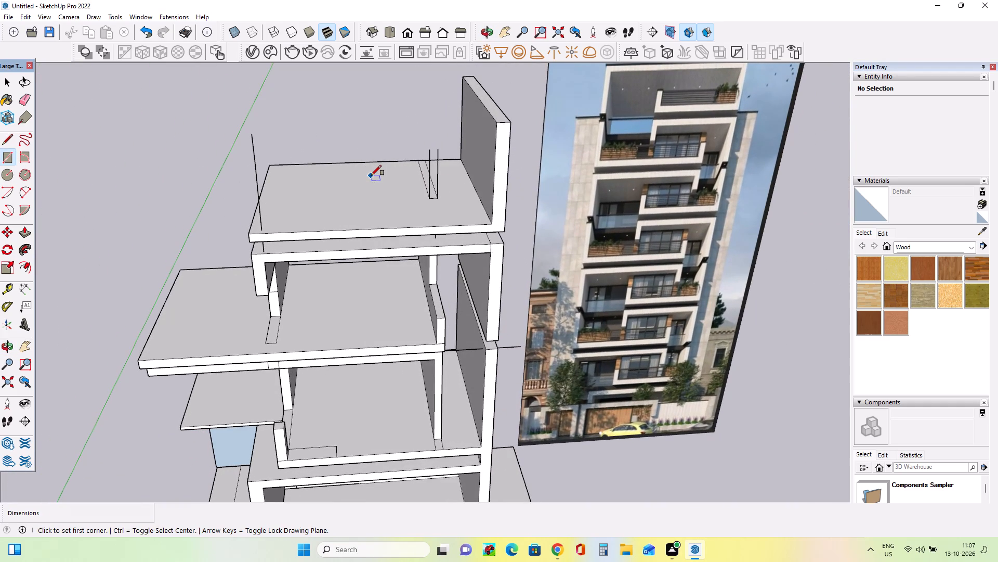
middle_click_drag(675, 298, 681, 303)
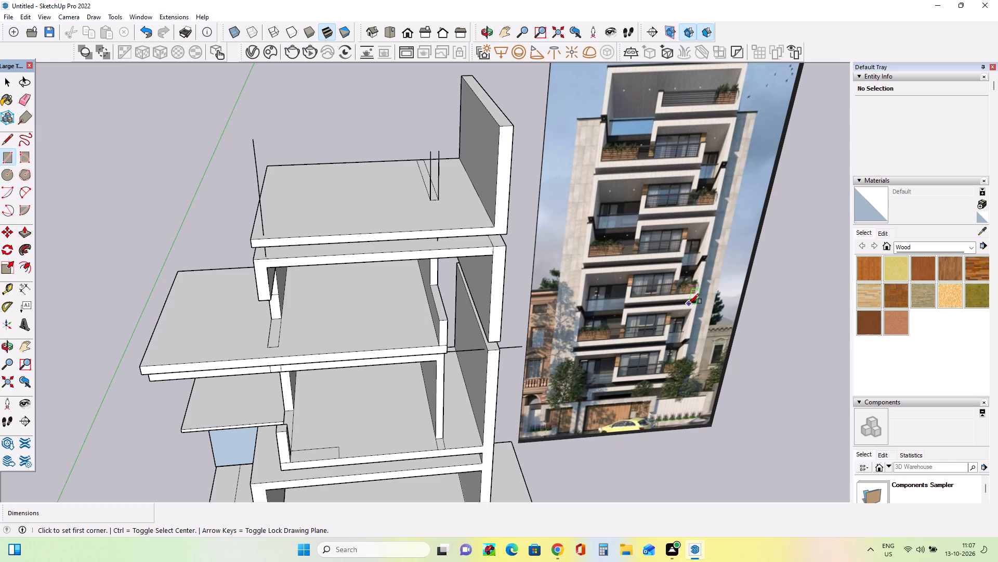
scroll(682, 303, "up", 1)
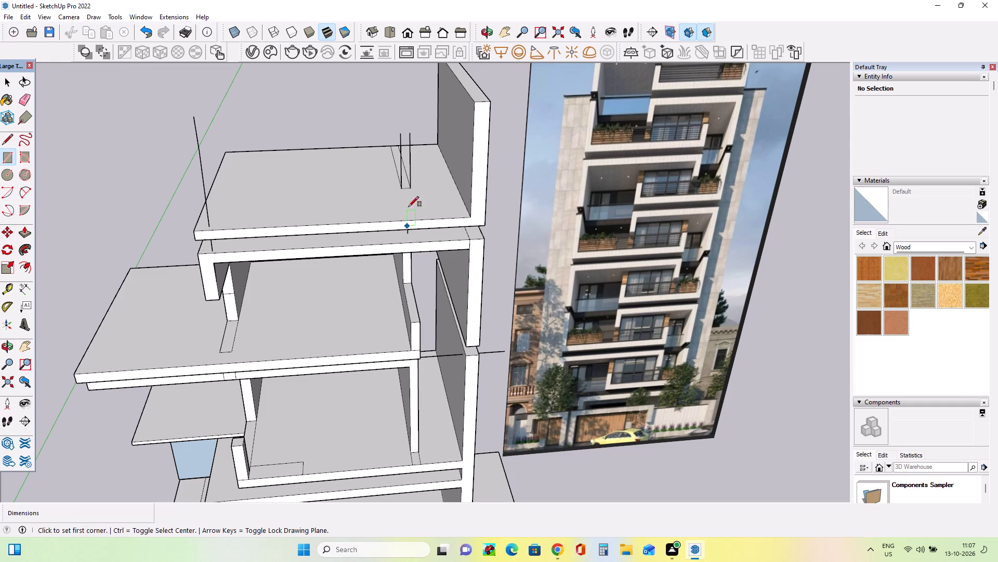
scroll(392, 172, "down", 3)
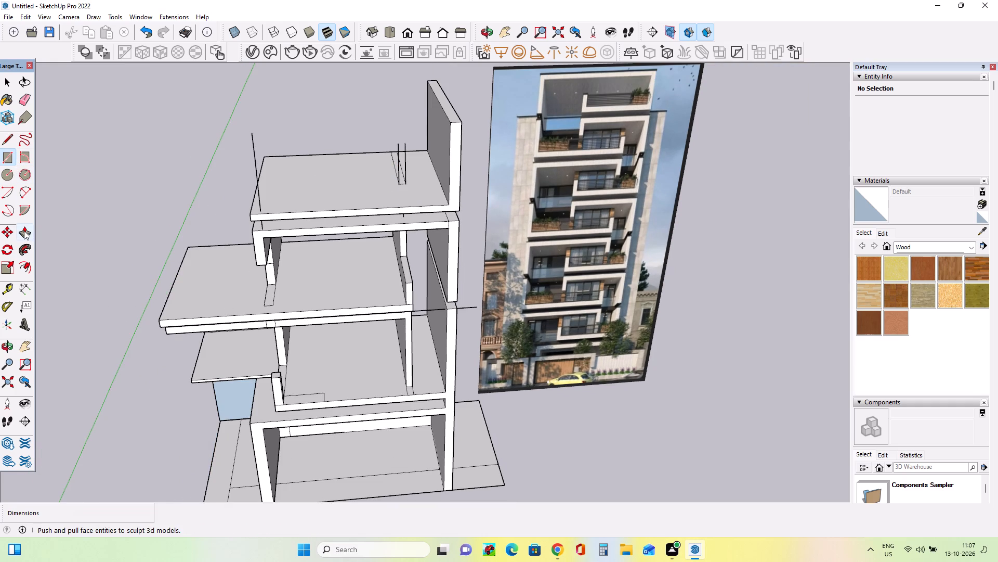
left_click(24, 231)
left_click(400, 173)
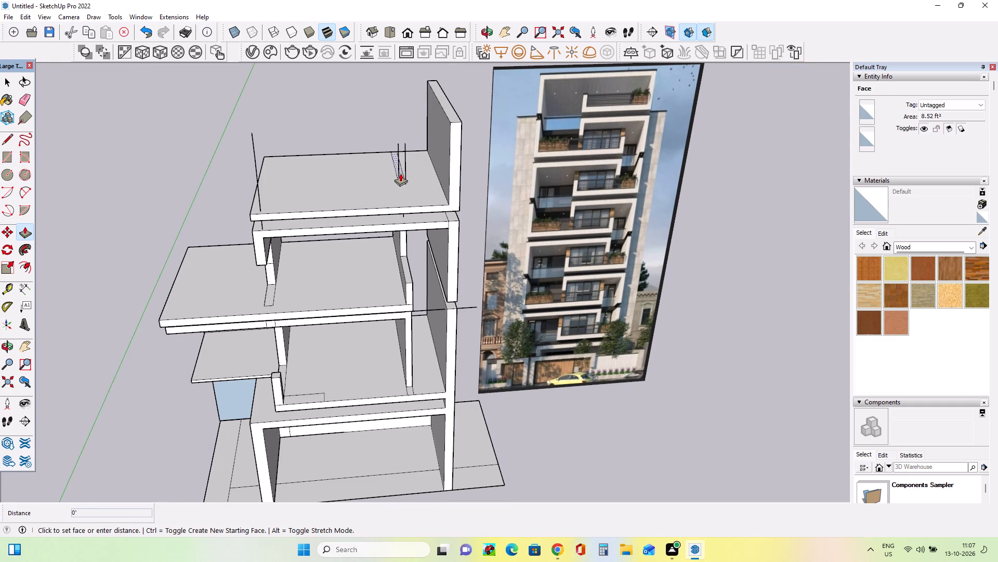
left_click(449, 108)
Examine the new inner wall and the stacked box frames from the front against the reference image.
middle_click_drag(358, 171, 408, 88)
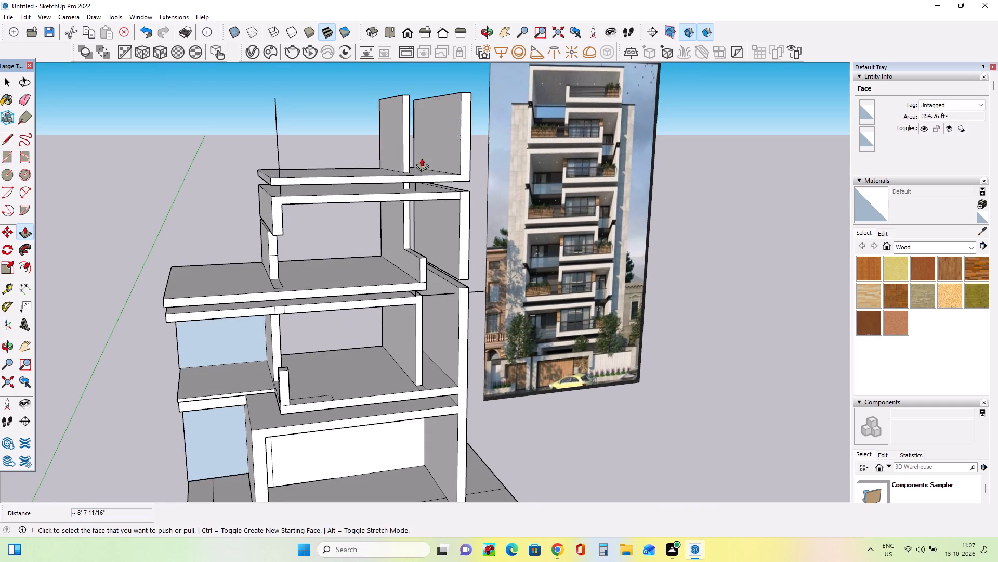
middle_click_drag(472, 243, 430, 252)
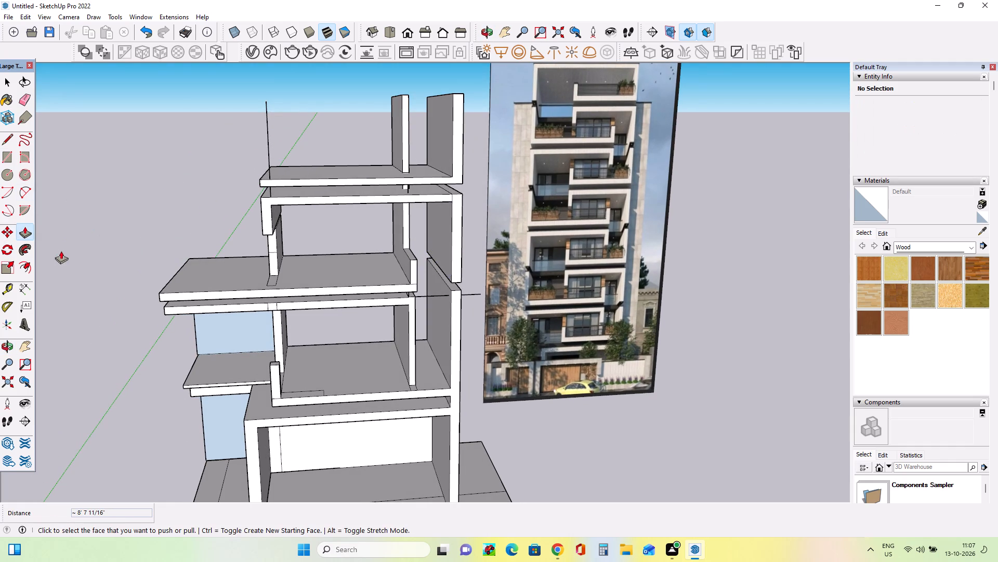
middle_click_drag(385, 271, 397, 226)
scroll(410, 186, "up", 6)
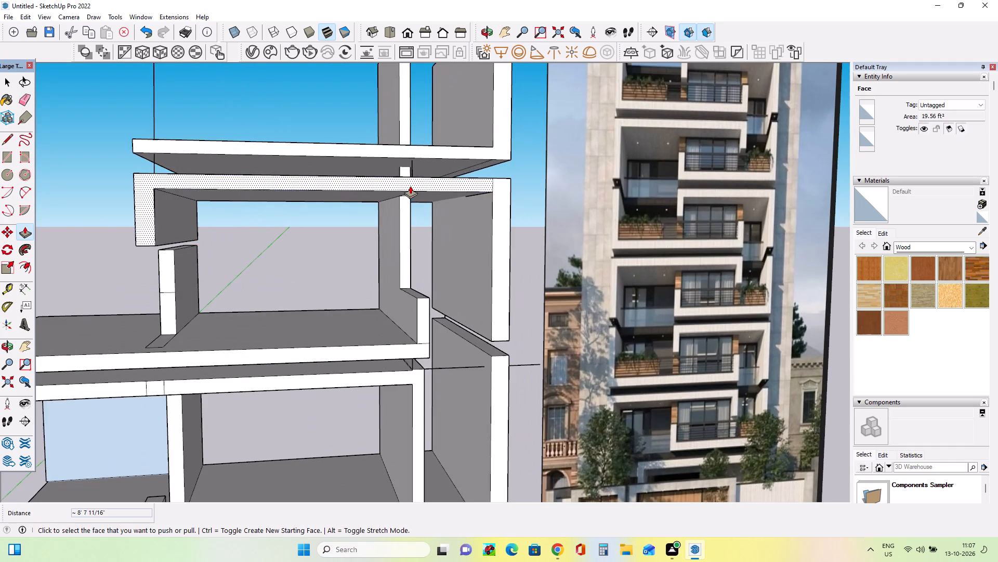
middle_click_drag(410, 186, 408, 216)
scroll(409, 231, "down", 2)
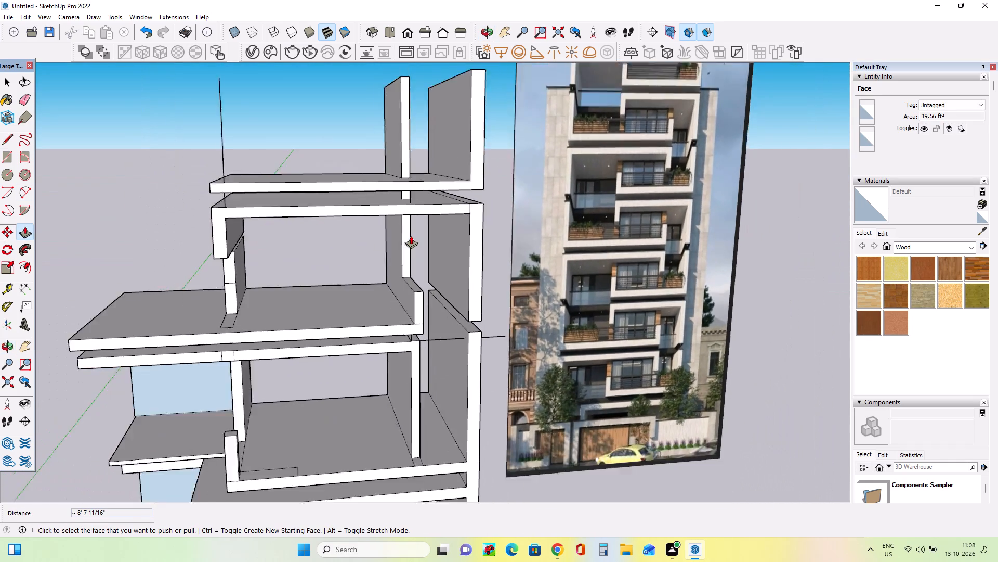
scroll(411, 236, "down", 8)
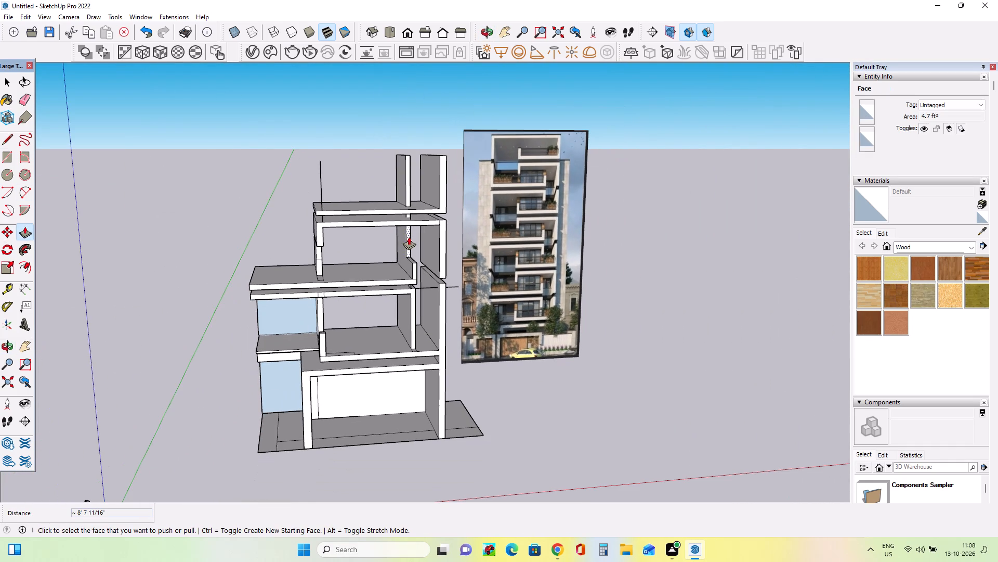
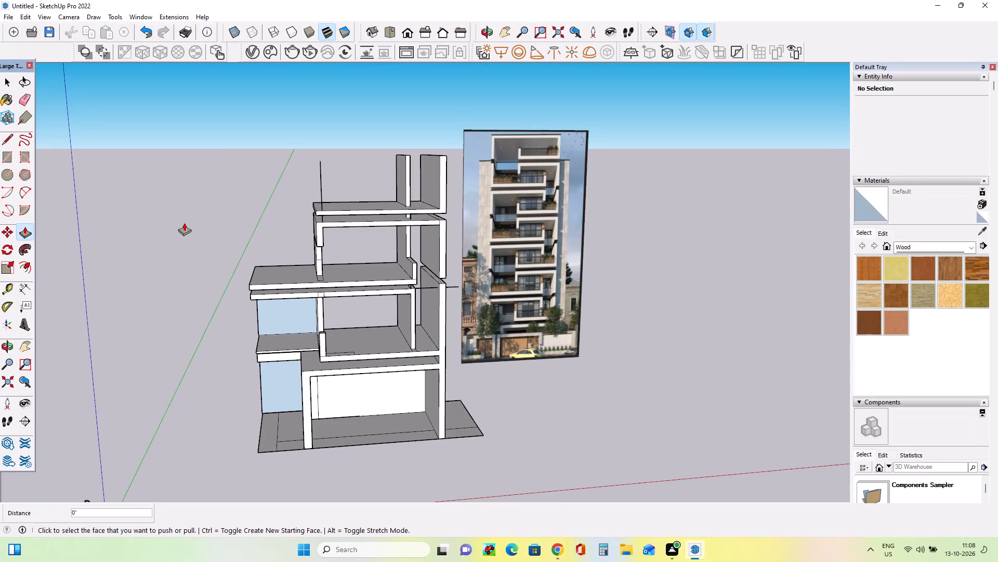
Push/Pull the top storey's inner wall end face forward to the front edge of the floor slab.
scroll(281, 184, "right", 1)
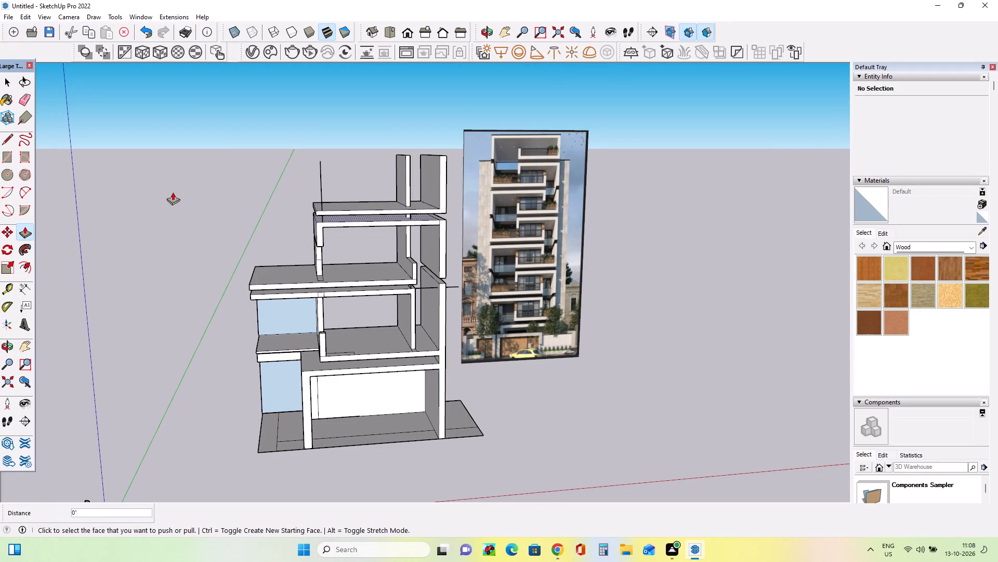
scroll(347, 184, "up", 1)
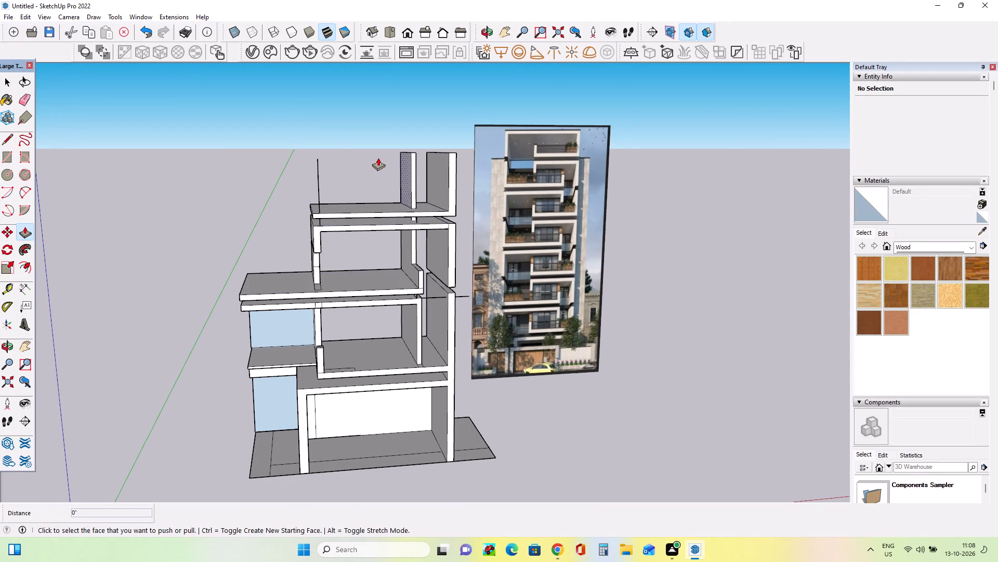
scroll(390, 157, "up", 7)
middle_click_drag(389, 185, 396, 209)
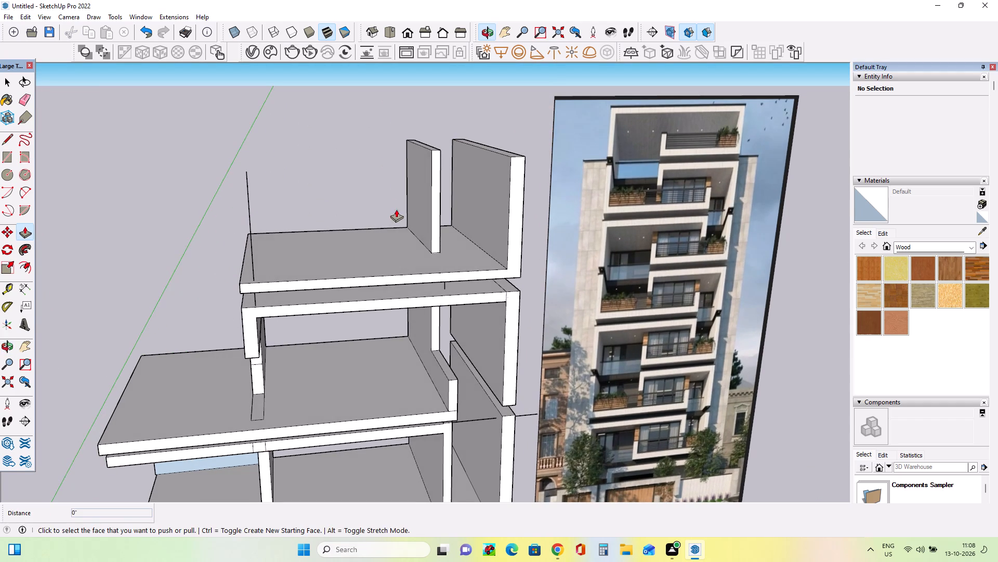
middle_click_drag(439, 238, 443, 251)
middle_click_drag(437, 305, 436, 293)
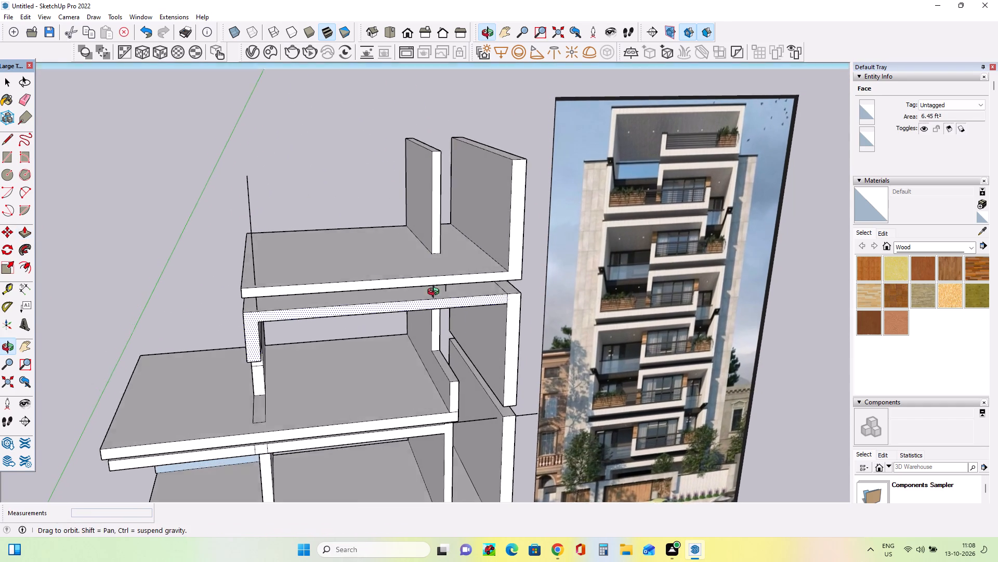
middle_click_drag(436, 293, 436, 284)
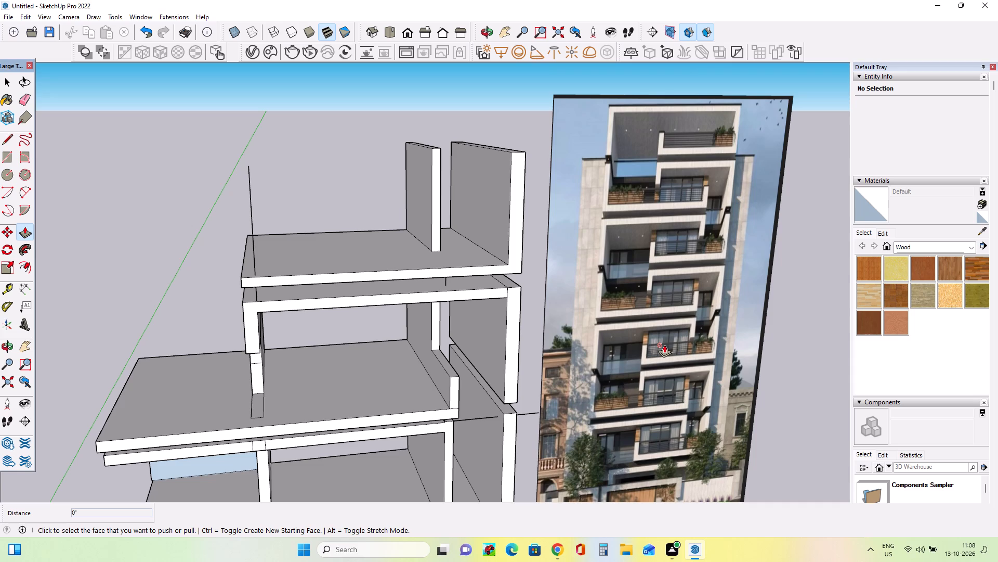
middle_click_drag(684, 354, 748, 376)
scroll(653, 360, "up", 2)
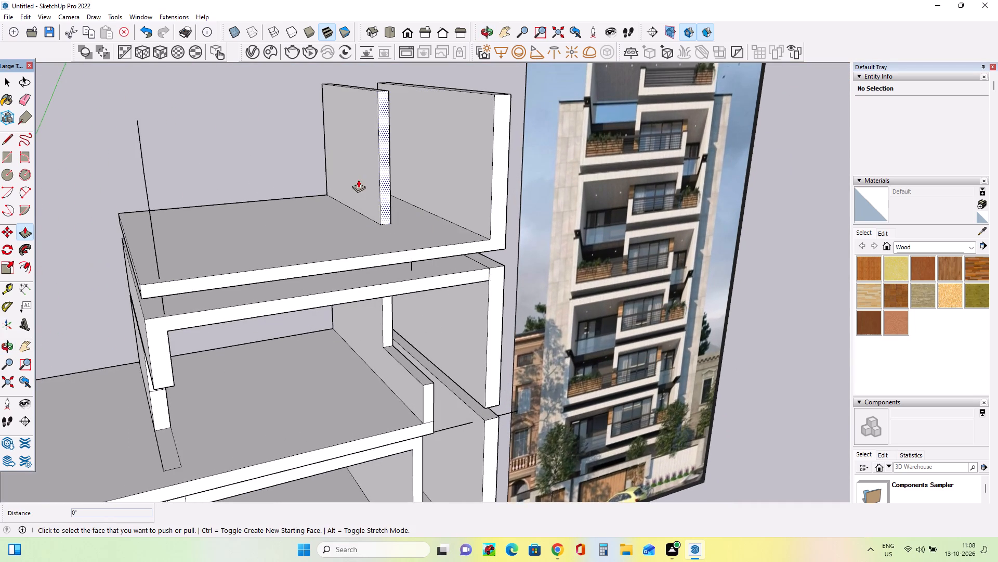
left_click(384, 205)
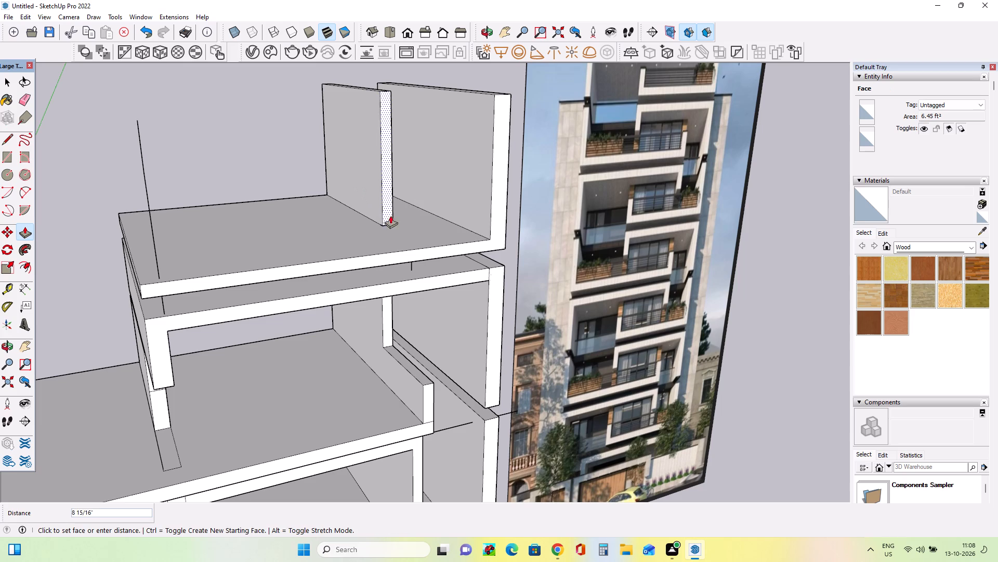
left_click(416, 252)
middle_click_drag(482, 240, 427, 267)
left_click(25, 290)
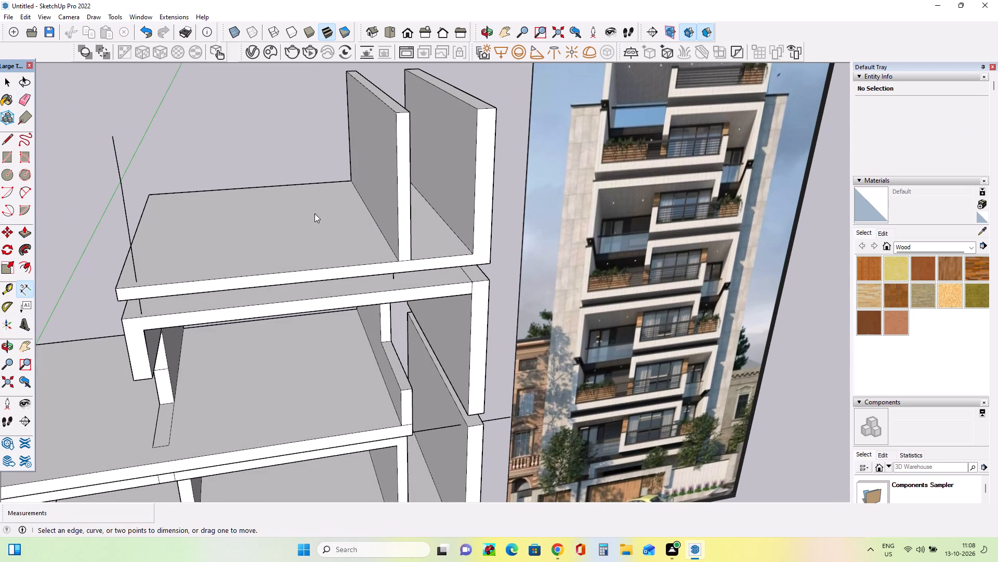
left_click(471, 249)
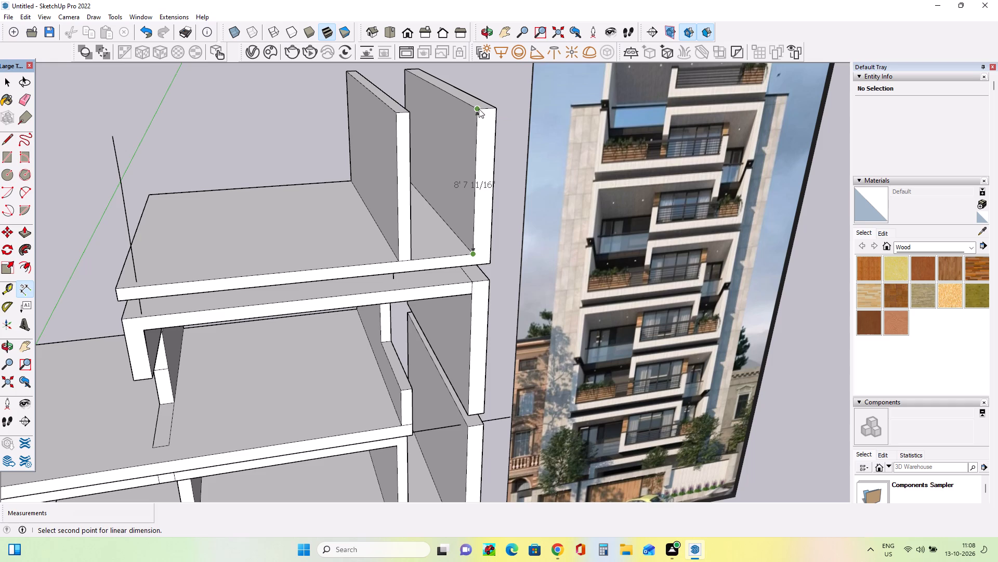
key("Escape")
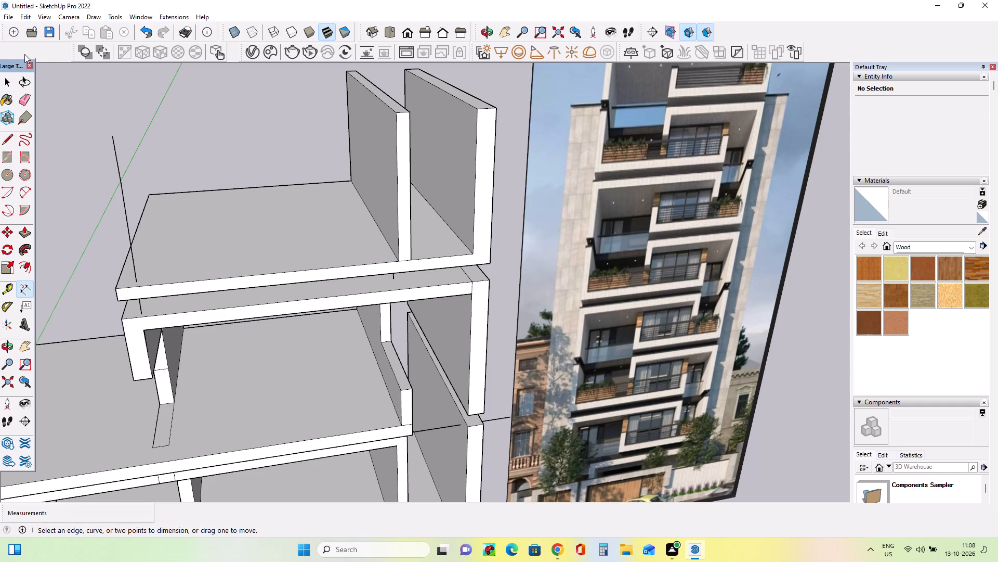
Place a vertical guide about 10 ft 8 in up from the base of the top storey's outer wall with Tape Measure.
left_click(10, 295)
left_click(473, 257)
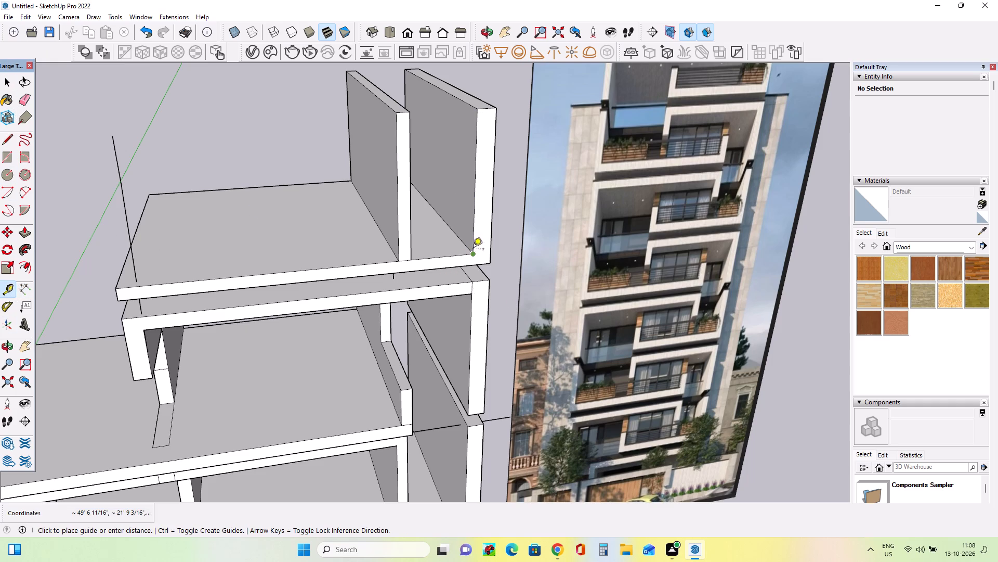
left_click(487, 71)
Push/Pull the top face of the top storey's outer wall up about 1 ft 10 in to the guide's end.
middle_click_drag(520, 210, 515, 236)
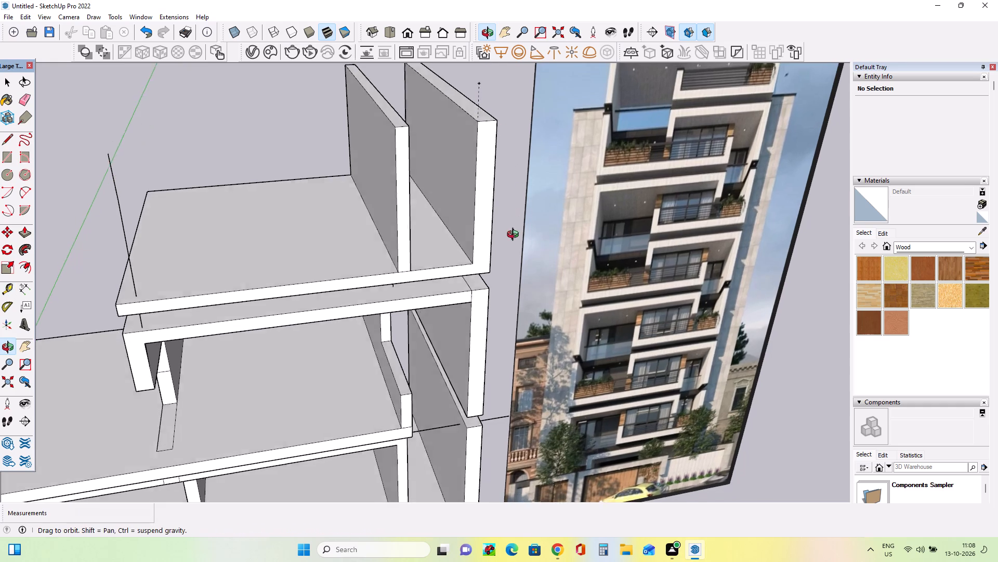
middle_click_drag(515, 236, 516, 220)
middle_click_drag(522, 218, 527, 255)
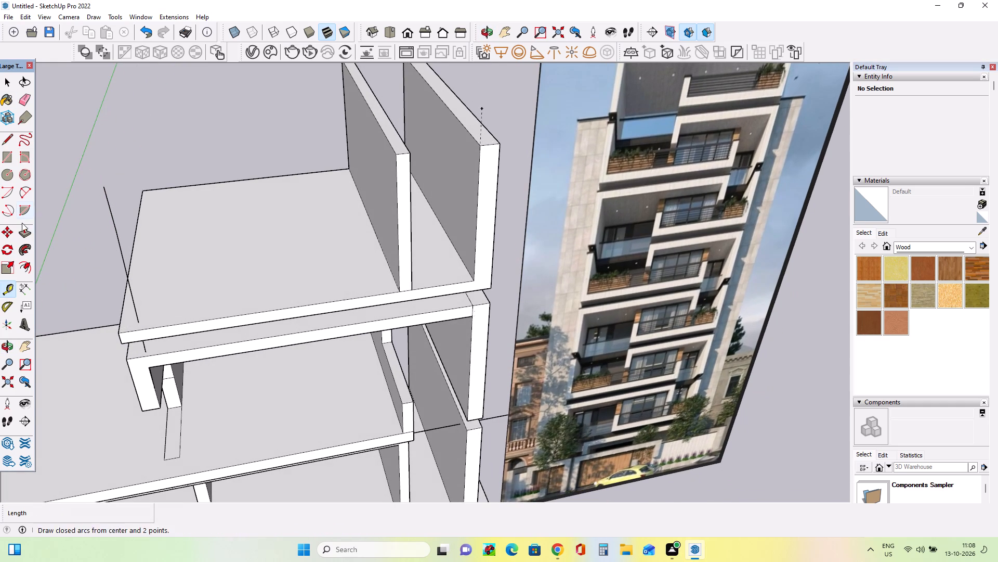
left_click(27, 229)
left_click(484, 140)
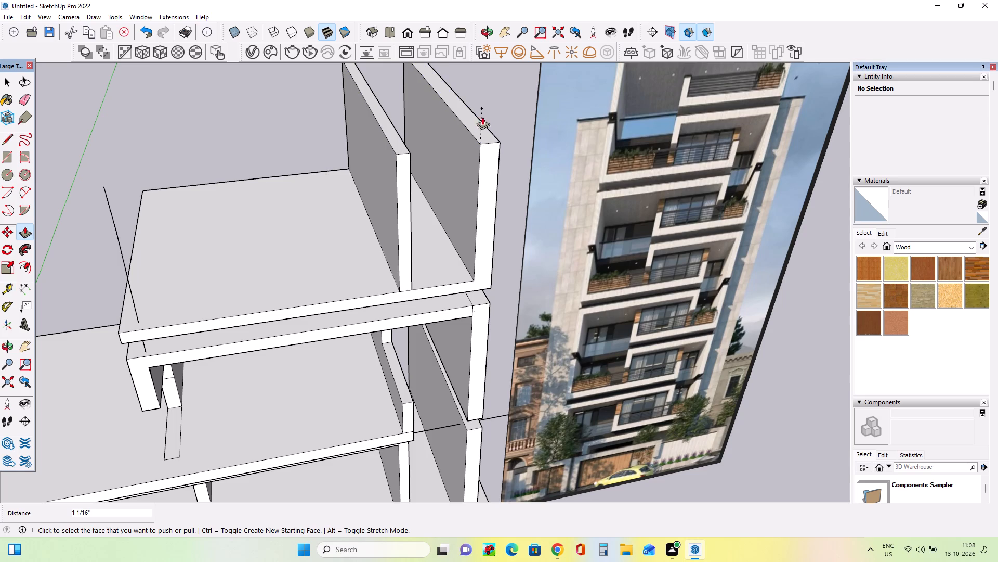
left_click(489, 132)
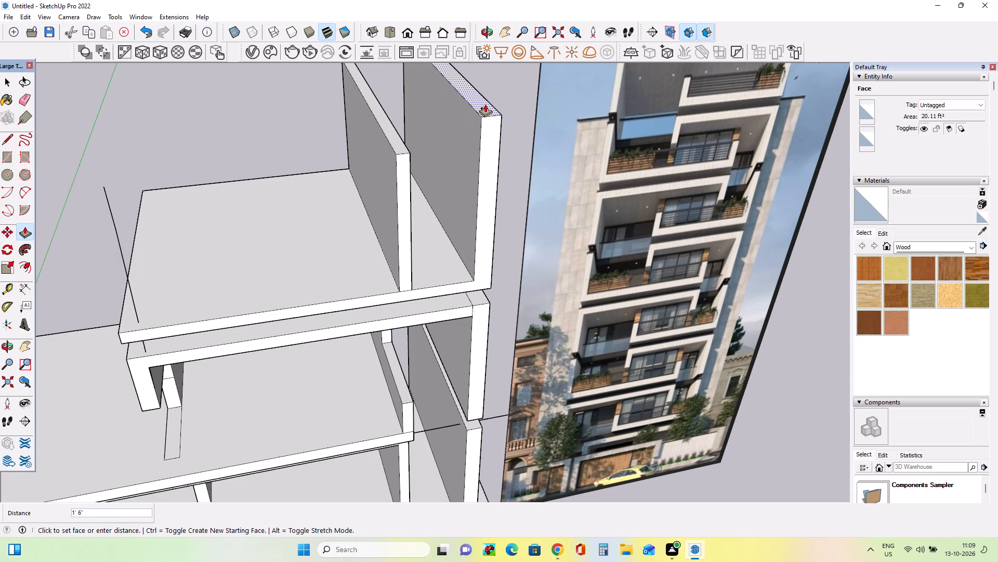
left_click(485, 104)
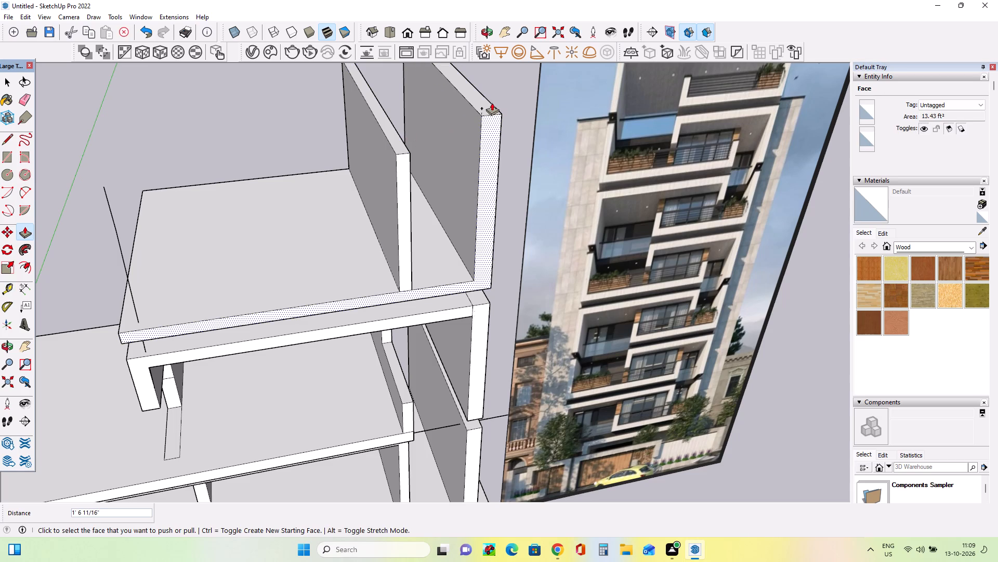
left_click(491, 106)
left_click(493, 102)
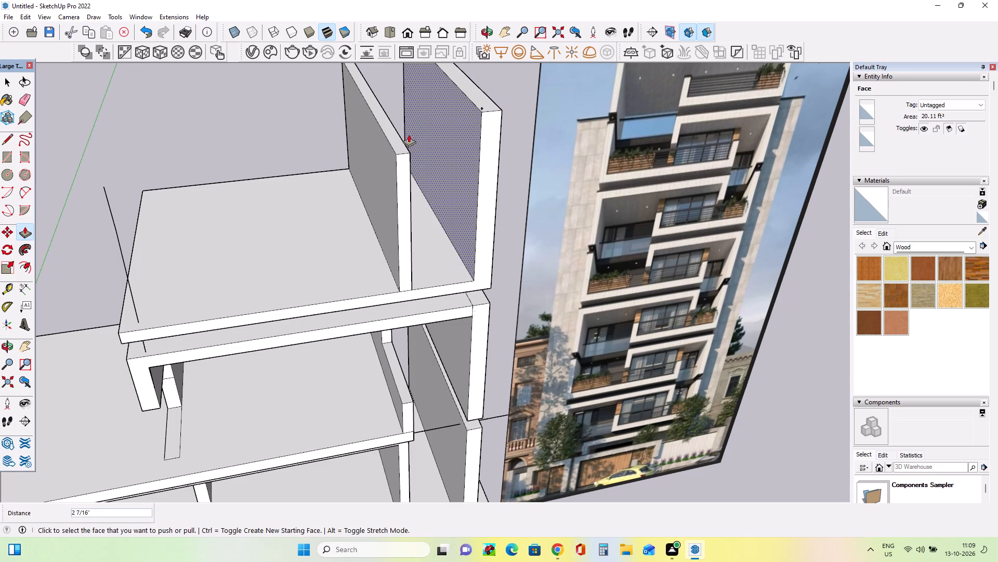
Raise the top storey's inner wall 1' 10 3/16" with Push/Pull to match the outer wall's height.
left_click(402, 148)
left_click(494, 103)
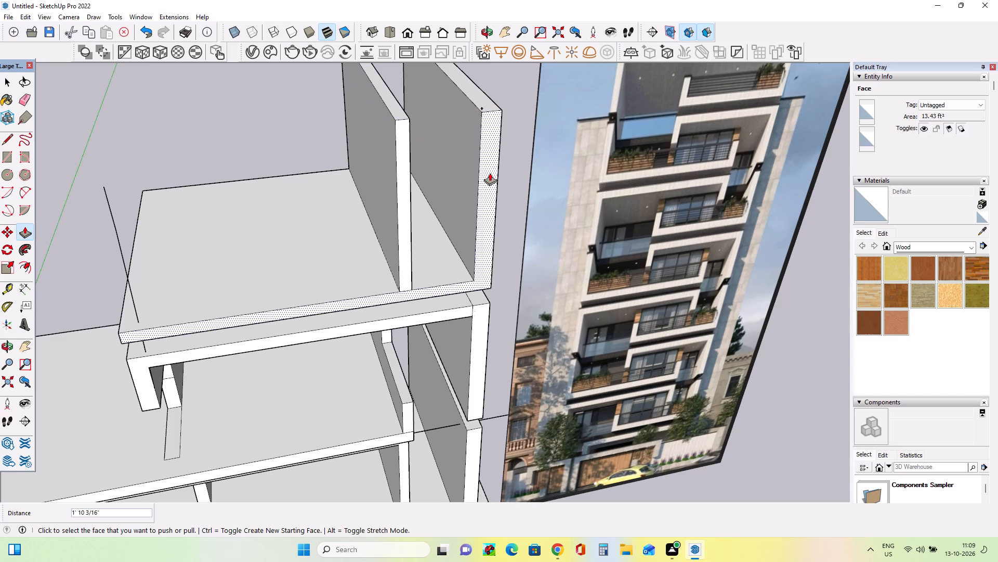
Examine the storeys, slabs and raised top walls from several angles against the reference facade image.
middle_click_drag(490, 173, 493, 151)
scroll(473, 155, "down", 5)
middle_click_drag(456, 180, 456, 181)
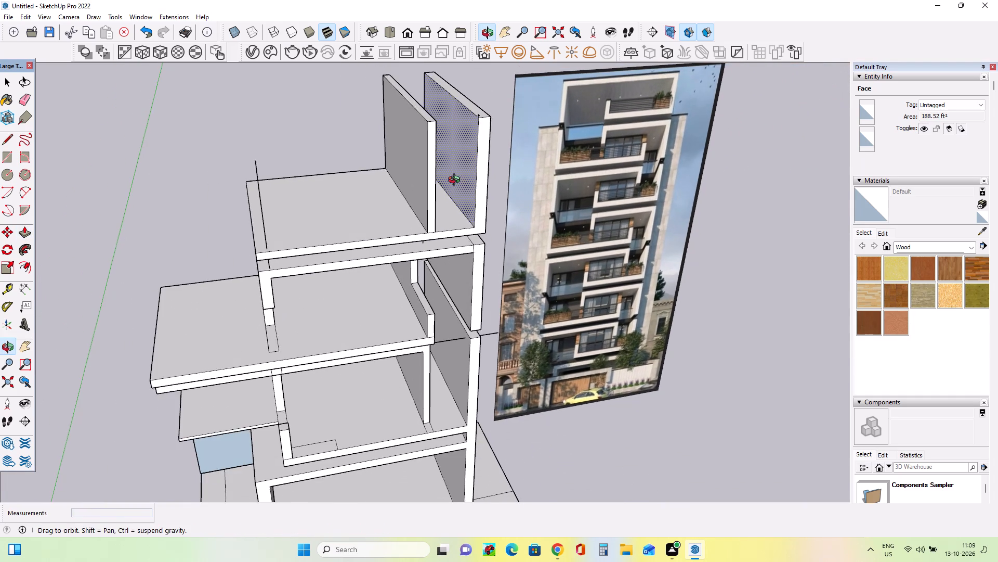
middle_click_drag(456, 181, 472, 170)
middle_click_drag(475, 163, 356, 151)
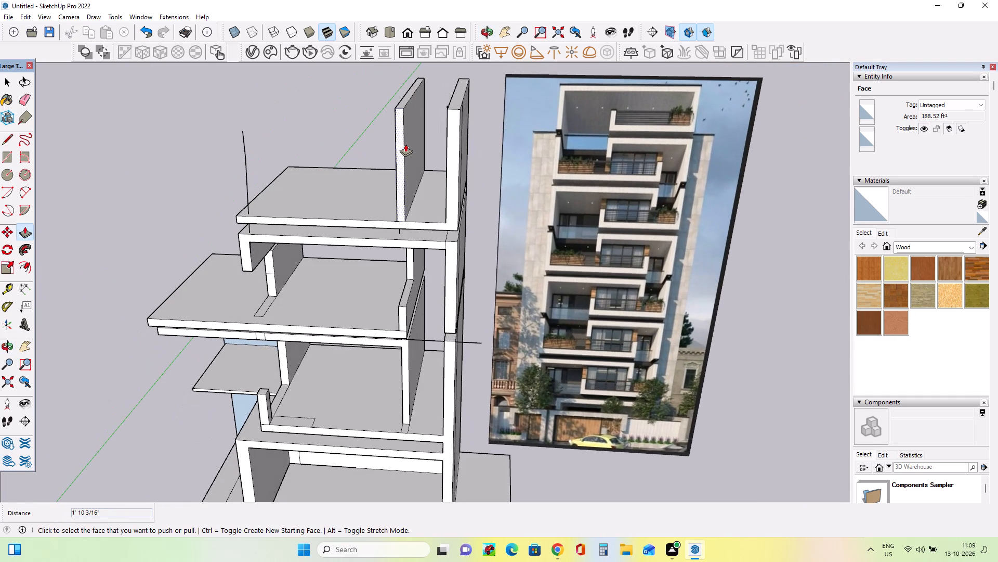
scroll(405, 144, "down", 3)
middle_click_drag(380, 248, 435, 216)
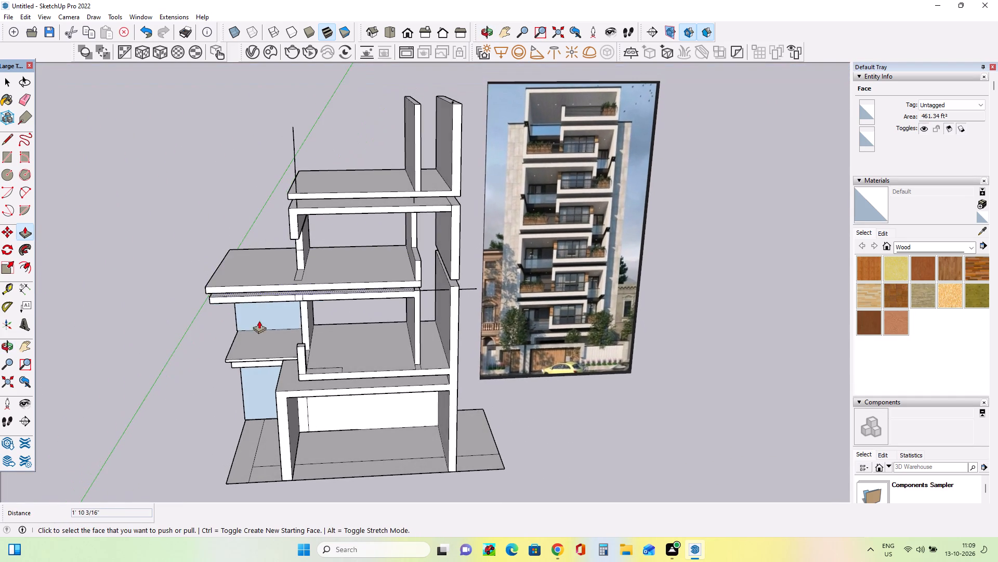
scroll(278, 331, "up", 2)
scroll(287, 327, "down", 7)
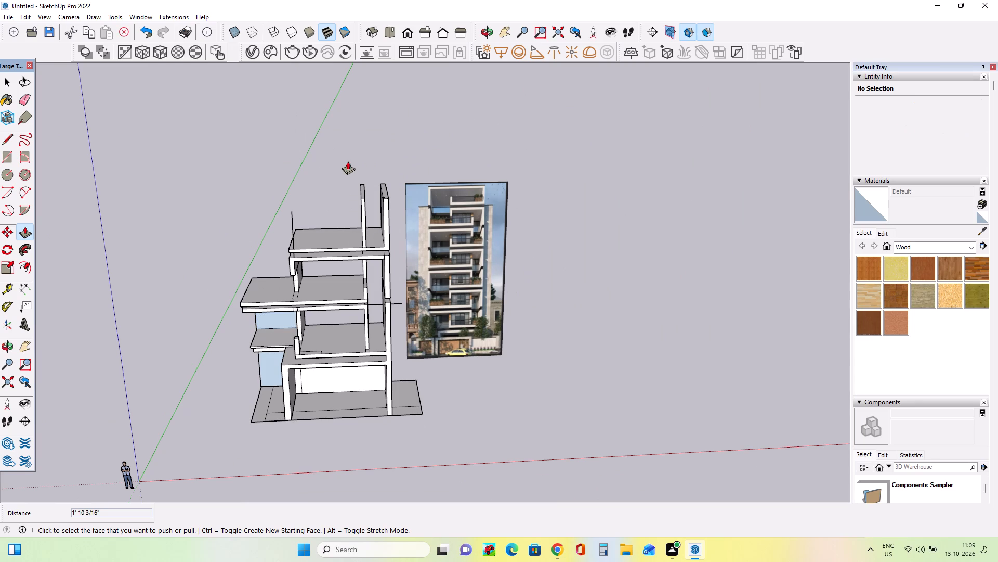
scroll(347, 167, "up", 3)
scroll(351, 226, "up", 4)
scroll(371, 301, "up", 2)
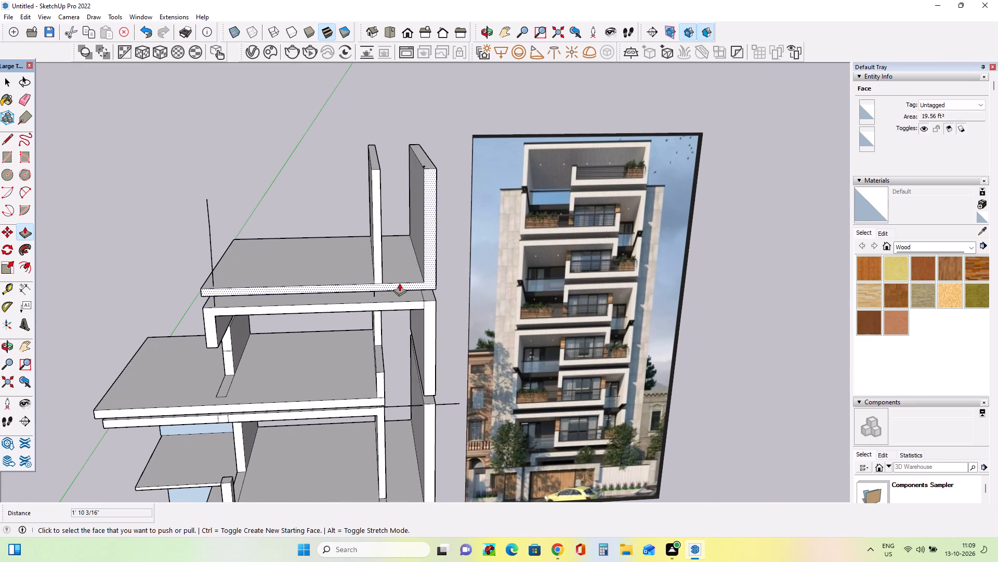
scroll(404, 279, "down", 2)
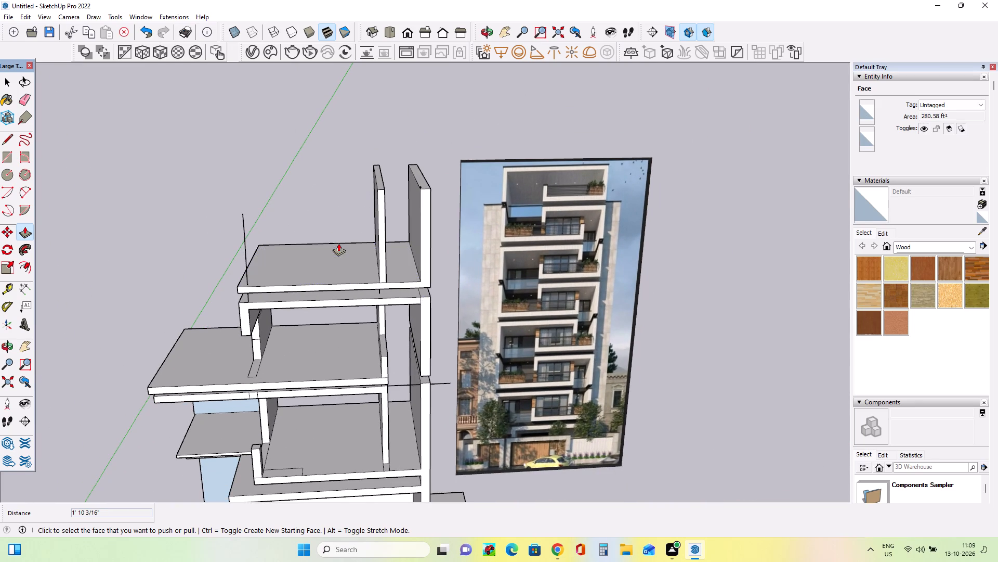
middle_click_drag(338, 243, 408, 252)
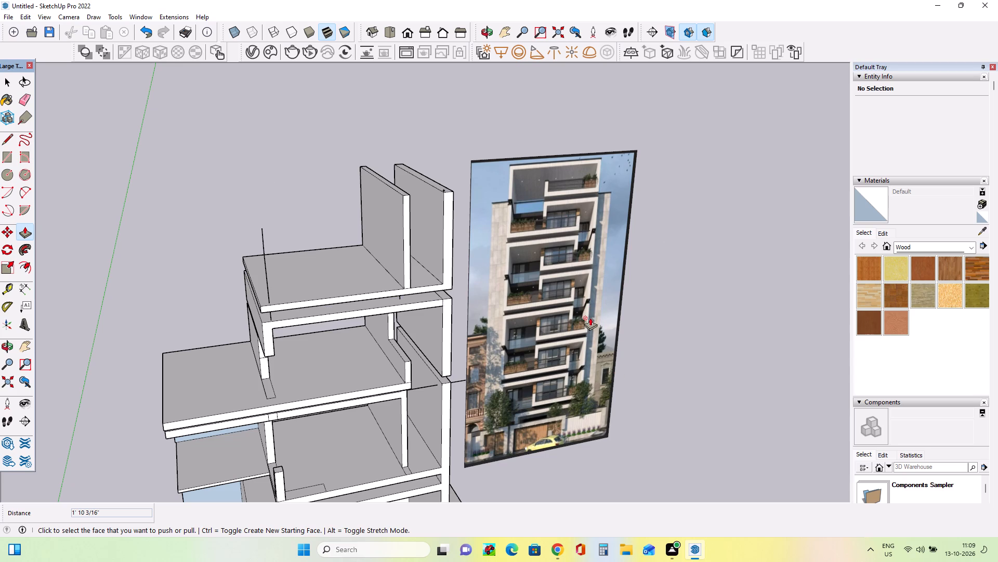
middle_click_drag(603, 311, 583, 311)
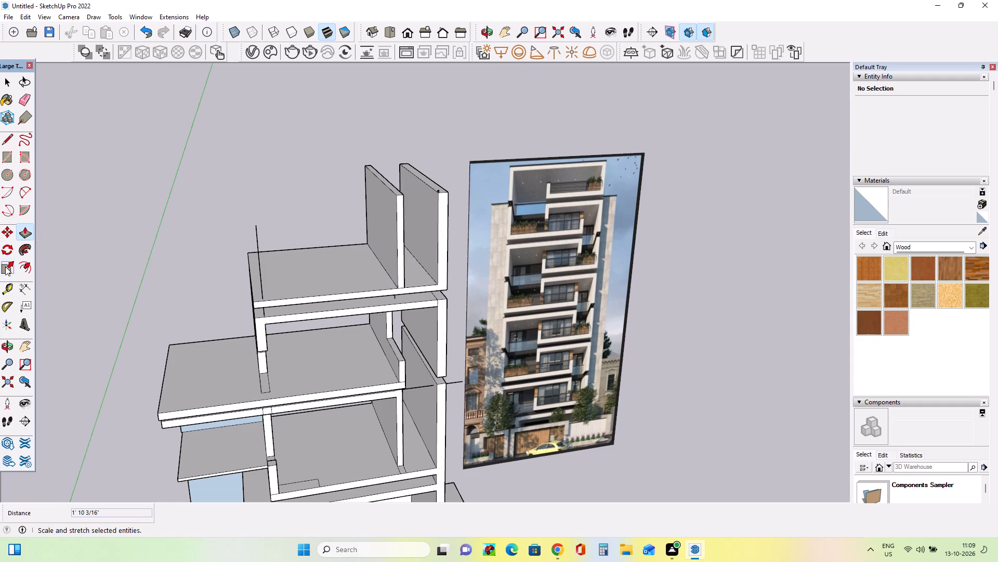
Split the top inner wall's front face with a line across about mid-height, and push the lower part back about 8 ft 4 in.
left_click(7, 140)
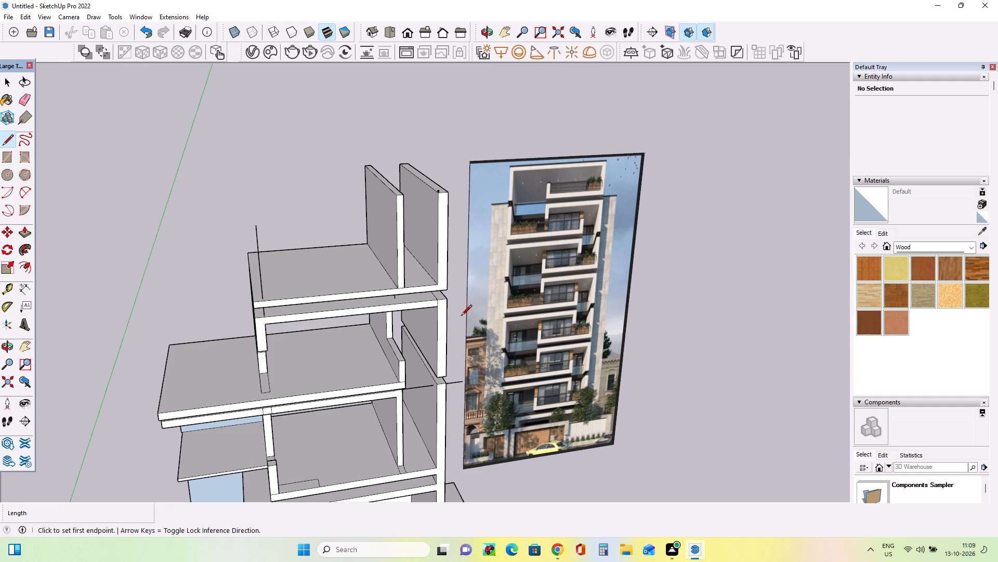
left_click(398, 233)
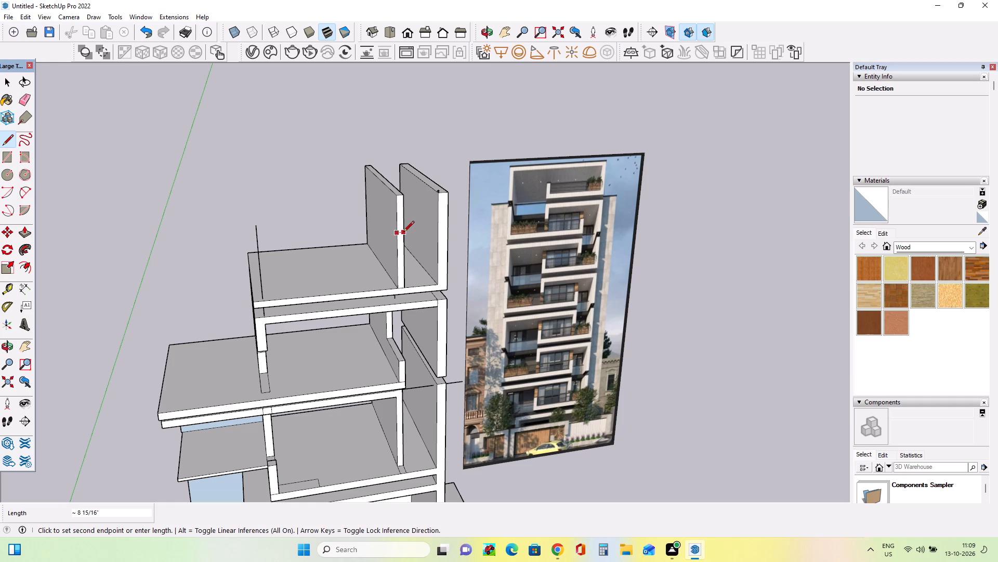
left_click(405, 233)
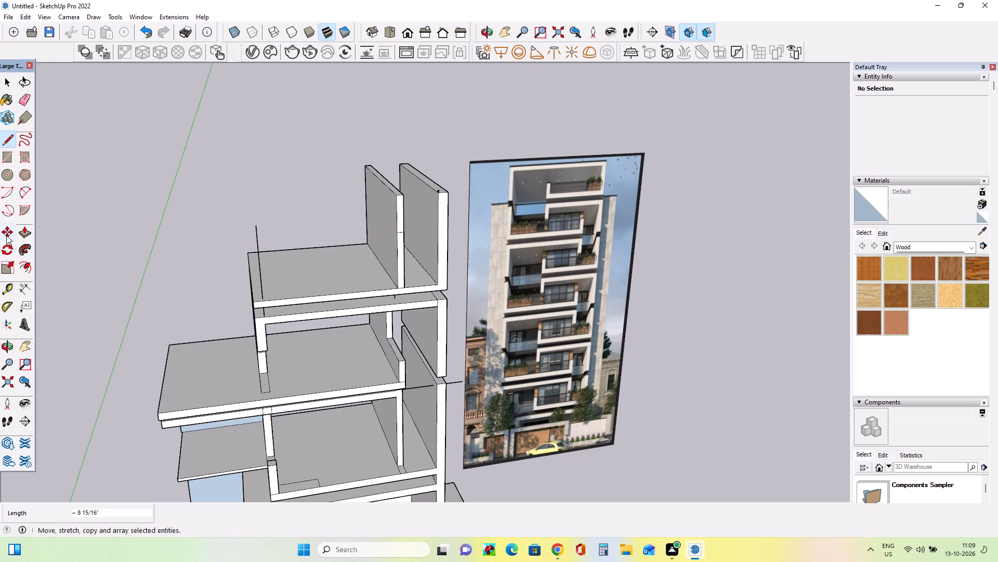
left_click(25, 233)
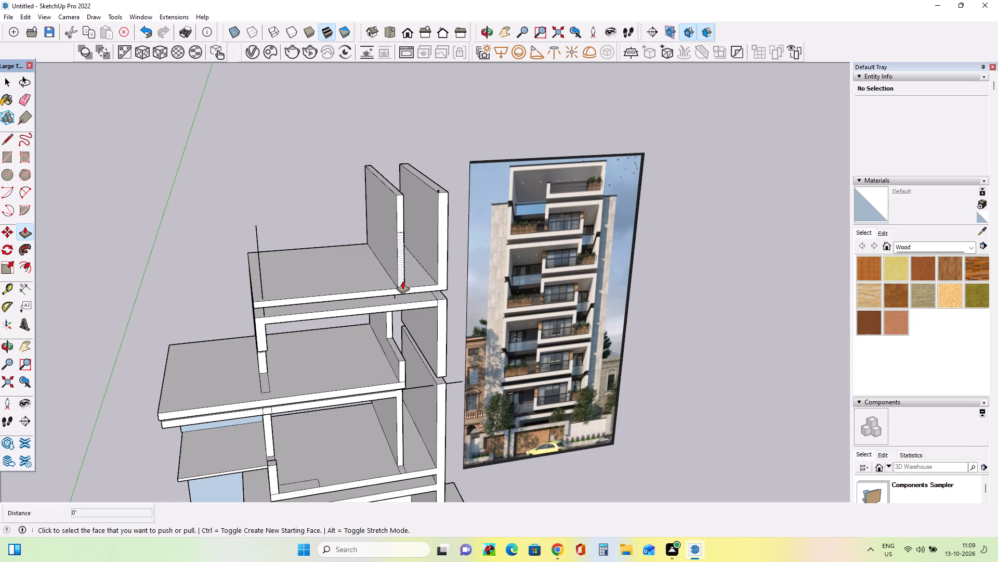
left_click(400, 275)
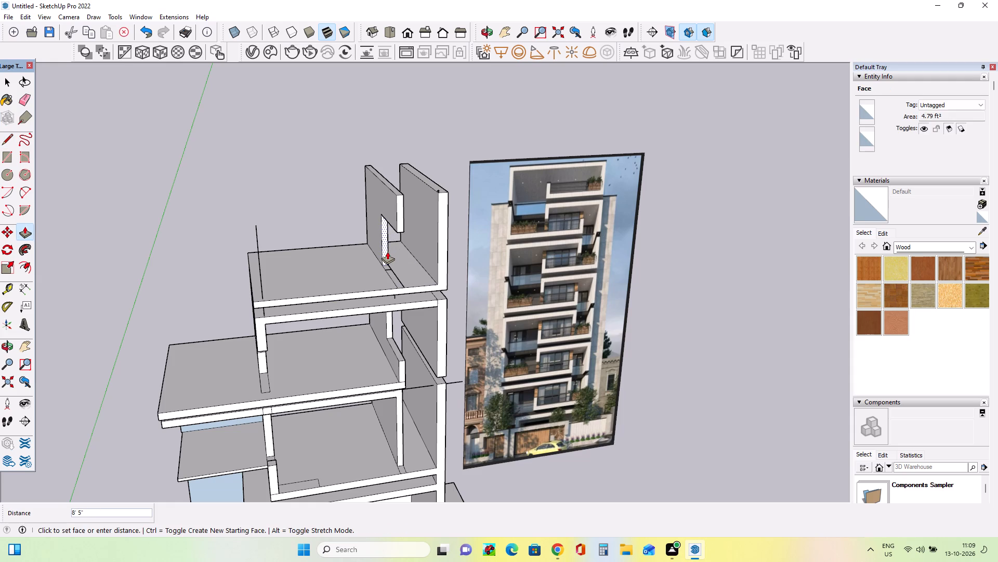
left_click(387, 251)
Draw a vertical guide line about 8 ft 5 in long from the recessed wall edge one storey below up past the top slab.
middle_click_drag(434, 296, 462, 306)
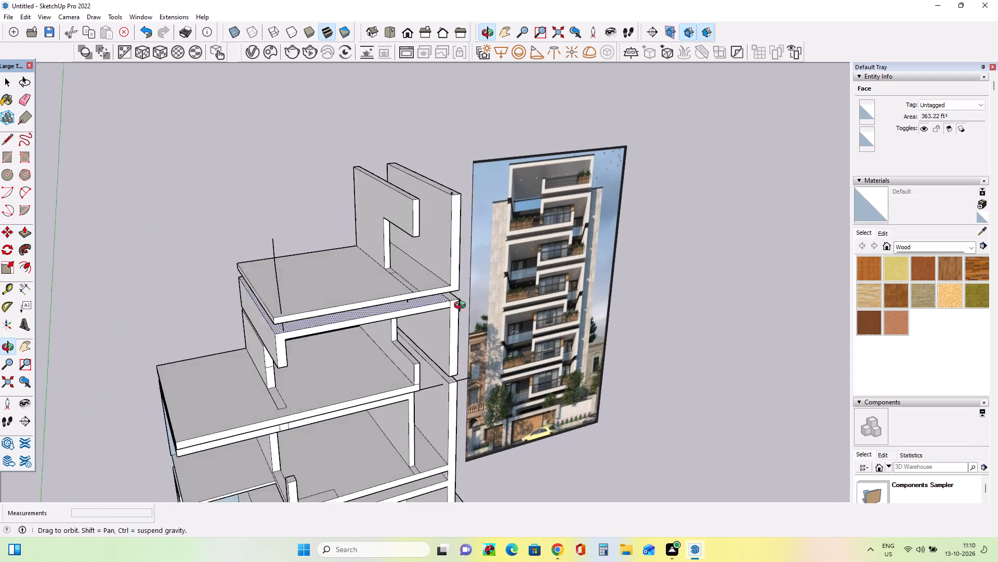
middle_click_drag(462, 306, 441, 293)
middle_click_drag(399, 298, 383, 262)
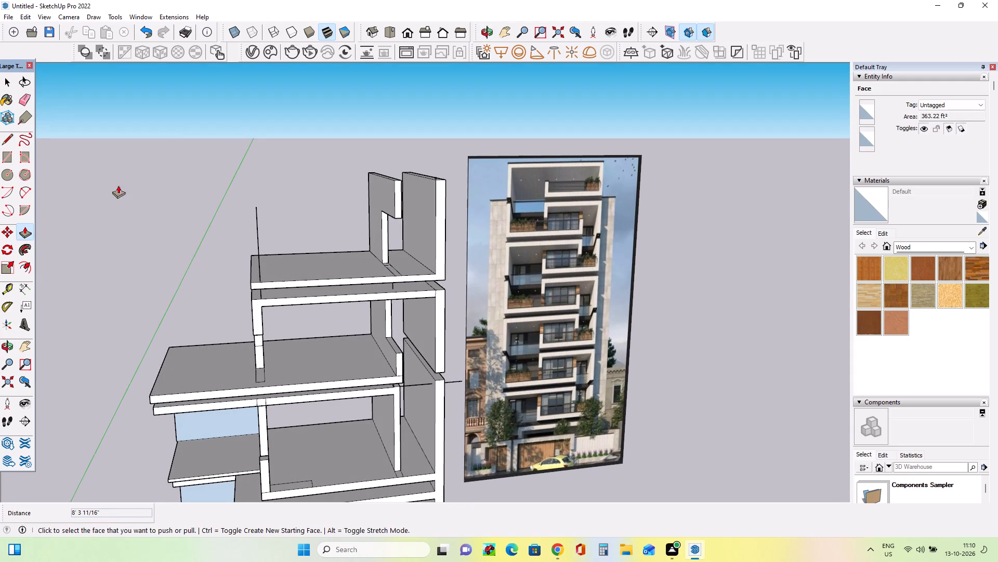
left_click(3, 135)
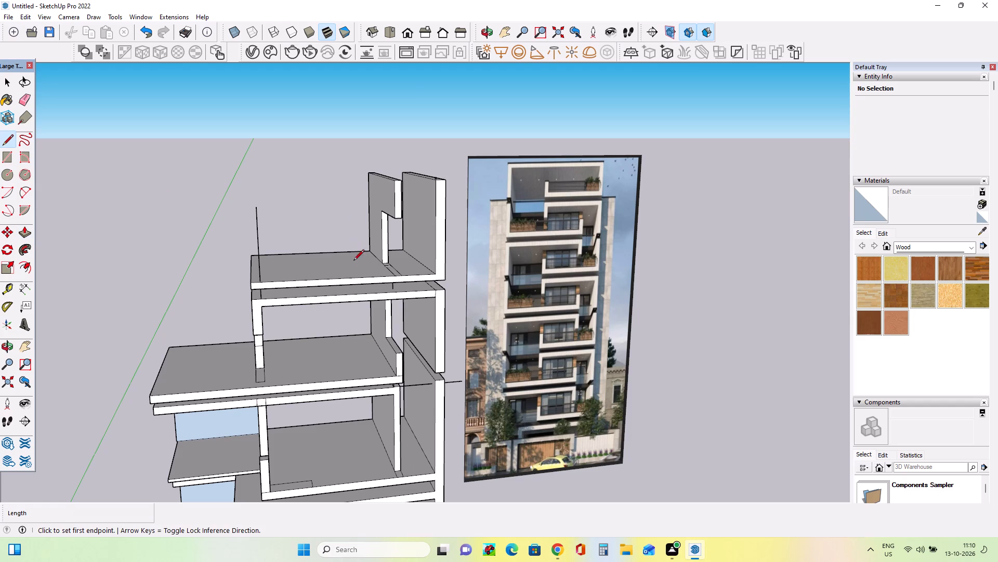
left_click(386, 310)
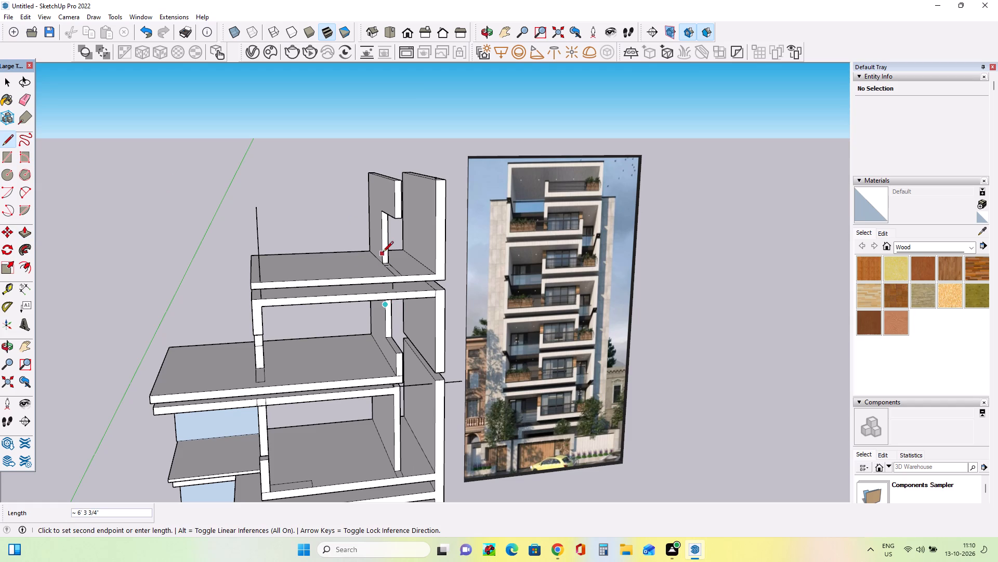
left_click(388, 258)
middle_click_drag(404, 301, 522, 330)
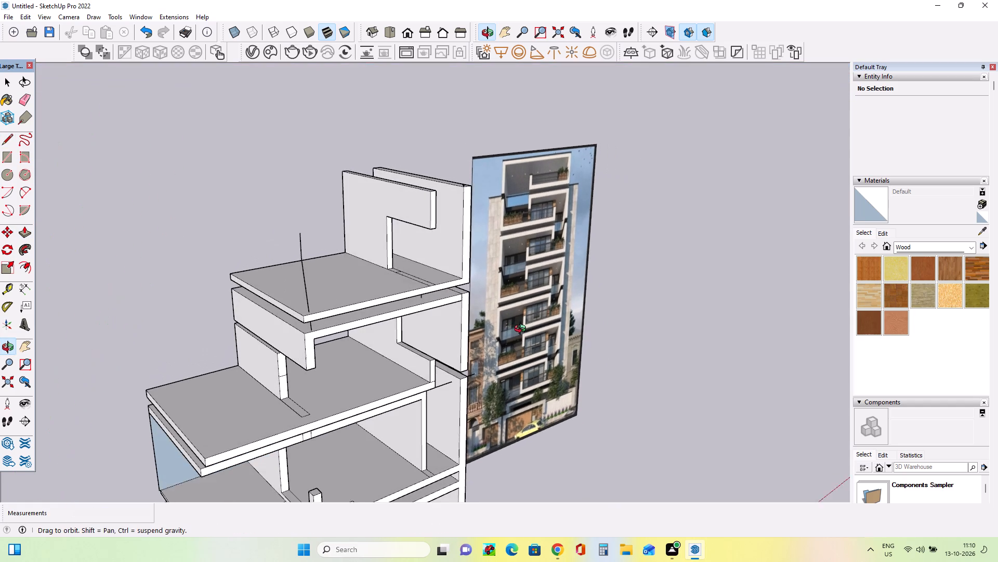
middle_click_drag(522, 330, 528, 328)
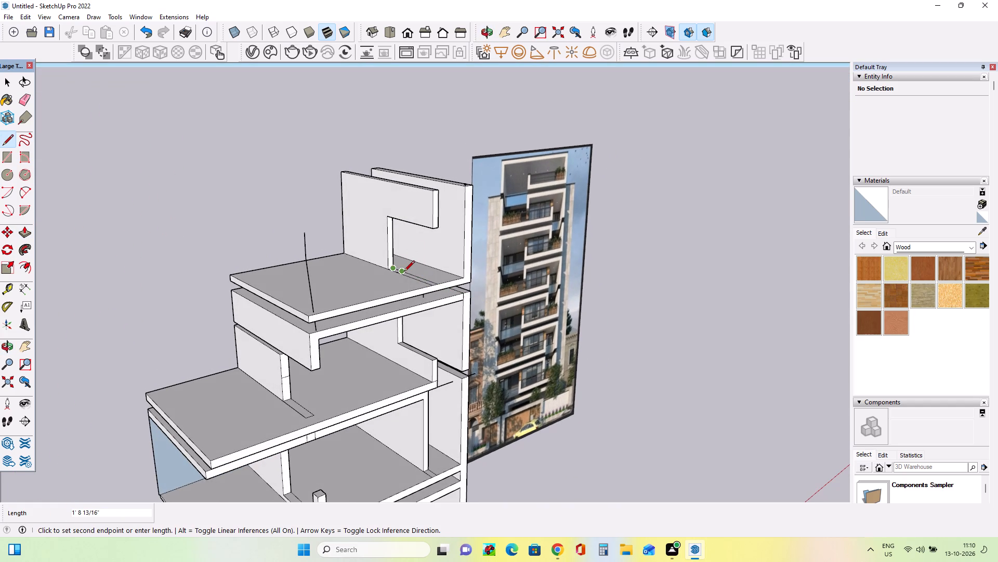
key("Escape")
left_click(399, 327)
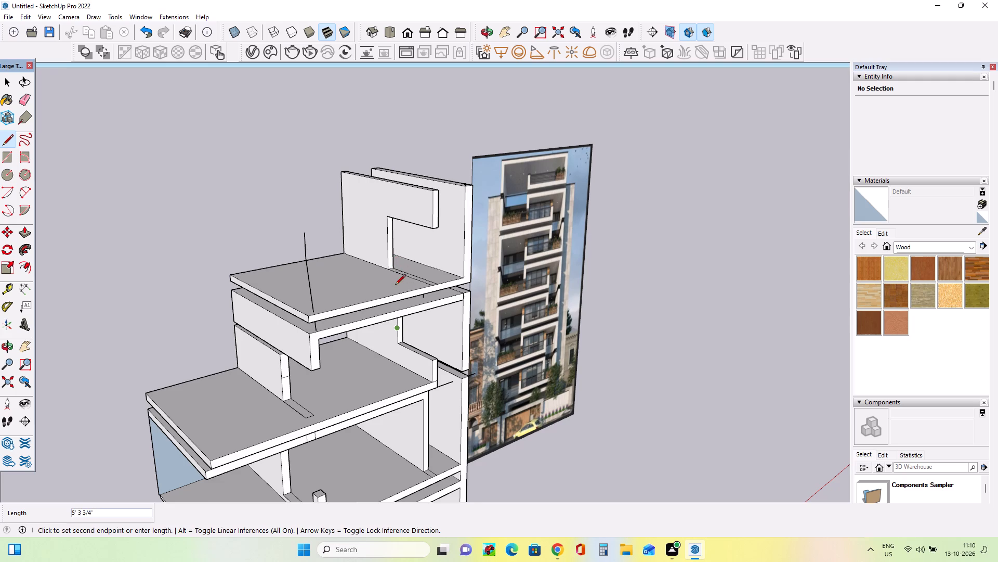
scroll(397, 278, "up", 1)
middle_click_drag(401, 278, 508, 269)
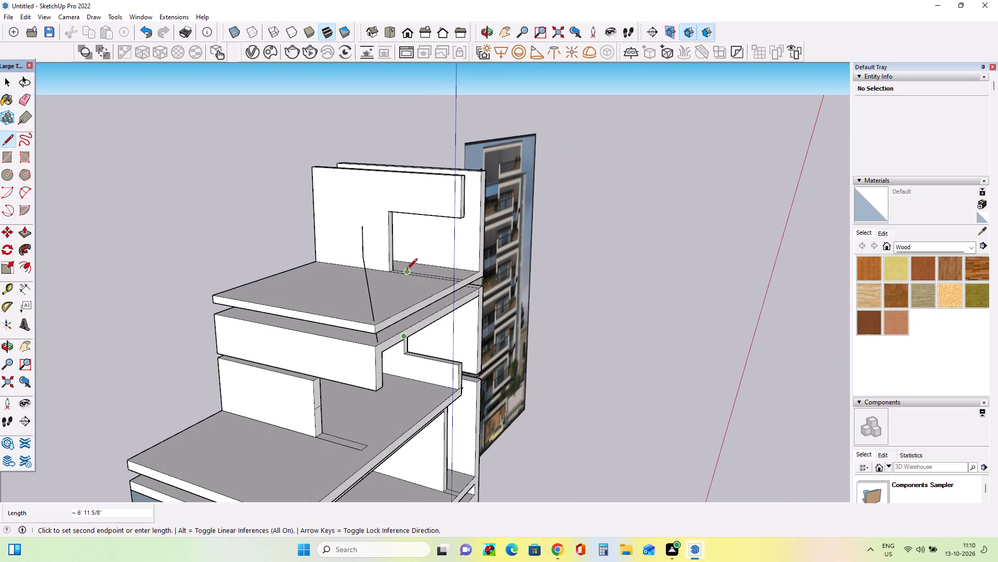
middle_click_drag(406, 270, 399, 210)
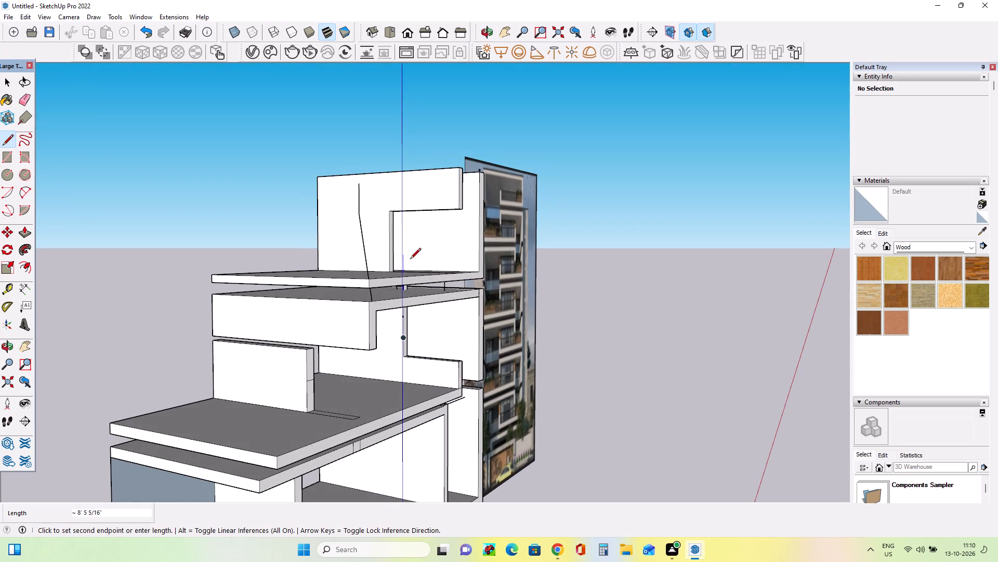
left_click(407, 252)
middle_click_drag(441, 301, 339, 369)
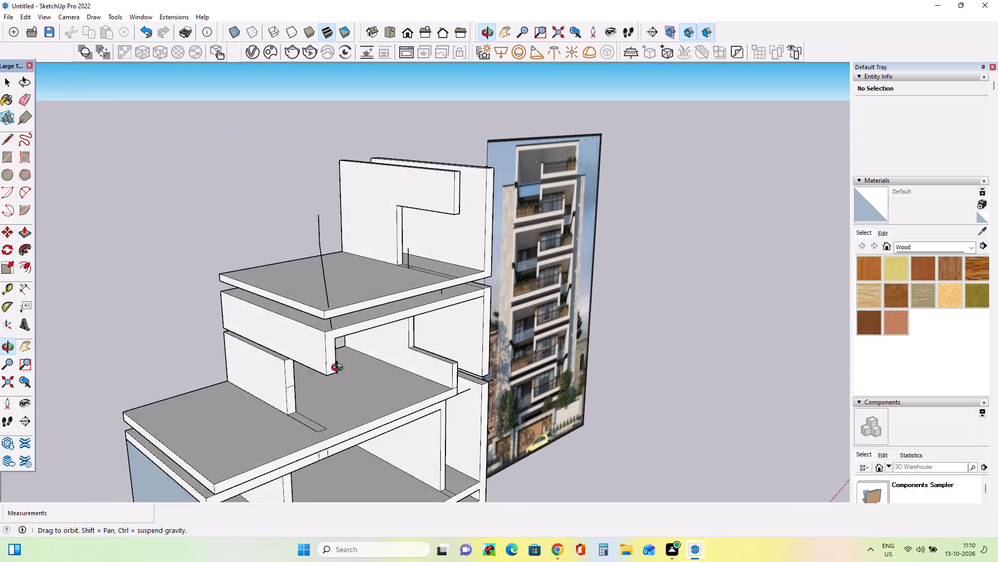
middle_click_drag(339, 369, 308, 386)
key("space")
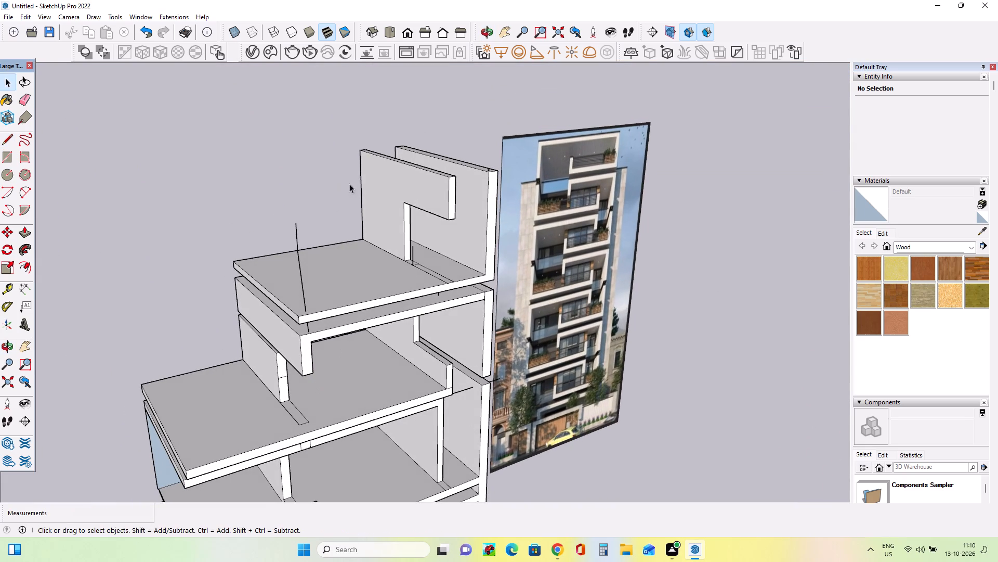
Pull the recessed lower part of the top storey's inner wall forward 1' 8 13/16" with Push/Pull to the guide line.
left_click(24, 235)
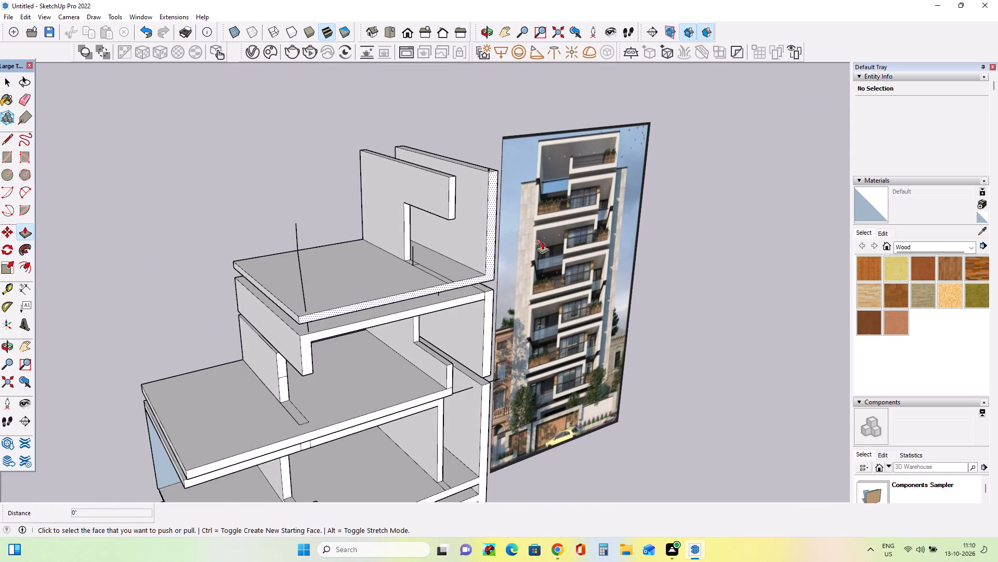
scroll(342, 219, "up", 6)
left_click(432, 251)
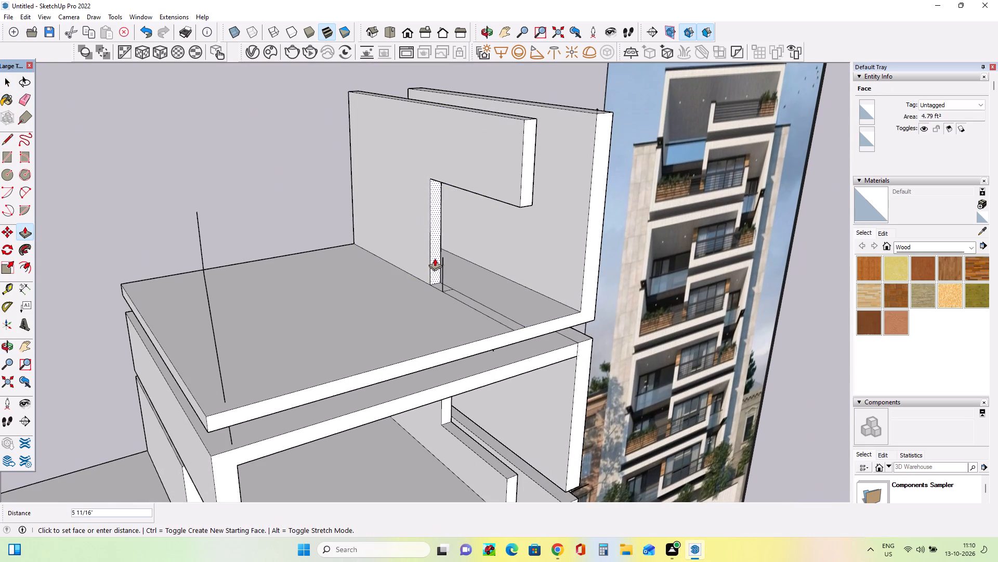
left_click(442, 278)
Examine the stacked storeys and the top inner wall's recess from several angles against the reference facade image.
middle_click_drag(466, 323, 411, 309)
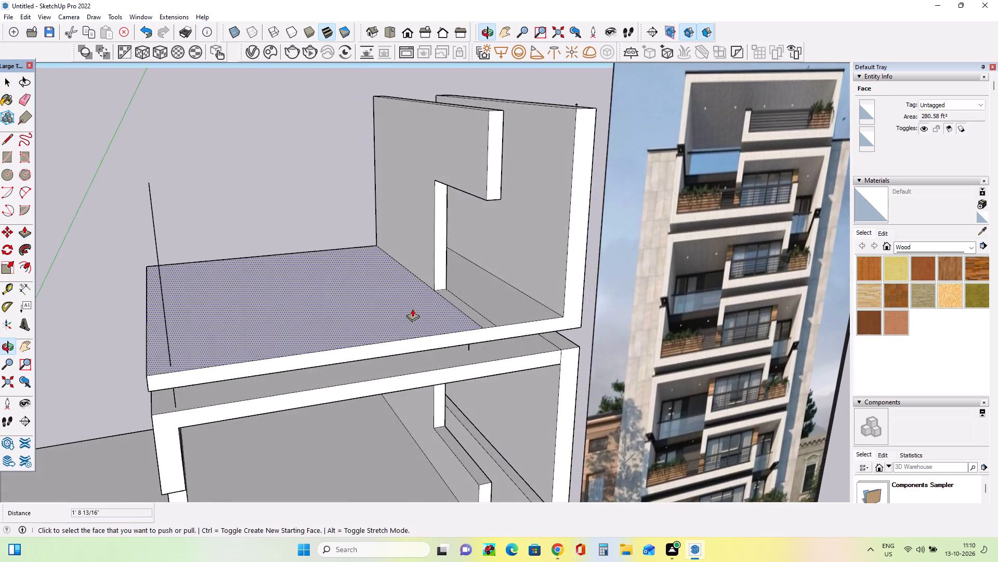
scroll(415, 308, "down", 9)
middle_click_drag(329, 355, 290, 341)
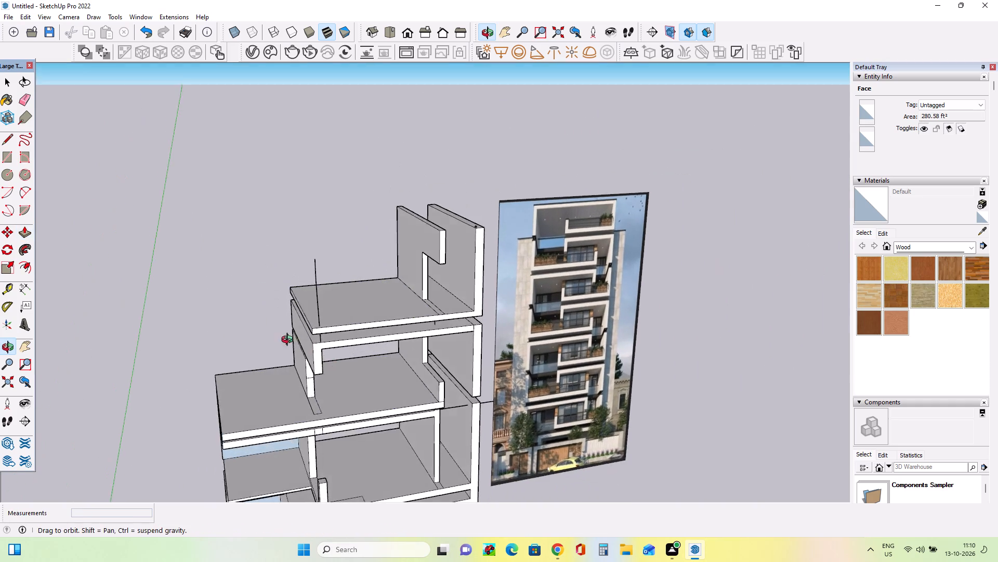
middle_click_drag(290, 341, 257, 342)
middle_click_drag(411, 333, 415, 341)
scroll(430, 333, "up", 3)
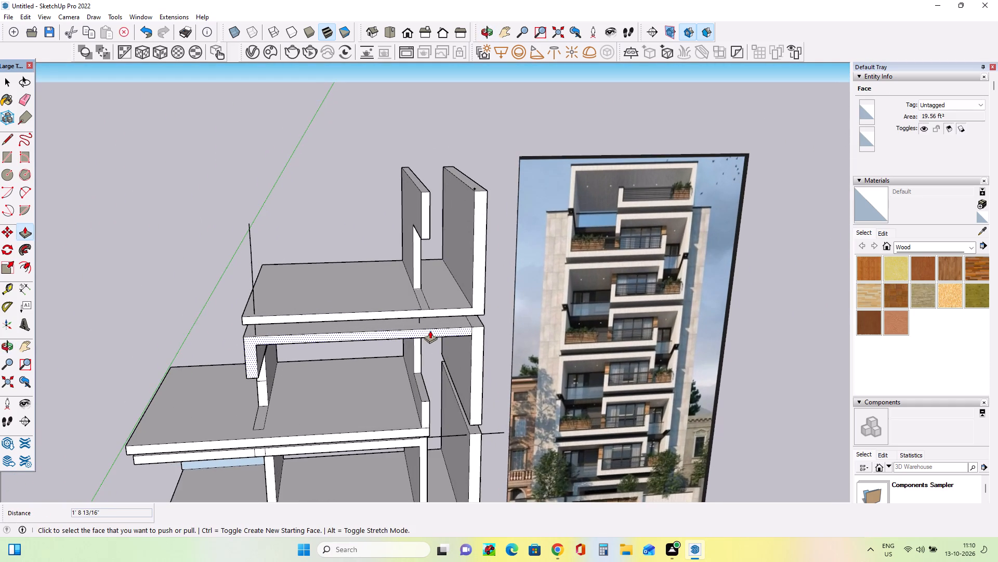
middle_click_drag(430, 330, 437, 334)
middle_click_drag(443, 329, 433, 285)
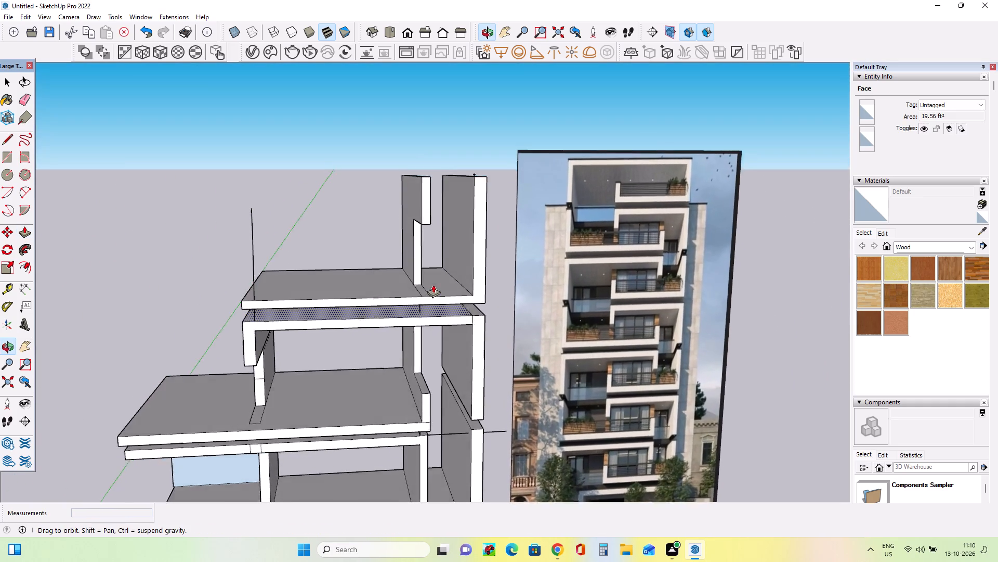
middle_click_drag(433, 285, 435, 288)
scroll(432, 284, "down", 4)
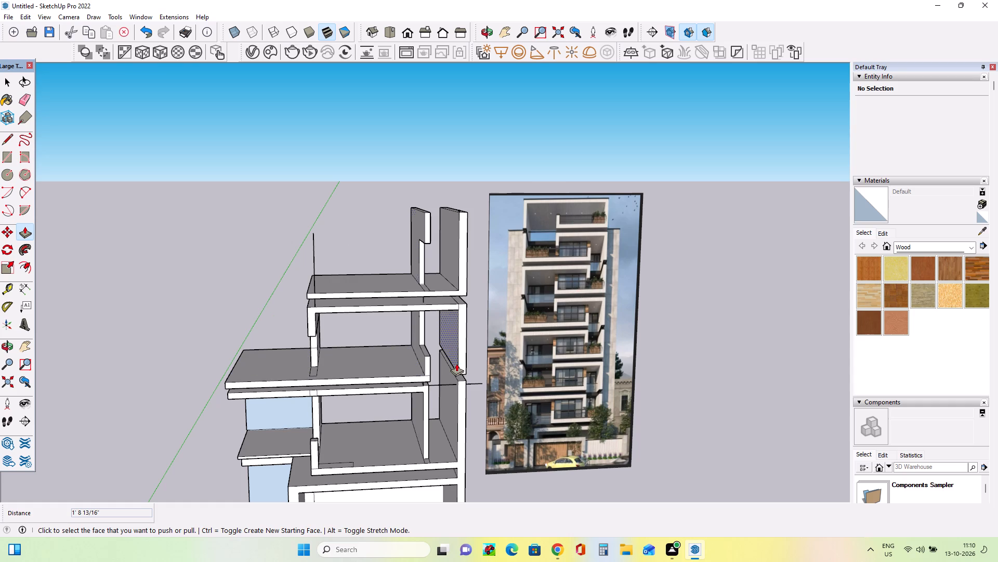
scroll(456, 363, "down", 2)
middle_click_drag(468, 379, 486, 395)
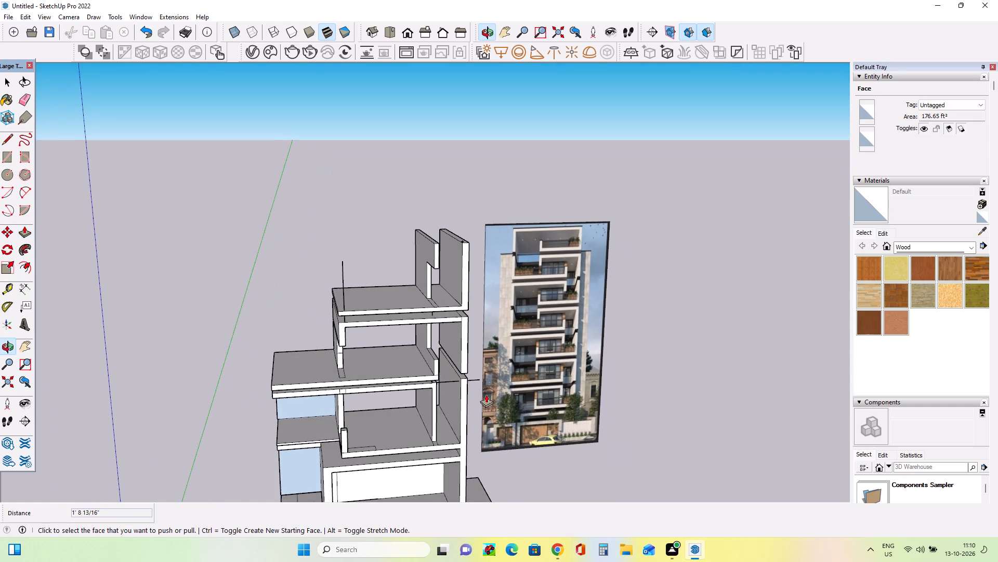
scroll(544, 376, "up", 3)
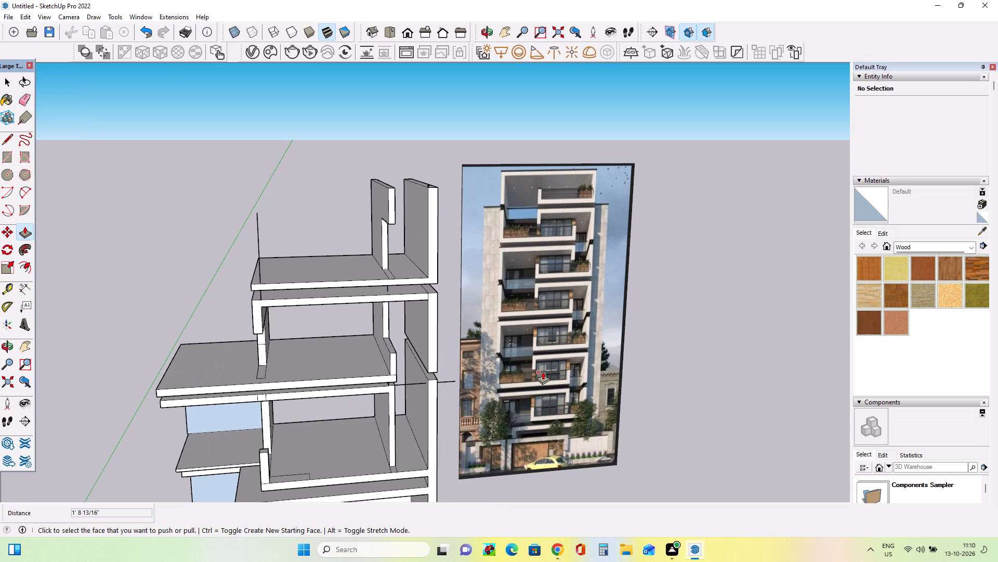
scroll(543, 372, "down", 1)
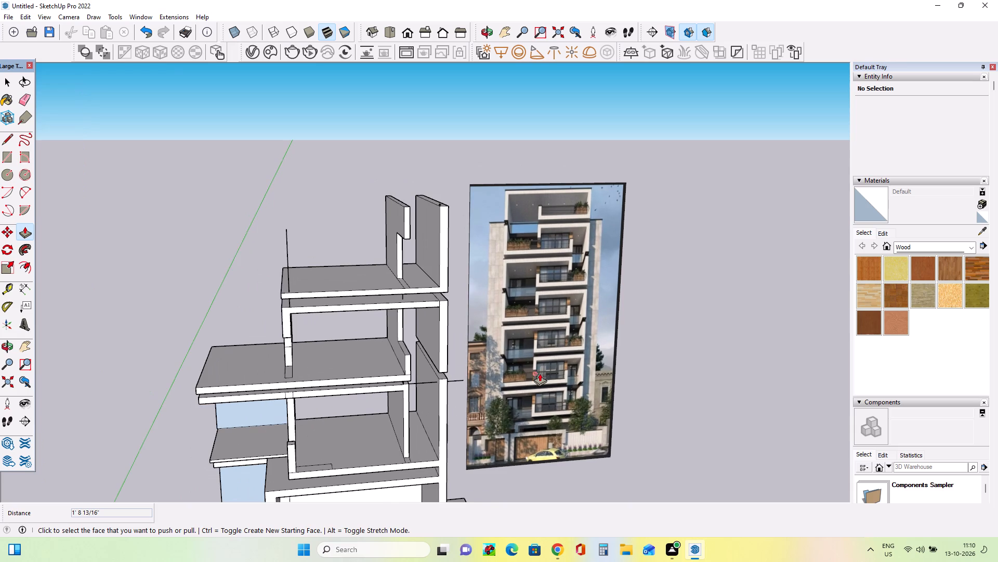
middle_click_drag(537, 375, 543, 349)
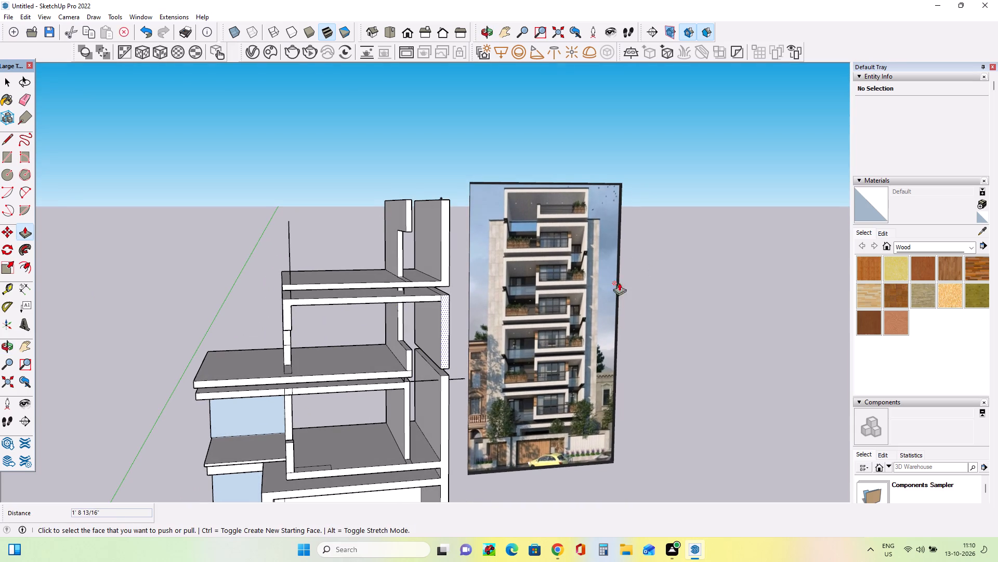
middle_click_drag(619, 322, 631, 379)
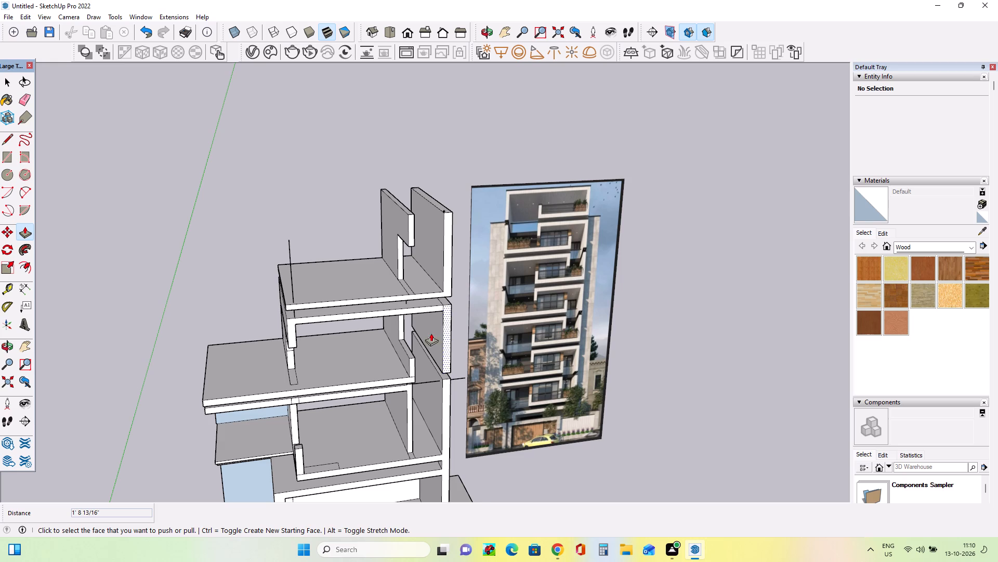
Draw a 17' 11 11/16" by about 8 9/16" rectangle along the upper edge of the top inner wall's floor-side face.
middle_click_drag(431, 333, 588, 365)
left_click(5, 155)
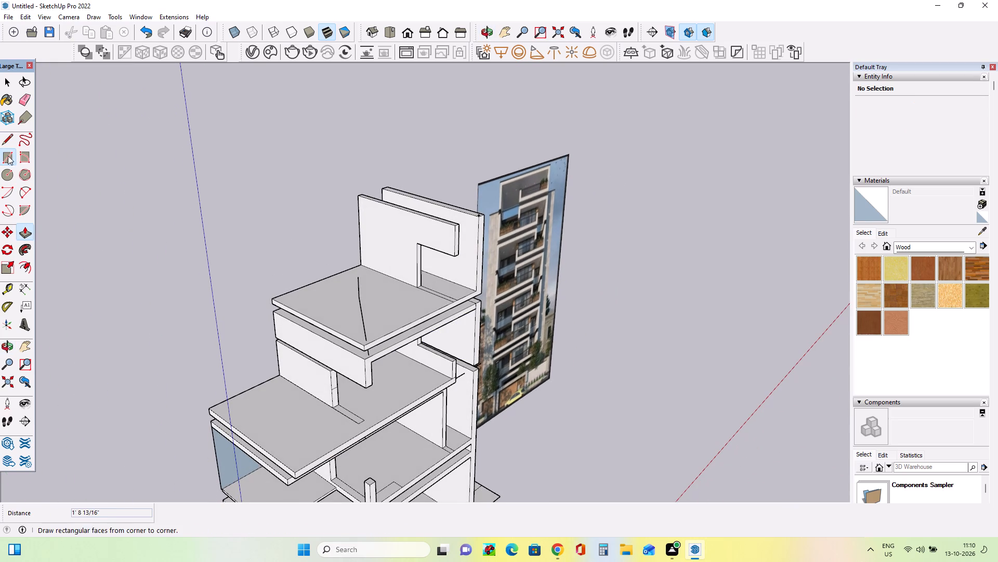
left_click(456, 225)
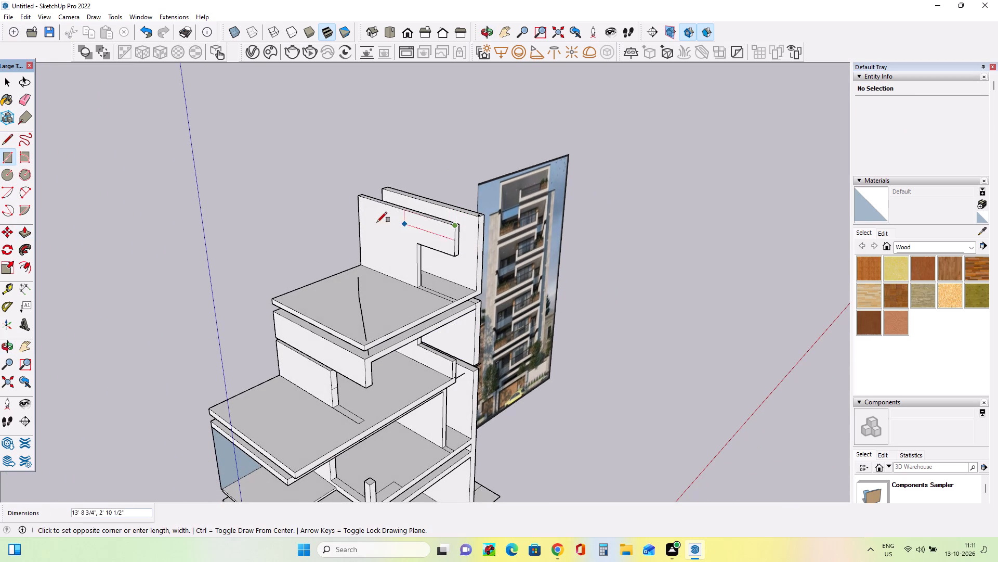
scroll(357, 209, "up", 5)
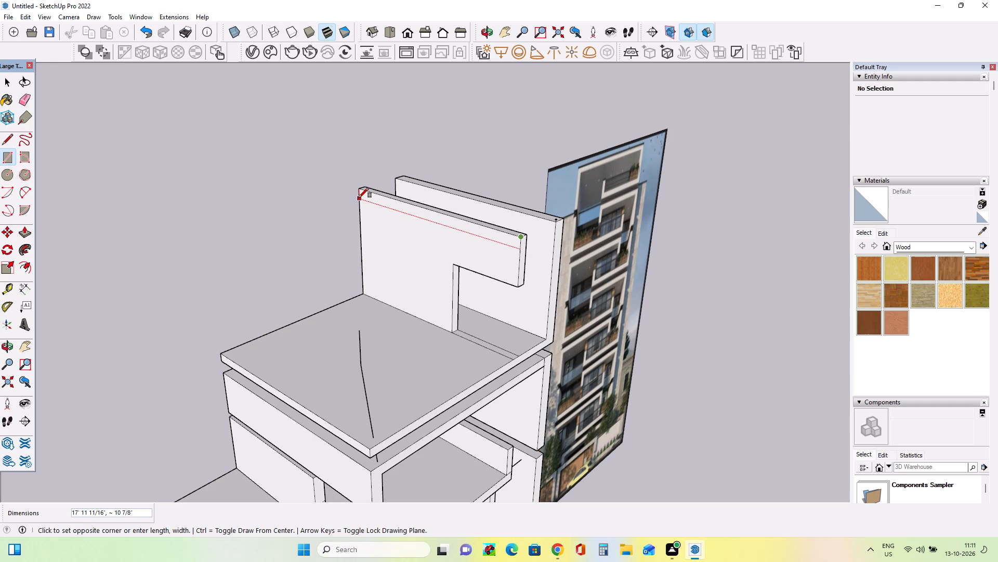
left_click(360, 196)
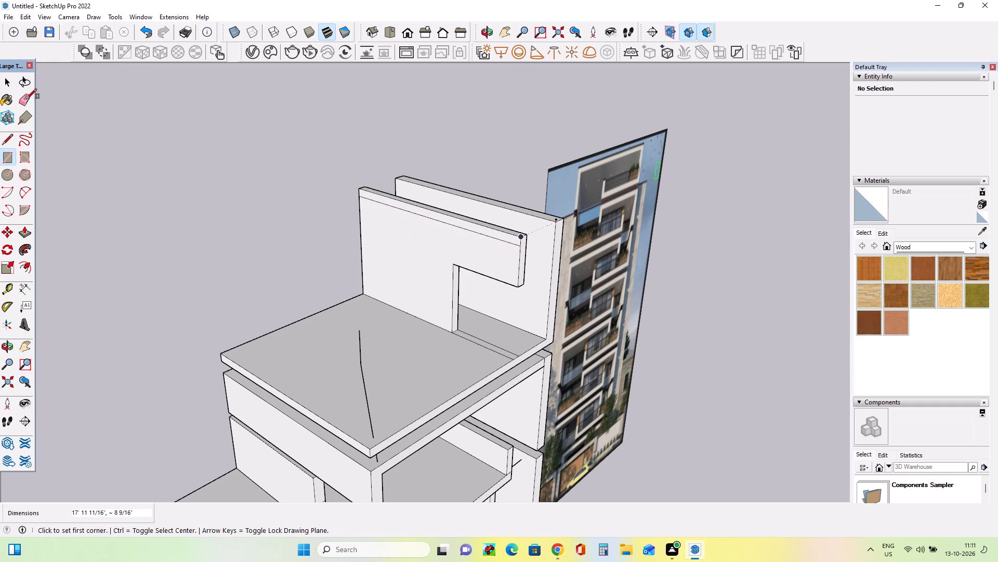
Pull the strip out 1' 5/16" and about another 14 ft 7 in over the top floor slab to form the roof slab.
left_click(20, 230)
left_click_drag(486, 228, 477, 229)
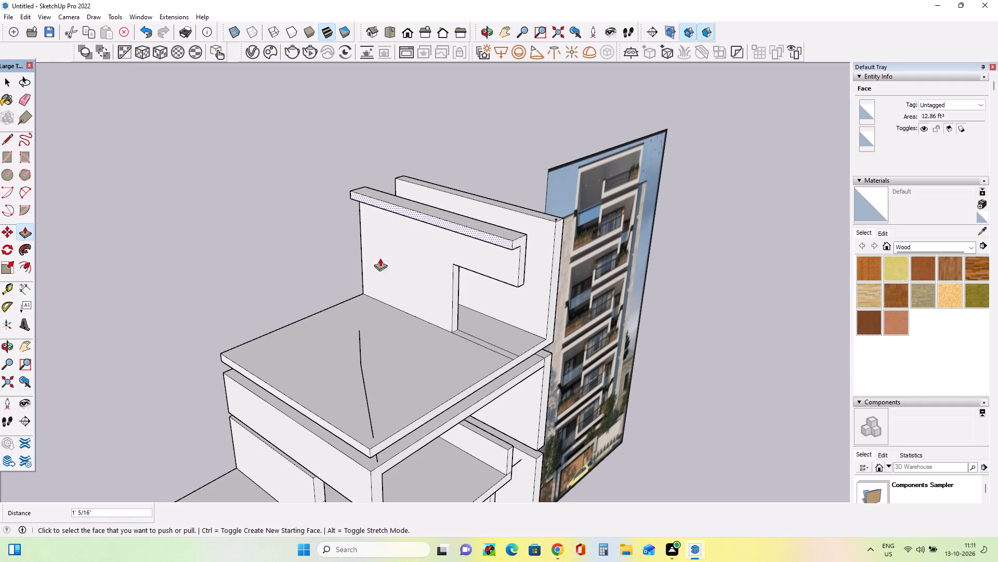
left_click(472, 235)
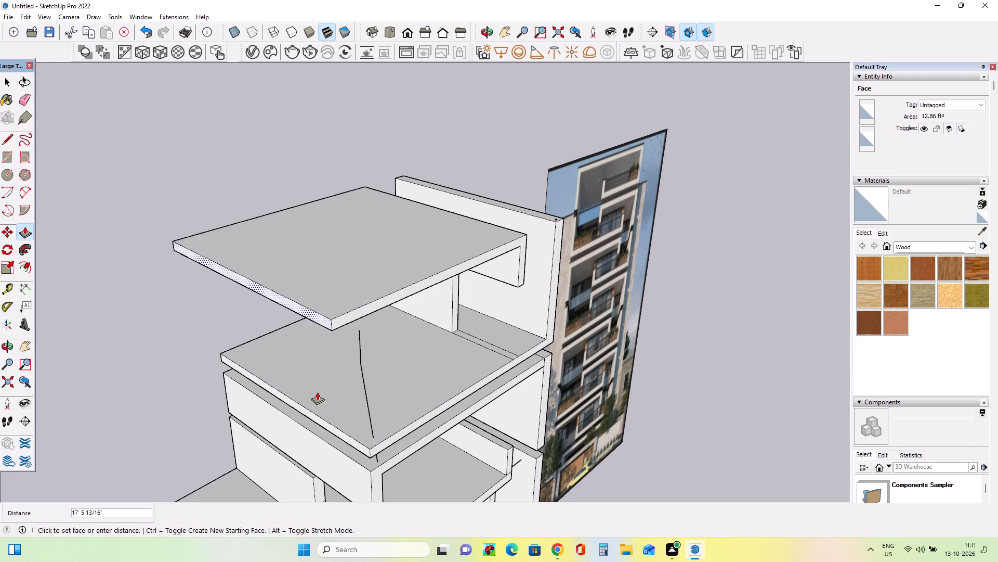
left_click(306, 409)
Examine the roof slab and the storeys below from several angles against the reference facade image.
middle_click_drag(431, 401, 268, 328)
scroll(268, 328, "down", 2)
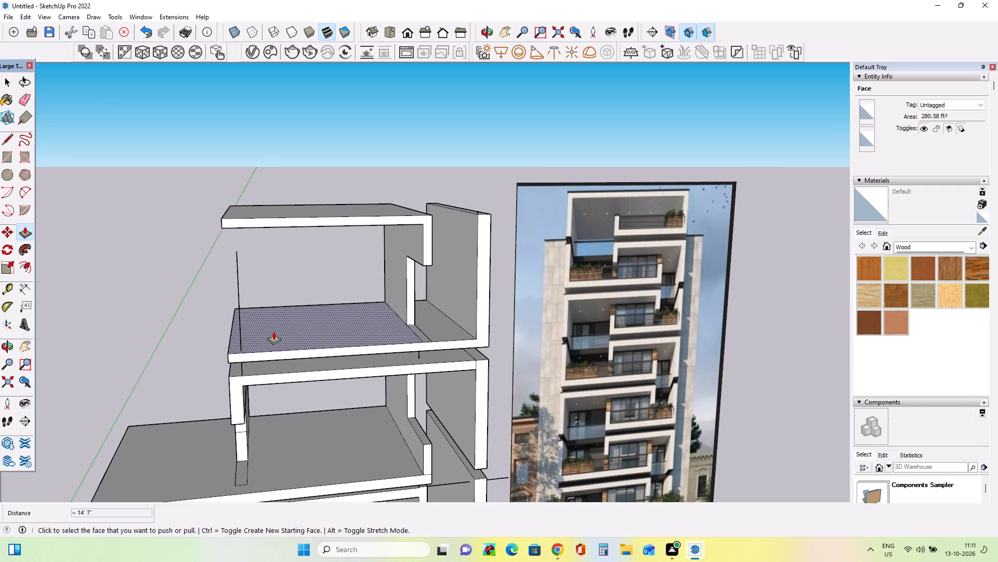
scroll(273, 331, "down", 4)
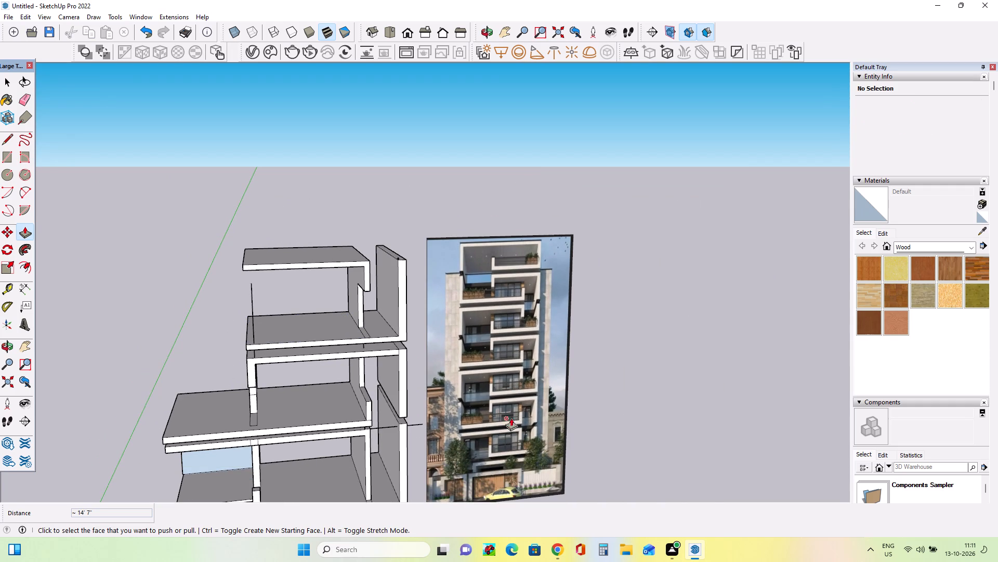
middle_click_drag(273, 334, 305, 357)
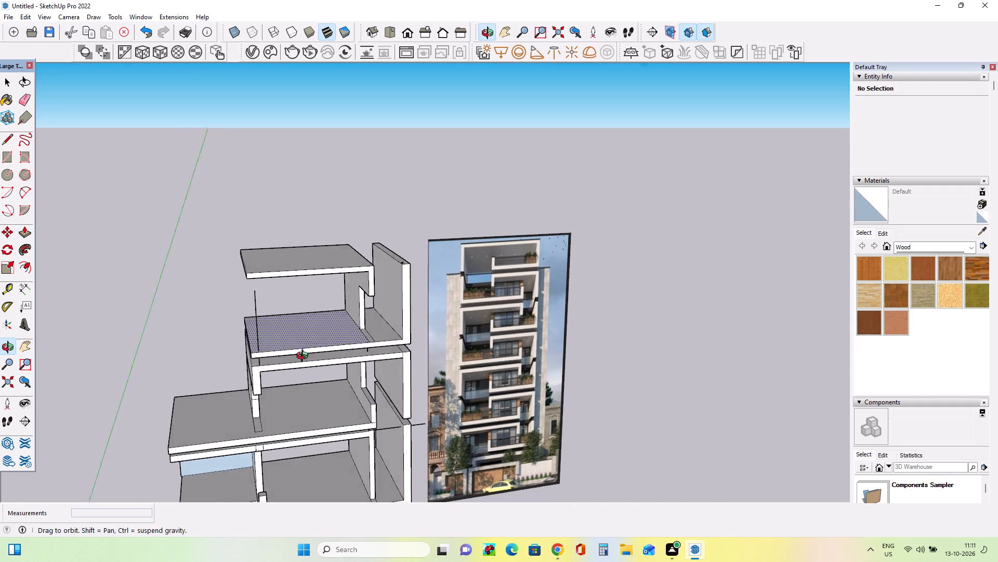
middle_click_drag(305, 357, 416, 365)
scroll(280, 391, "up", 3)
middle_click_drag(341, 382, 328, 387)
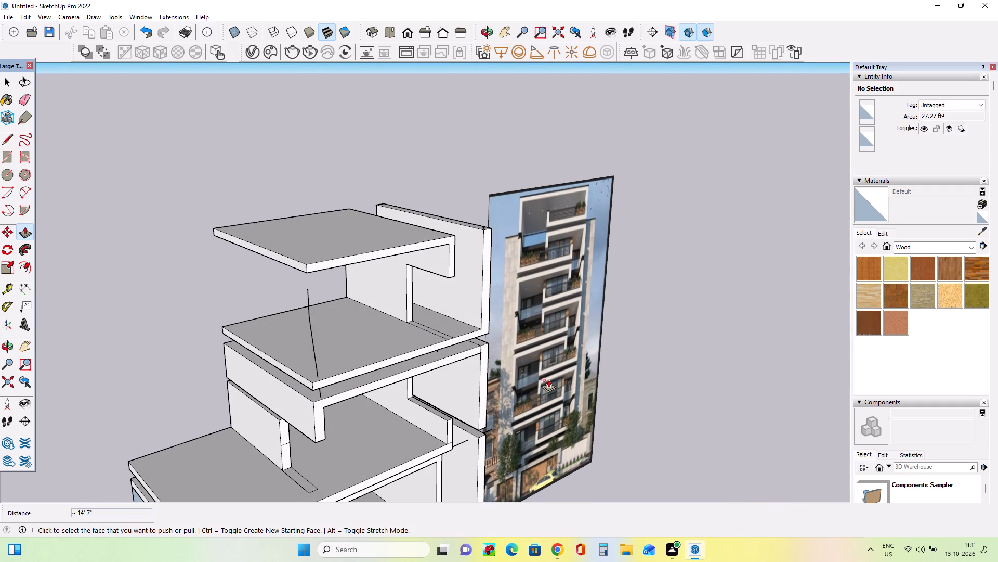
middle_click_drag(561, 383, 494, 367)
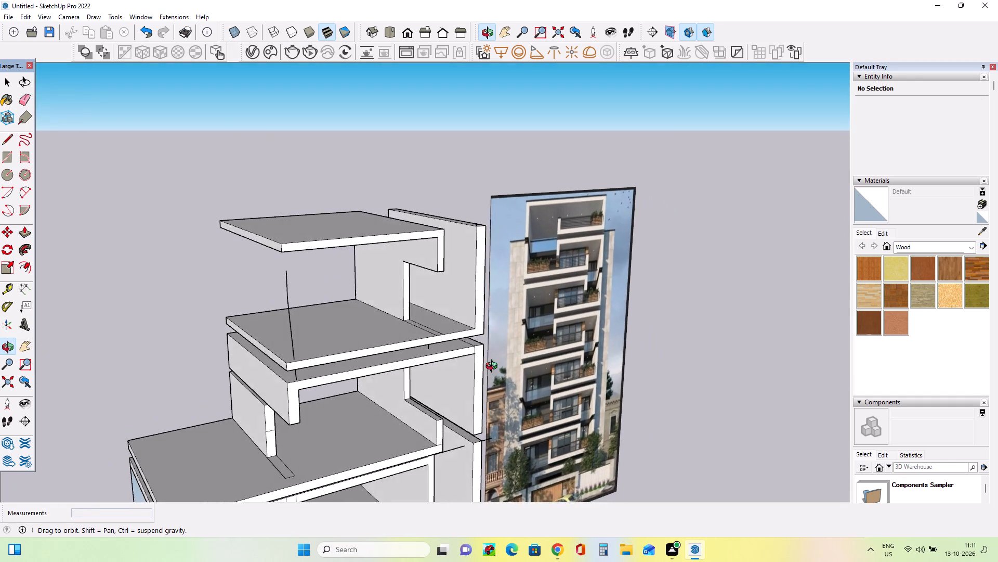
middle_click_drag(494, 367, 444, 373)
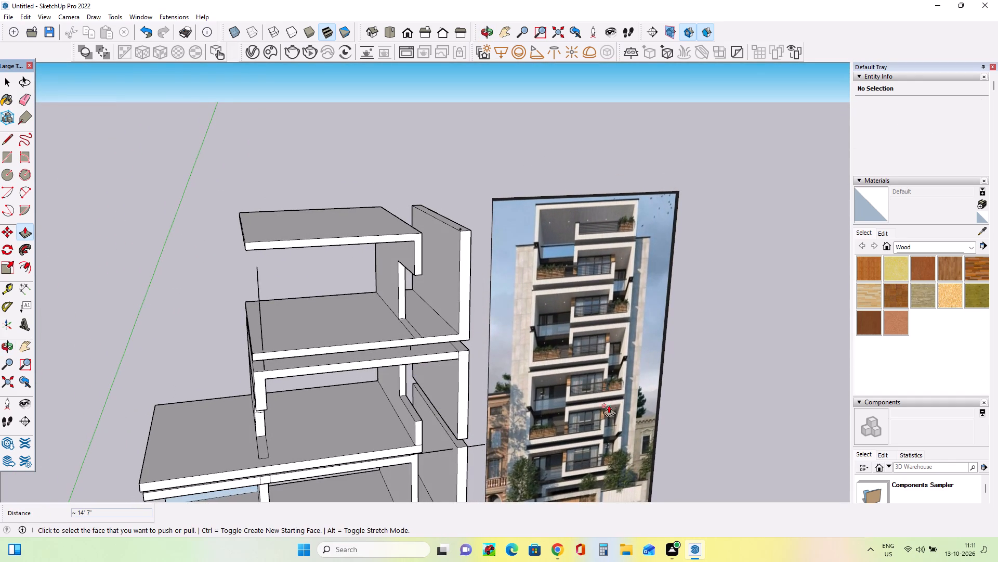
Examine the roof slab and the open edge of the top floor slab from several angles against the reference facade image.
middle_click_drag(611, 396, 624, 394)
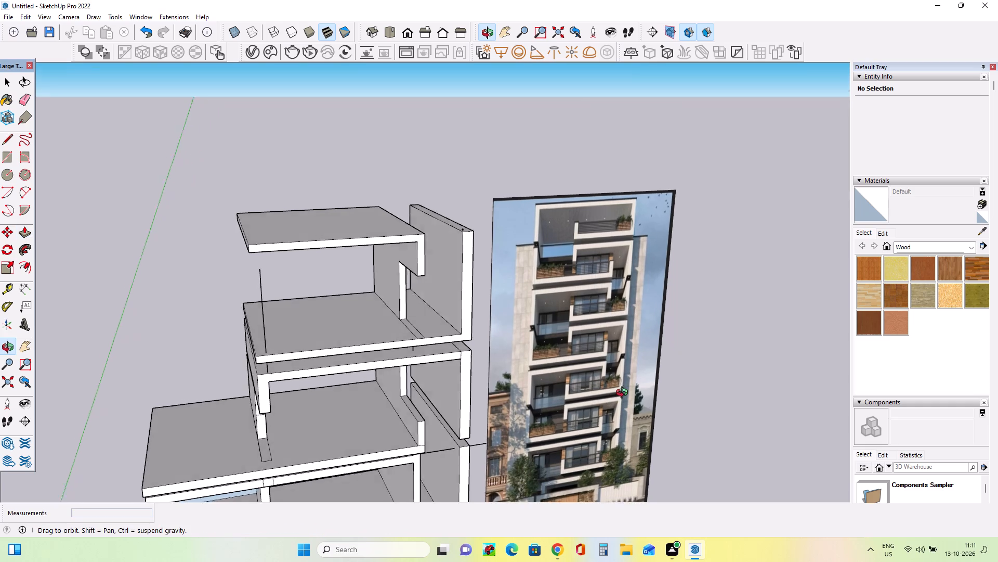
middle_click_drag(624, 394, 631, 379)
middle_click_drag(596, 401, 544, 397)
scroll(582, 401, "up", 2)
middle_click_drag(578, 335, 590, 350)
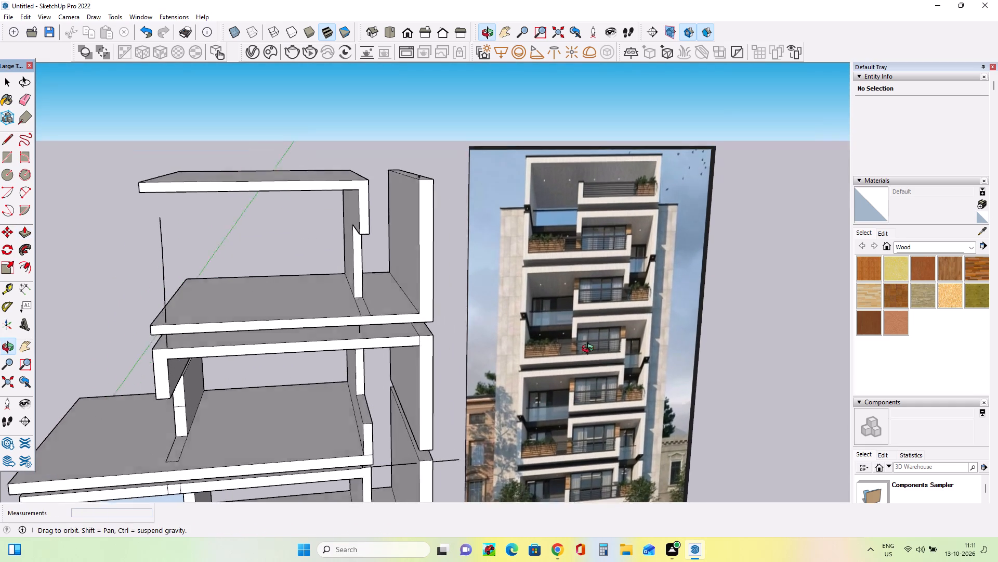
middle_click_drag(590, 350, 702, 363)
middle_click_drag(138, 408, 235, 424)
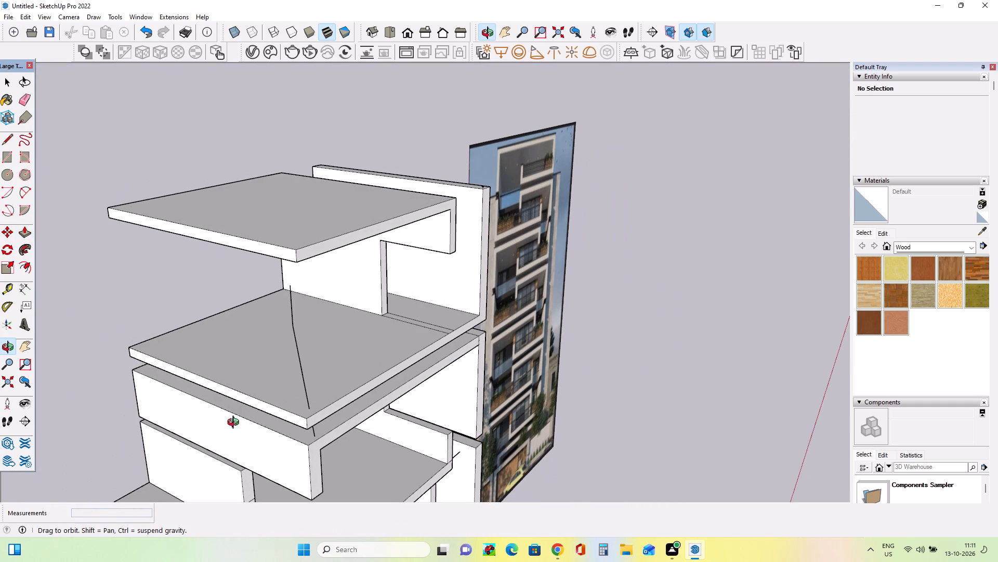
middle_click_drag(235, 424, 192, 436)
middle_click_drag(258, 446, 167, 374)
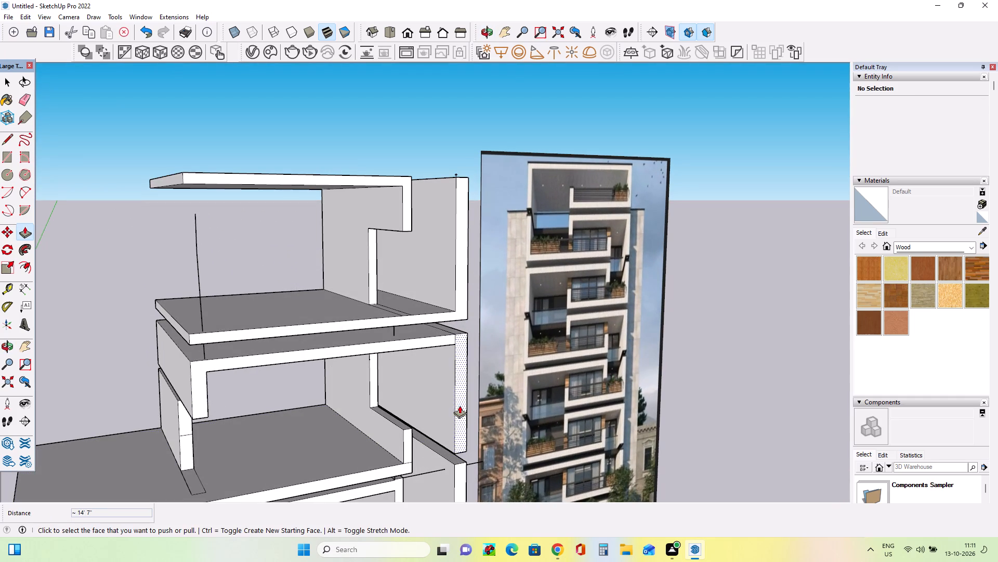
Draw a 17' 11 11/16" by about 11 1/2" rectangle along the open outer edge of the top floor slab.
middle_click_drag(245, 357, 341, 418)
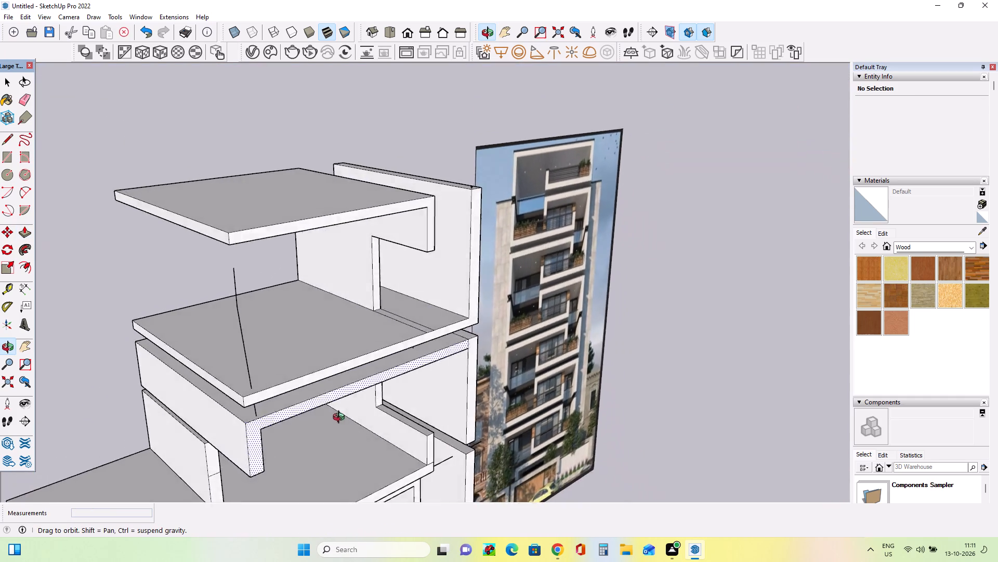
middle_click_drag(341, 418, 366, 429)
left_click(1, 159)
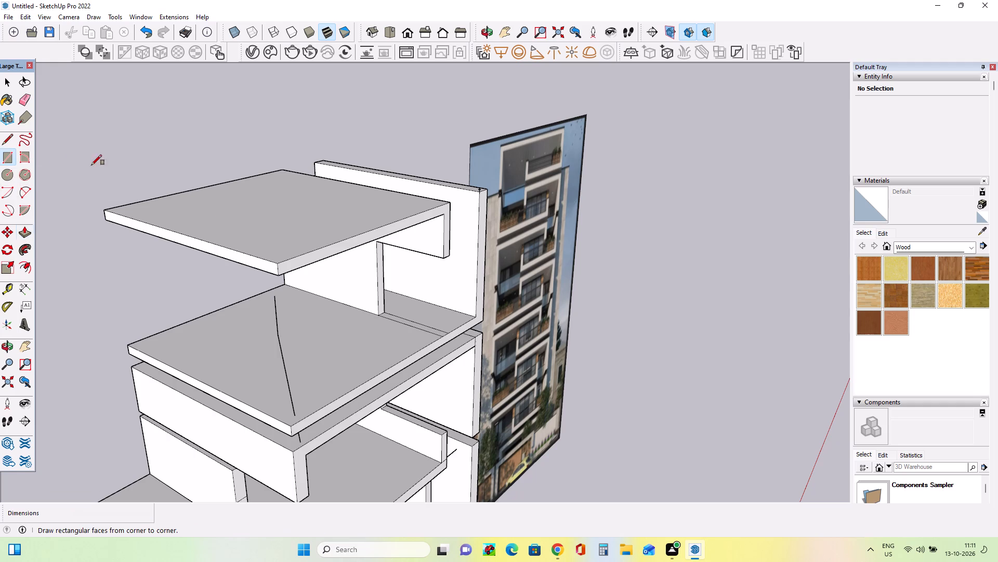
left_click(289, 427)
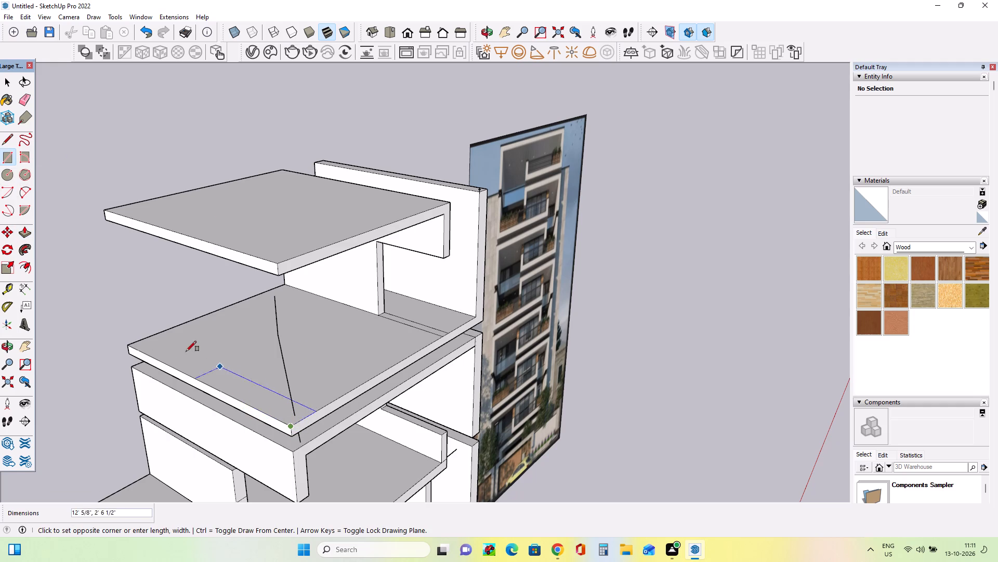
left_click(140, 343)
Pull the edge strip on the top floor slab up about 4' 1 1/2" to form a parapet wall.
scroll(288, 464, "up", 4)
middle_click_drag(319, 458, 315, 459)
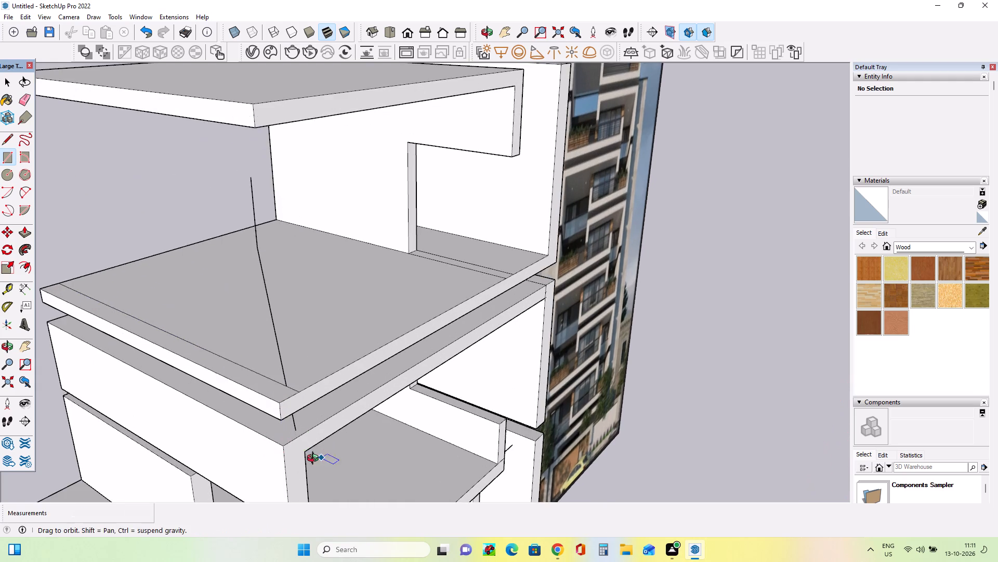
middle_click_drag(315, 459, 245, 467)
scroll(254, 446, "down", 4)
middle_click_drag(252, 446, 191, 411)
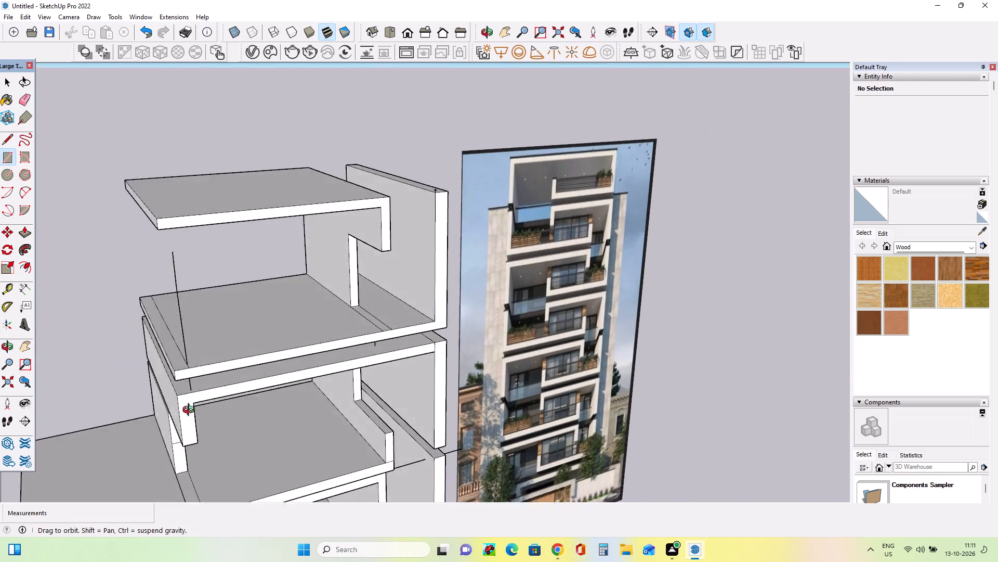
middle_click_drag(191, 411, 244, 418)
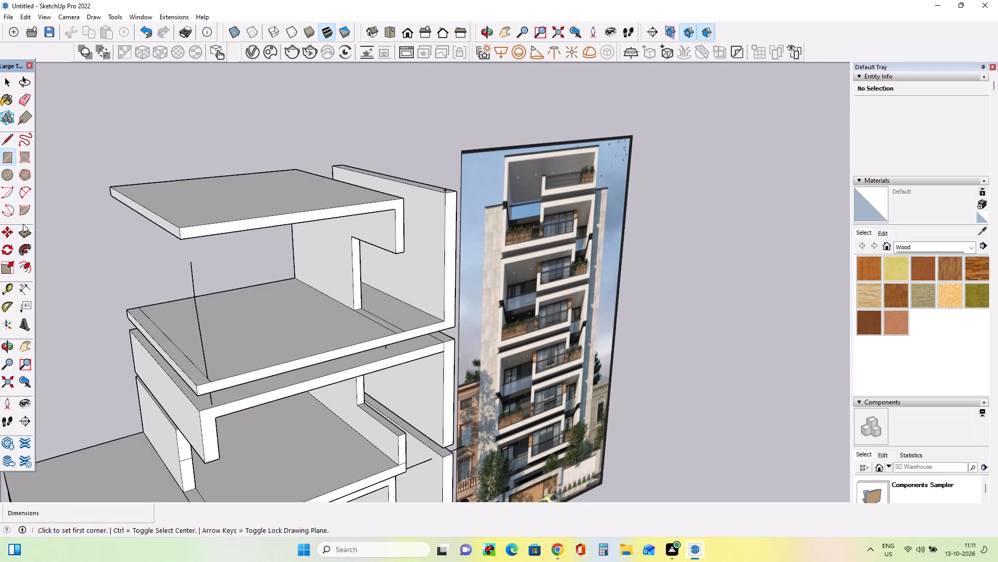
left_click(21, 234)
left_click(191, 372)
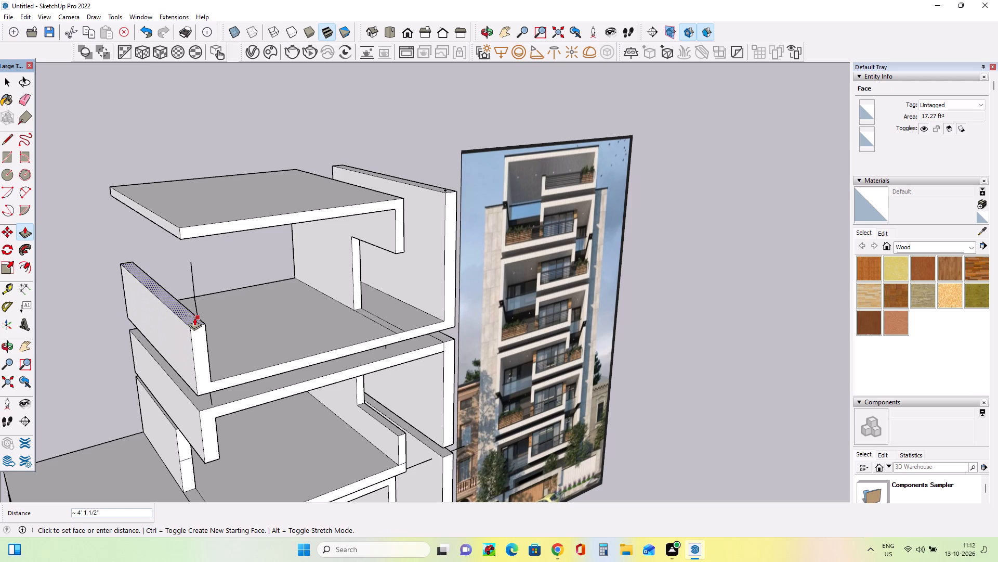
left_click(194, 317)
Examine the top floor's parapet wall and the storeys below from several angles against the reference facade image.
middle_click_drag(256, 380, 206, 336)
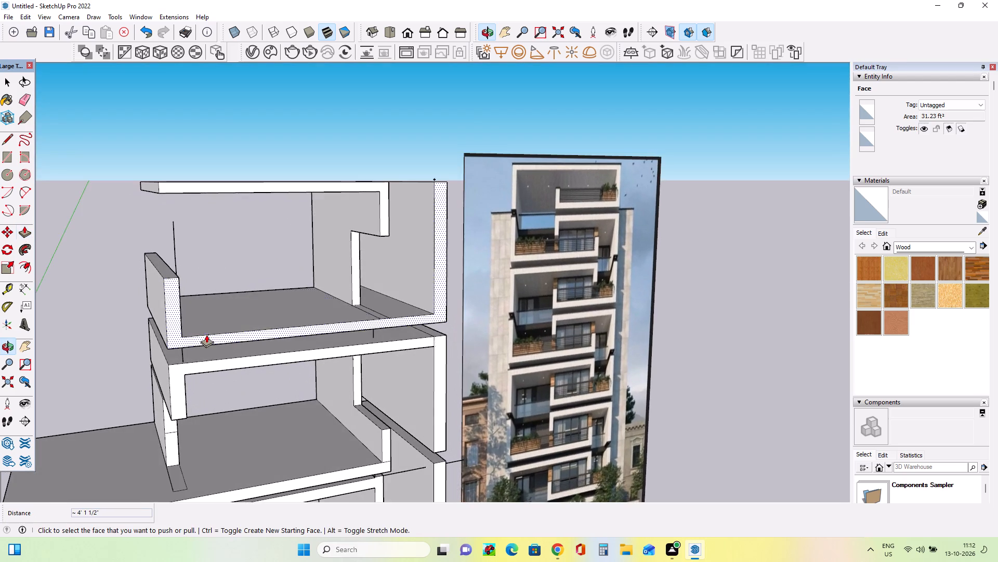
scroll(206, 335, "down", 3)
middle_click_drag(208, 343, 218, 365)
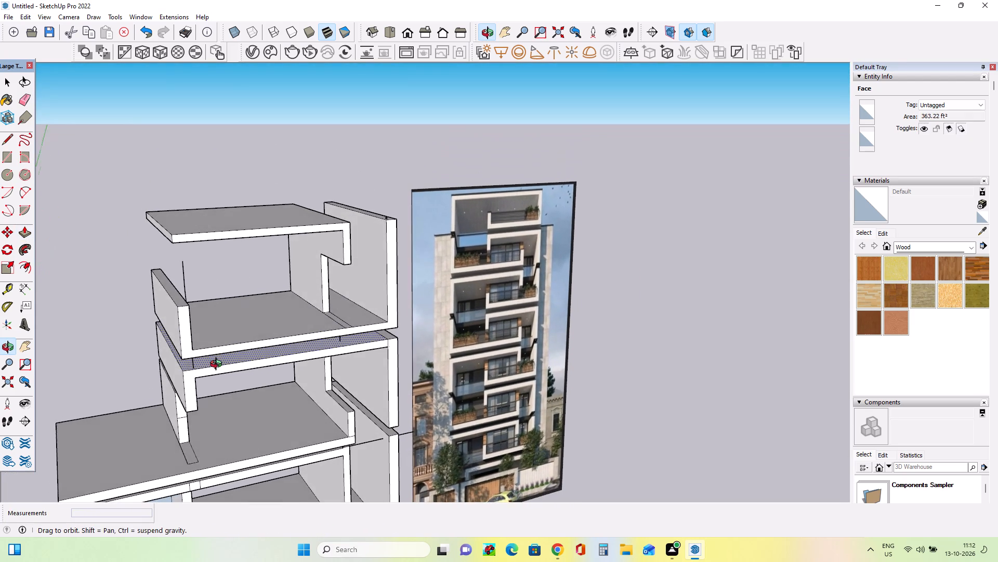
middle_click_drag(218, 365, 165, 372)
middle_click_drag(159, 366, 192, 374)
middle_click_drag(188, 373, 229, 375)
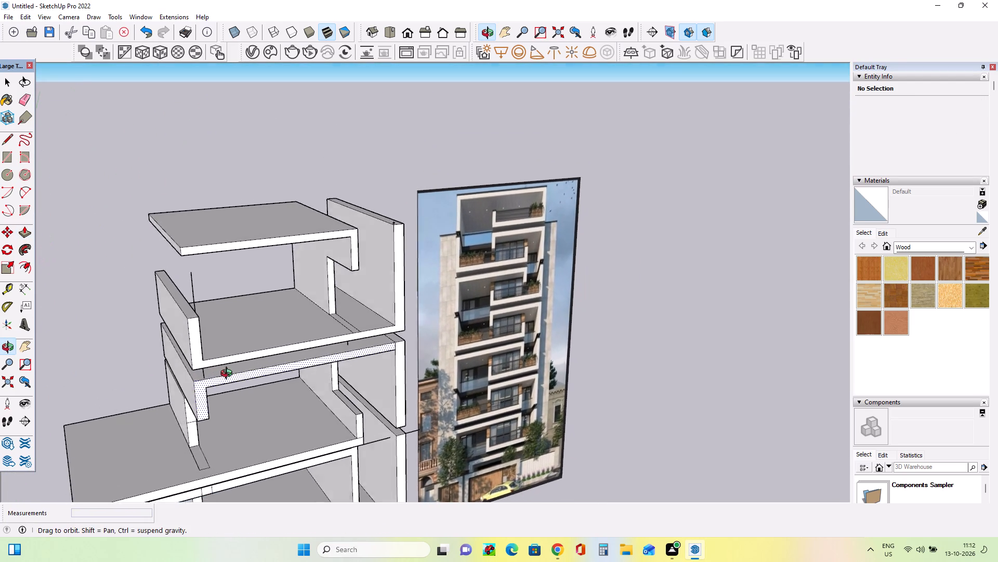
middle_click_drag(229, 375, 356, 389)
middle_click_drag(270, 405, 273, 431)
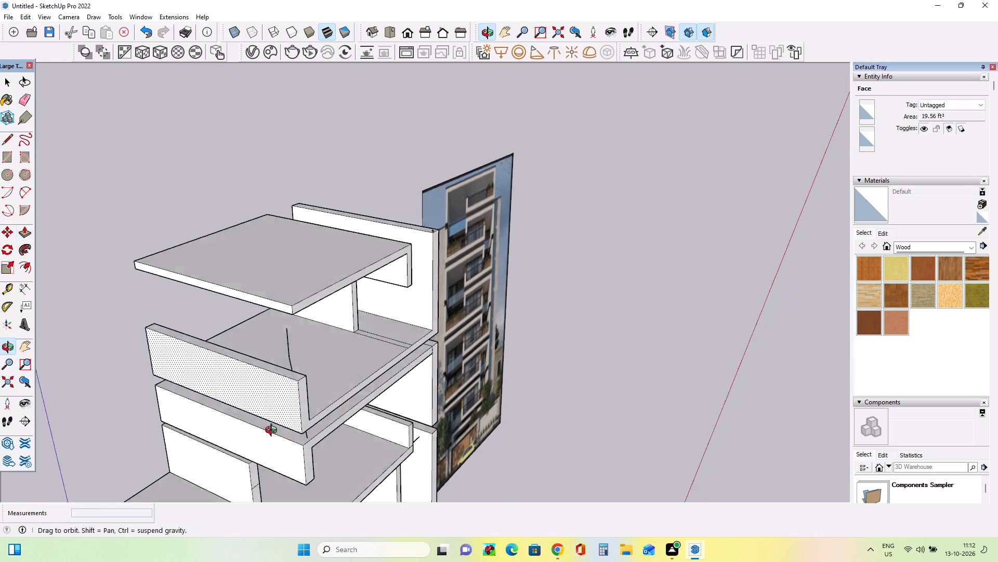
middle_click_drag(273, 431, 273, 441)
left_click(7, 157)
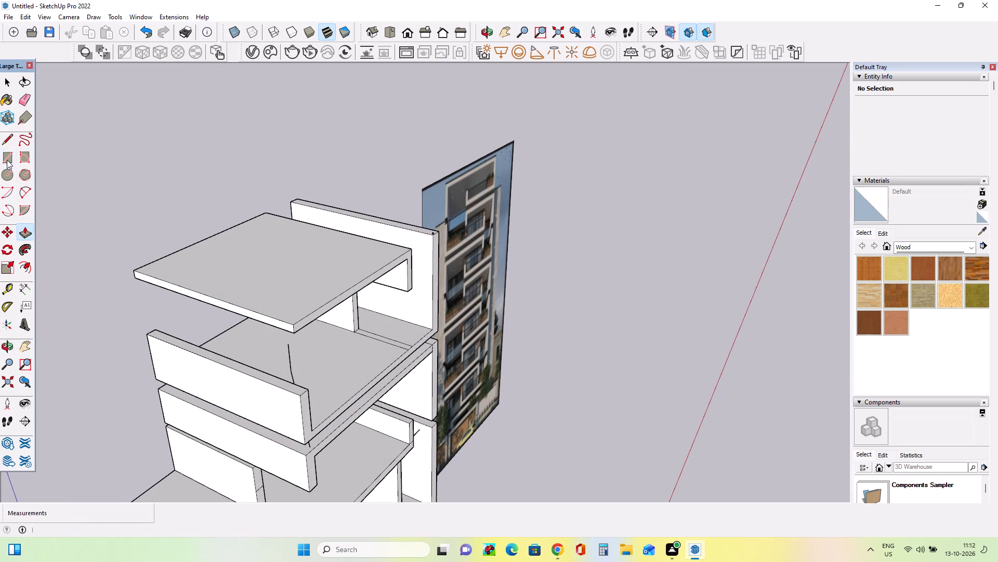
middle_click_drag(294, 408, 255, 334)
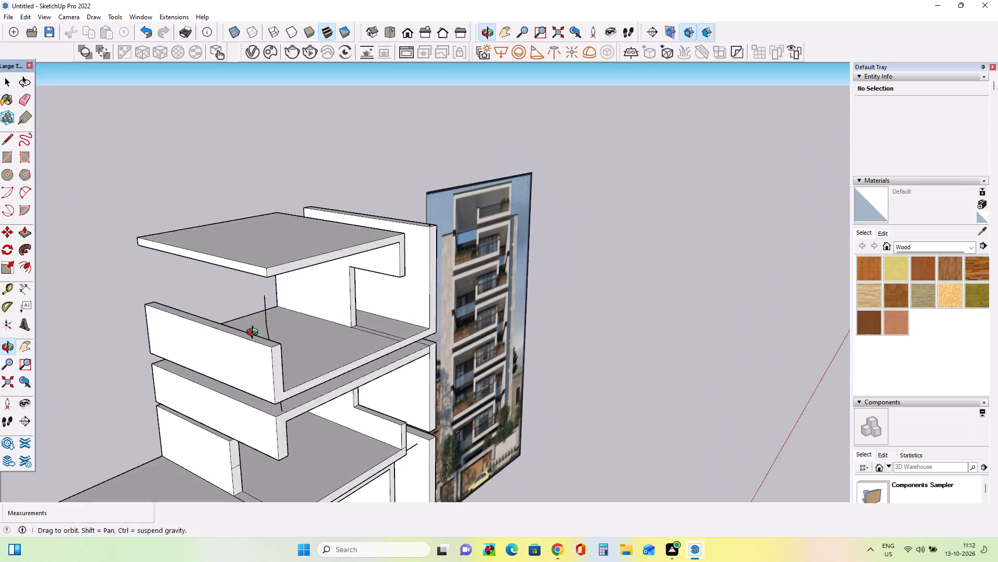
middle_click_drag(255, 334, 253, 330)
middle_click_drag(254, 353, 257, 346)
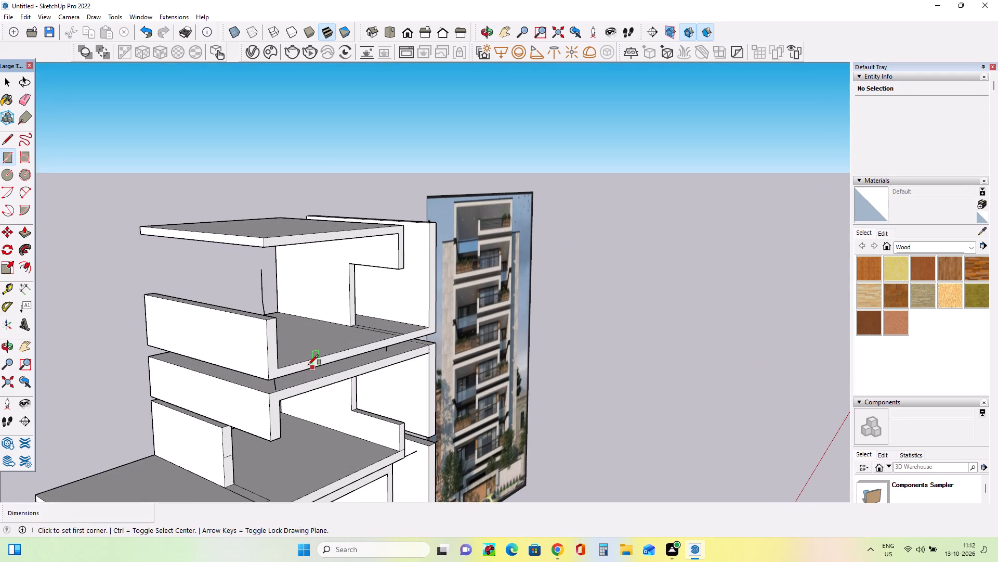
middle_click_drag(269, 371, 242, 323)
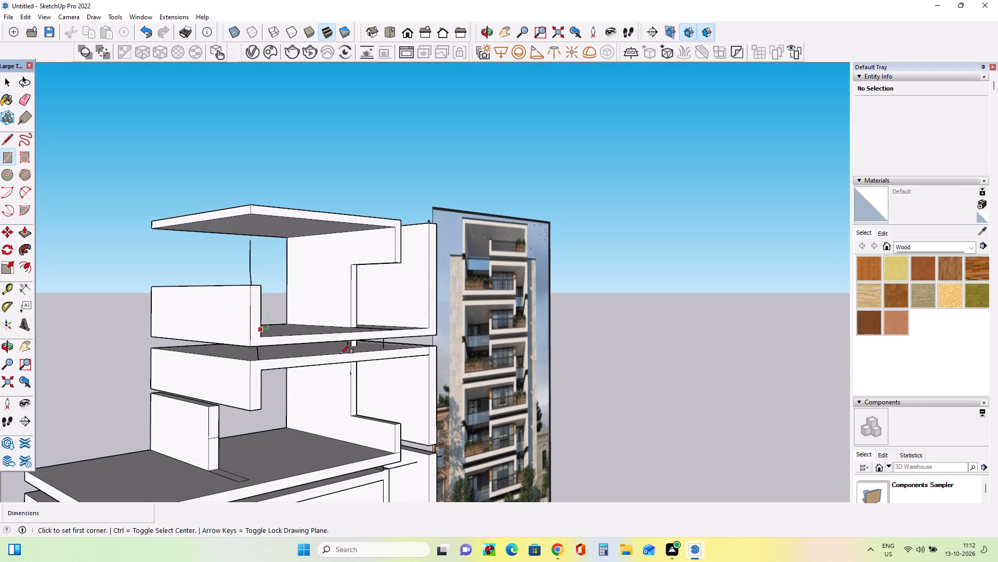
middle_click_drag(347, 356, 225, 398)
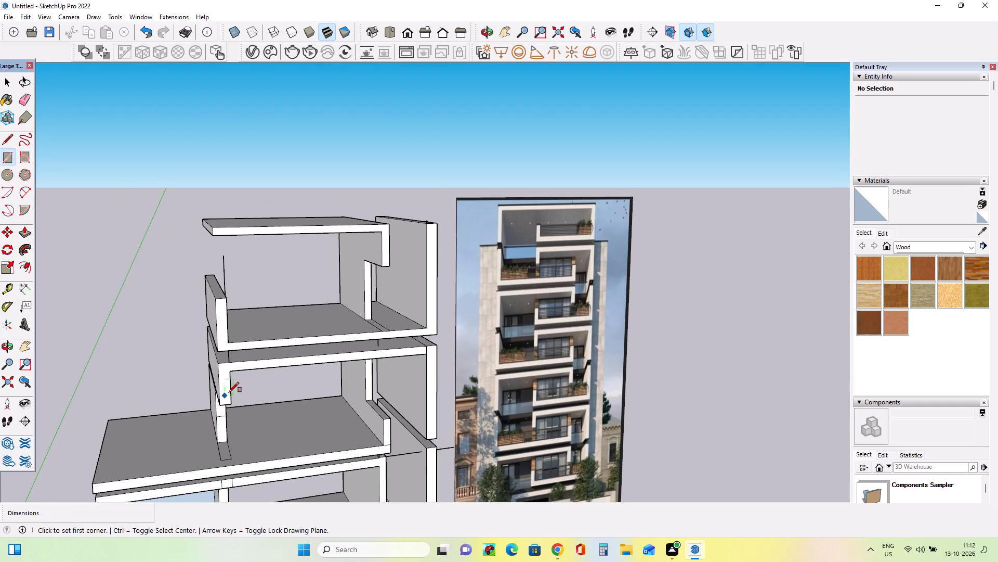
middle_click_drag(301, 341, 318, 311)
scroll(318, 311, "down", 6)
middle_click_drag(328, 336, 361, 372)
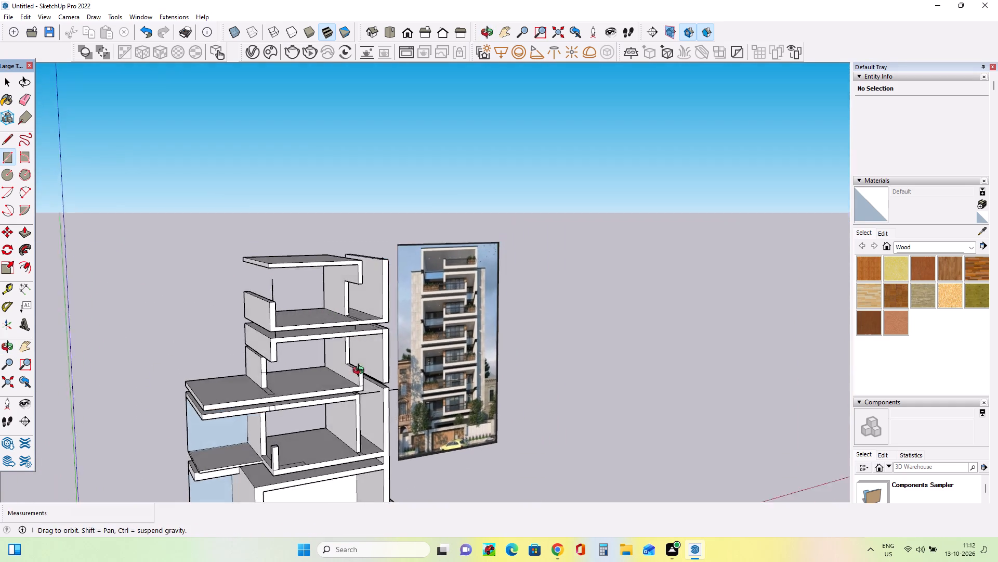
middle_click_drag(361, 372, 395, 386)
scroll(272, 473, "up", 4)
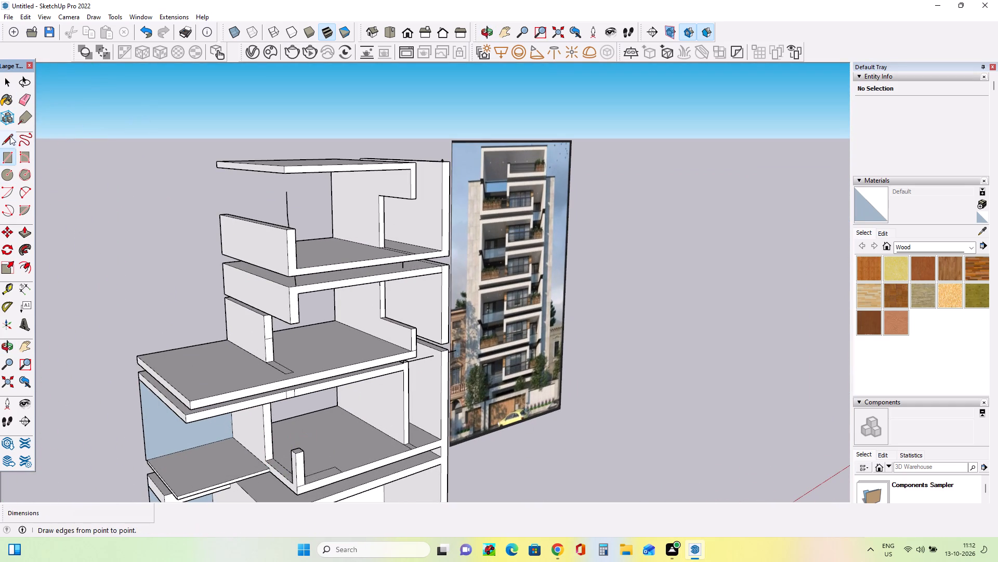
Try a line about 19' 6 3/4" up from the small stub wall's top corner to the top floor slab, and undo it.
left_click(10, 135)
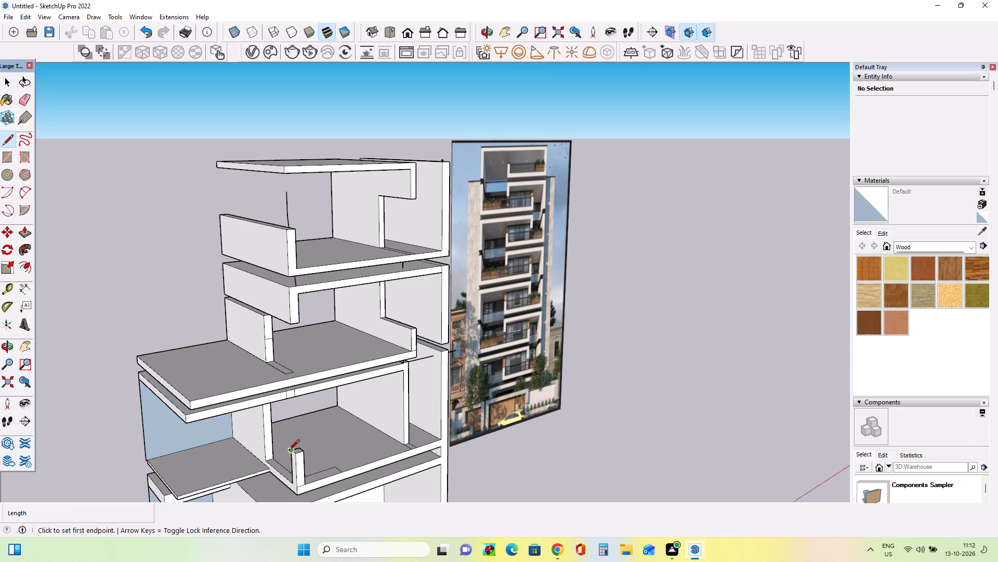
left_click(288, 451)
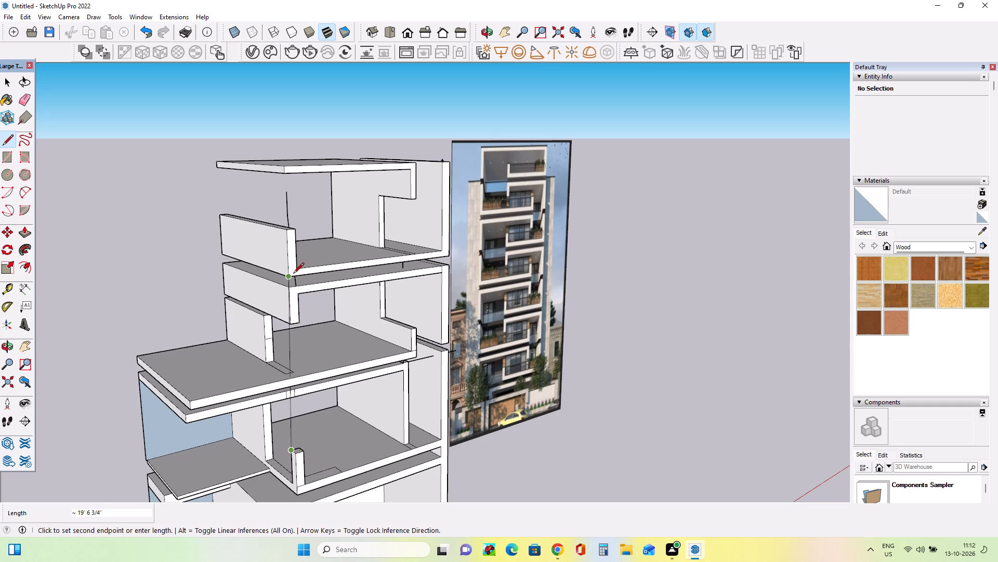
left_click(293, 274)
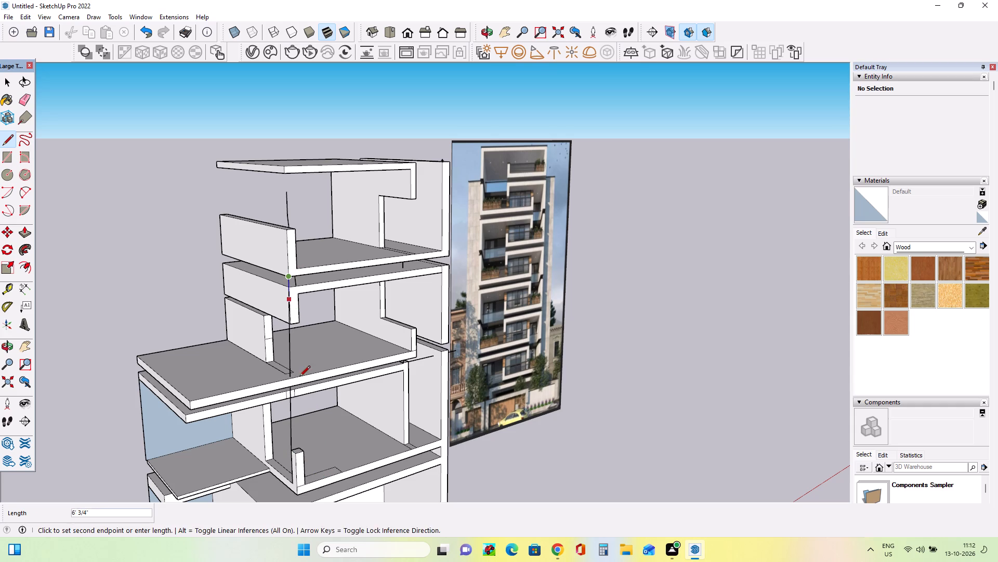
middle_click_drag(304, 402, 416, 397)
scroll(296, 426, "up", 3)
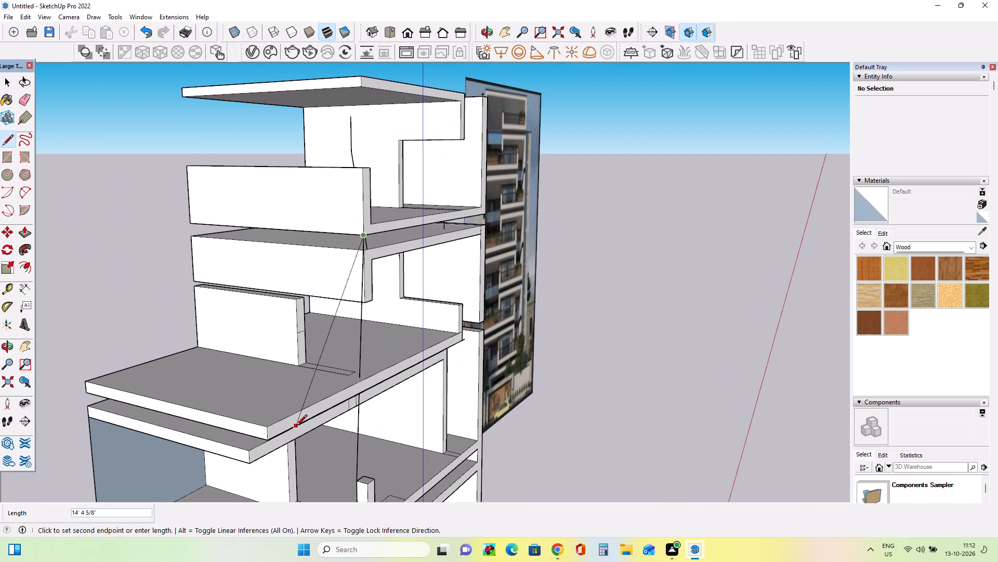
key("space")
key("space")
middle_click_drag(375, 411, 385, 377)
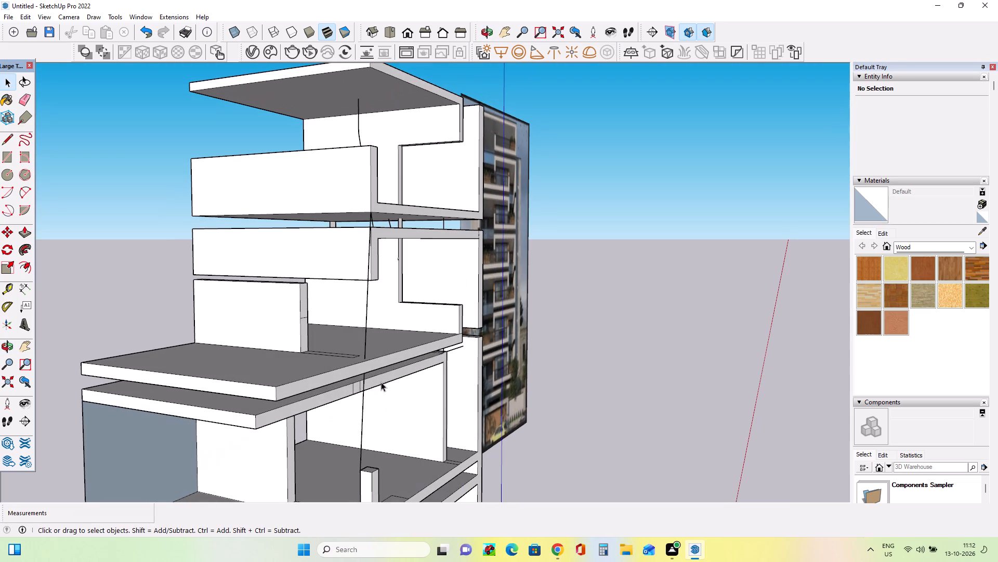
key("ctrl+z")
Draw a vertical line from the small stub wall's top corner up through the storeys to the top floor's parapet.
left_click(1, 140)
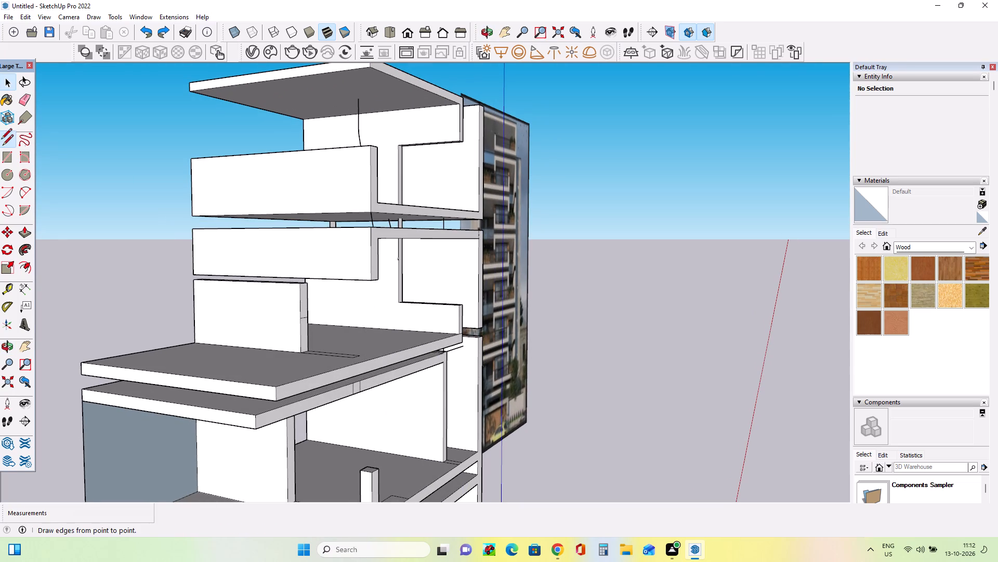
left_click(362, 471)
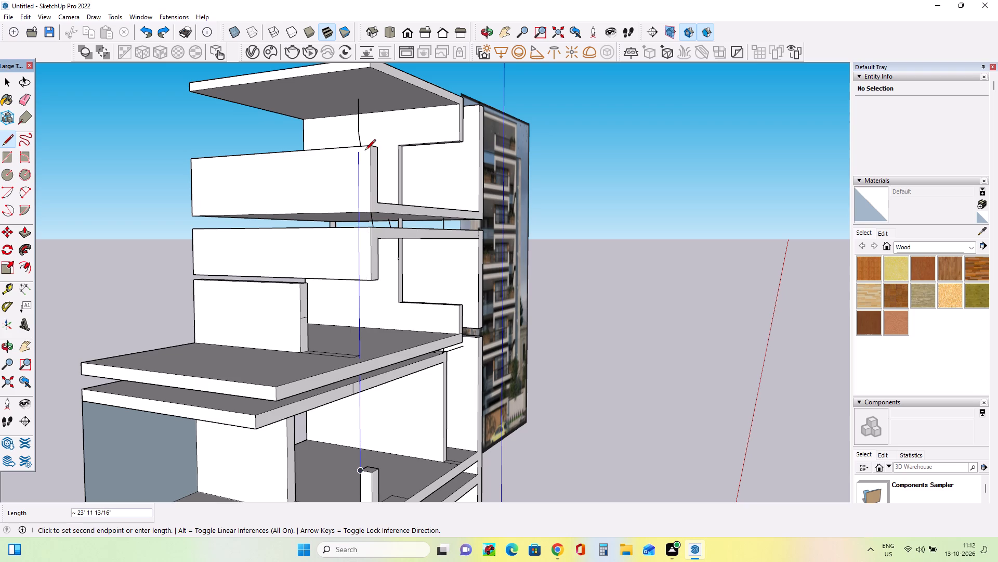
left_click(367, 136)
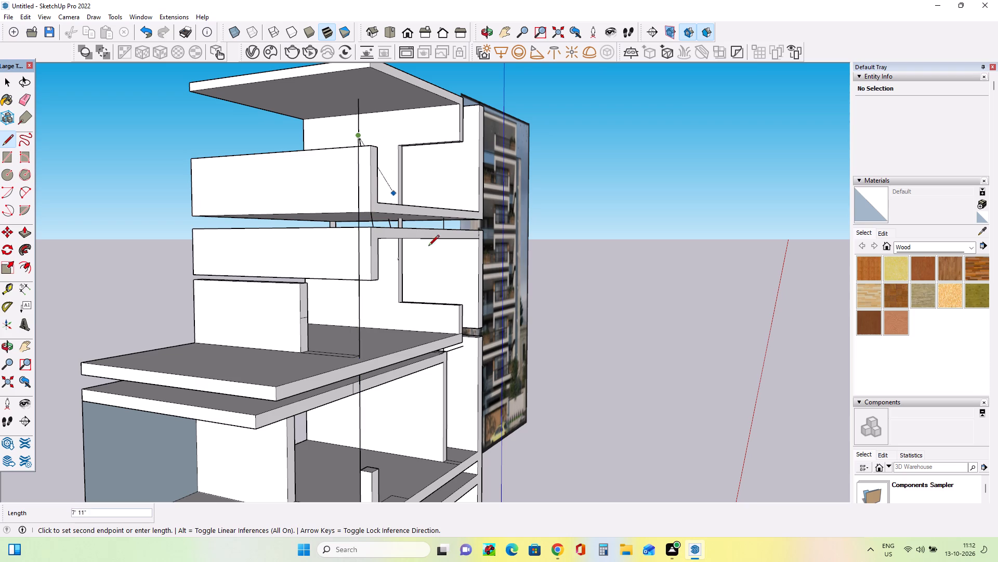
middle_click_drag(449, 283, 305, 389)
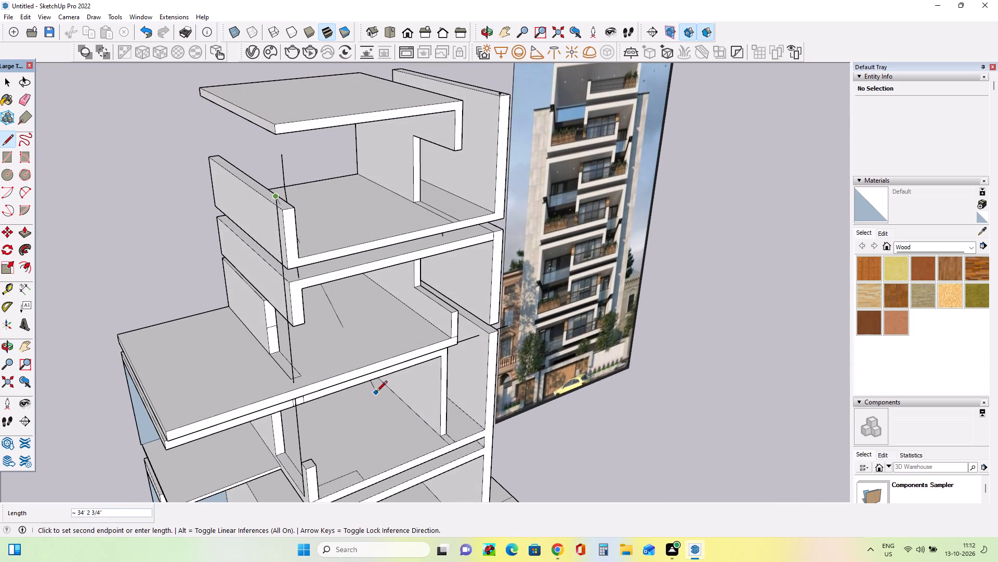
key("space")
Draw a short line across the top face of the top floor's parapet wall near its front end, by the vertical line.
middle_click_drag(344, 275, 378, 296)
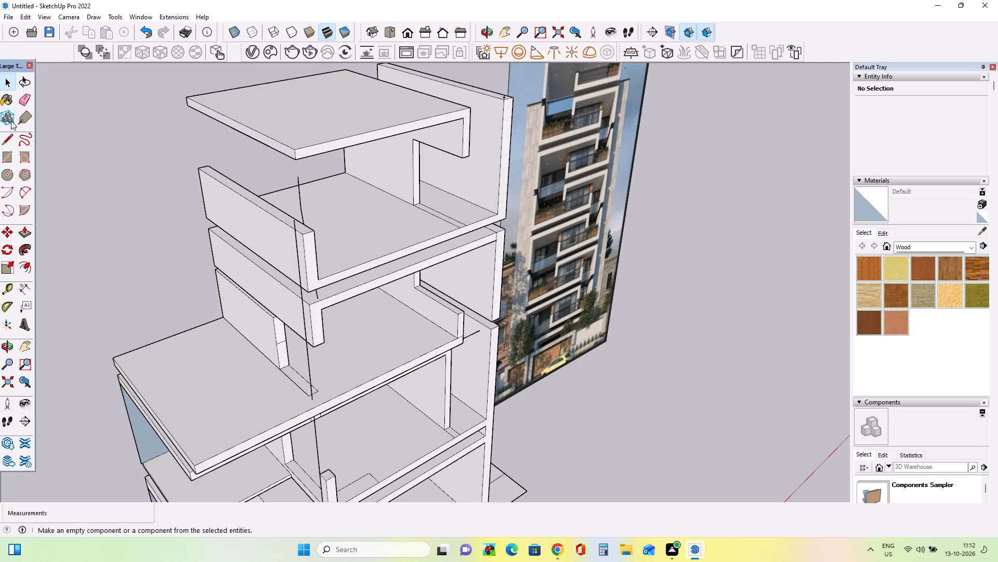
left_click(11, 131)
middle_click_drag(387, 263, 261, 305)
scroll(244, 221, "up", 7)
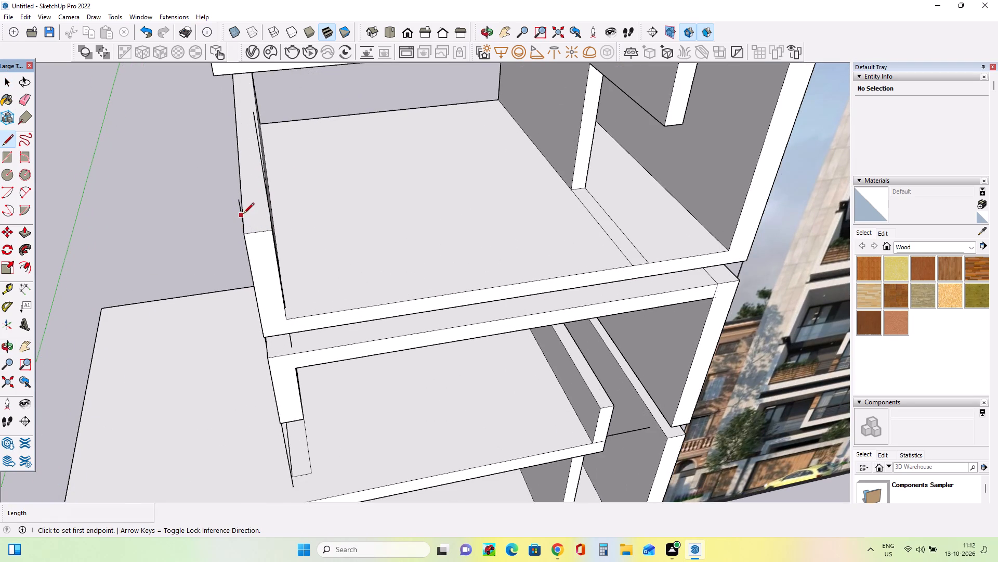
left_click(243, 214)
left_click(268, 212)
middle_click_drag(316, 277, 346, 286)
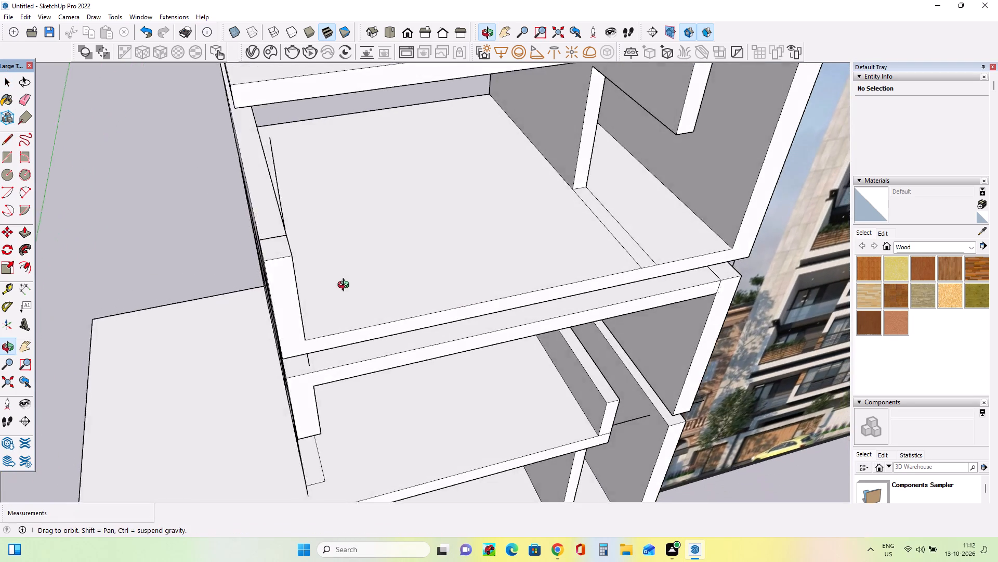
middle_click_drag(346, 286, 361, 282)
key("space")
middle_click_drag(359, 288, 287, 298)
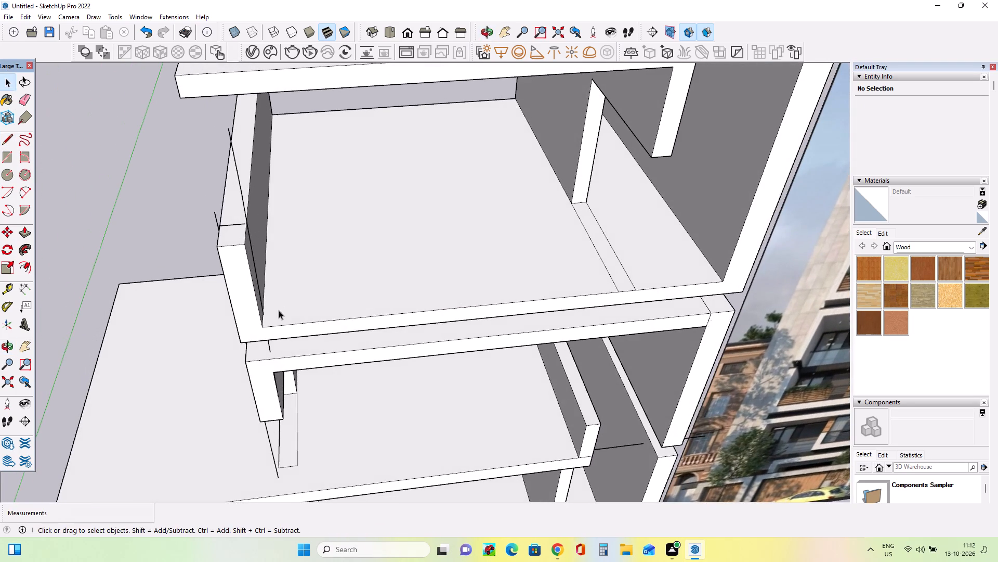
Draw a second line across the parapet wall's top face, just in front of the first line, starting at the vertical line.
middle_click_drag(266, 320, 178, 319)
scroll(179, 318, "up", 1)
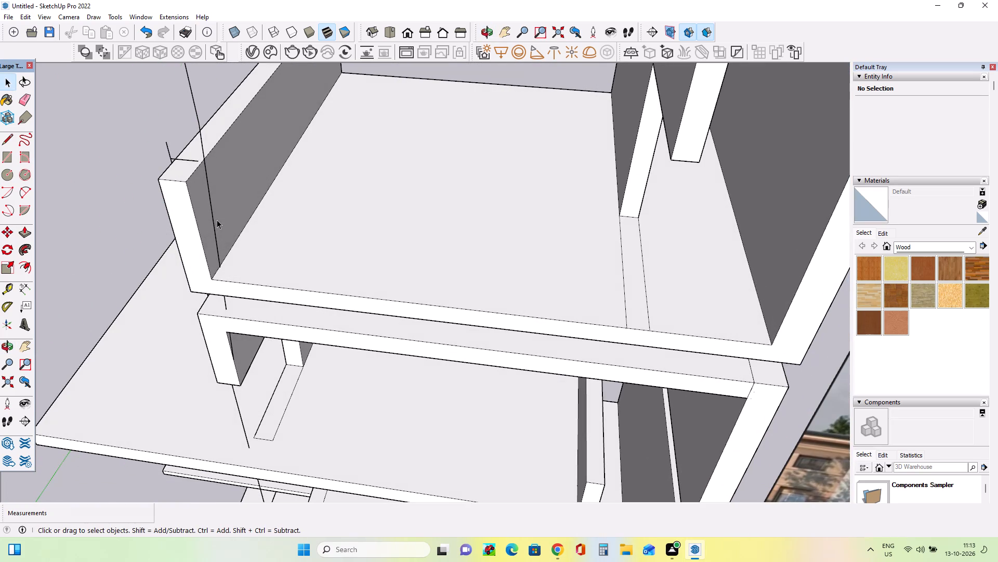
scroll(194, 165, "up", 7)
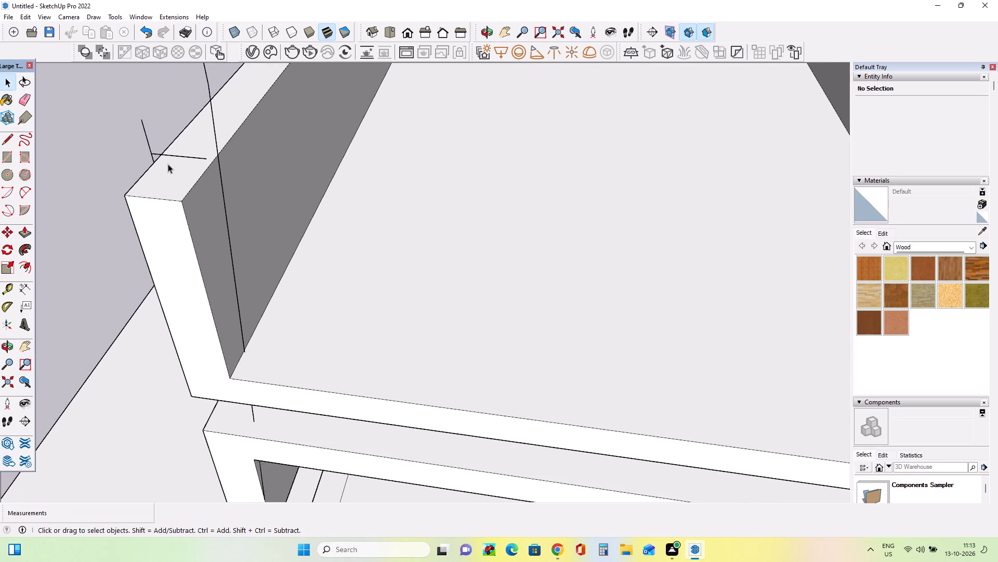
middle_click_drag(168, 164, 281, 167)
left_click(5, 143)
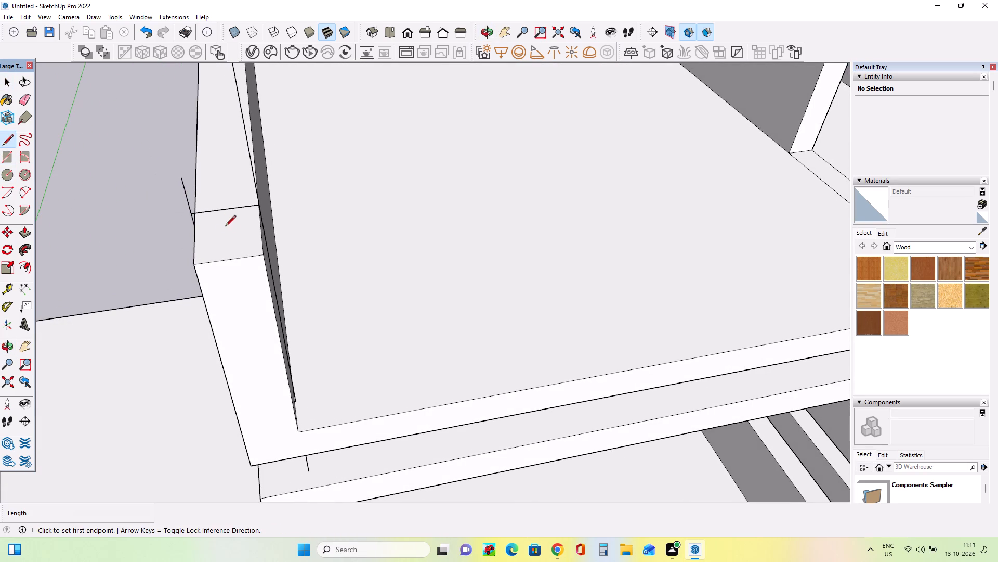
left_click(194, 223)
left_click(260, 214)
middle_click_drag(310, 275, 286, 272)
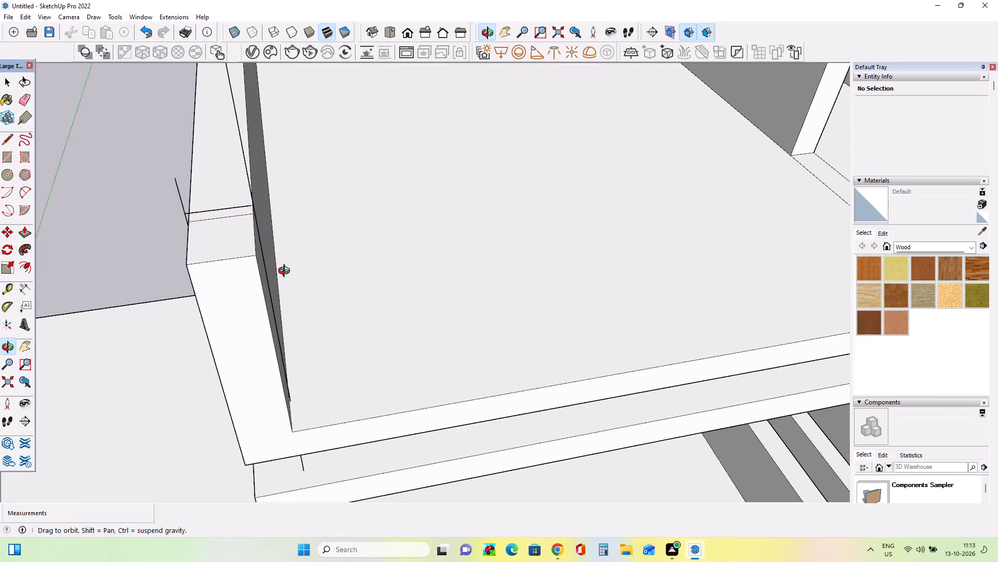
middle_click_drag(286, 272, 276, 271)
key("space")
Push the front end section of the top floor's parapet top down about 3' 6 5/16" to form a notch.
middle_click_drag(217, 256, 279, 232)
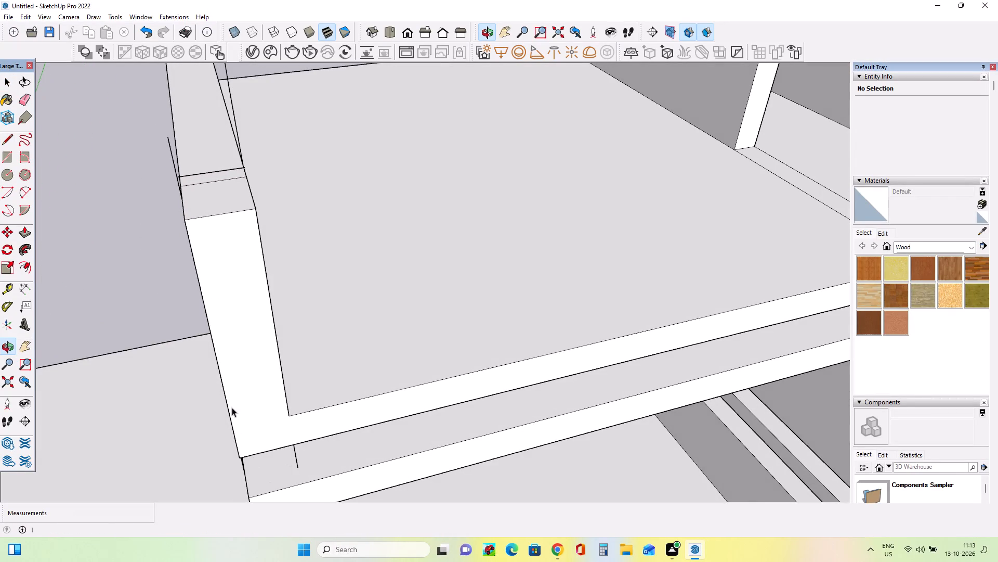
scroll(155, 257, "down", 3)
middle_click_drag(249, 283, 205, 305)
middle_click_drag(325, 289, 494, 283)
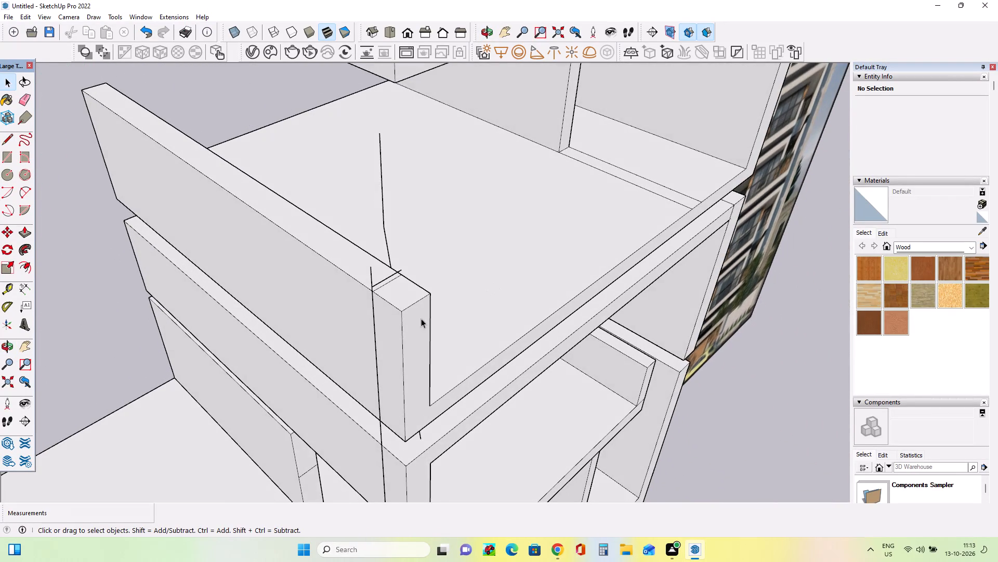
scroll(377, 325, "up", 3)
scroll(377, 325, "down", 13)
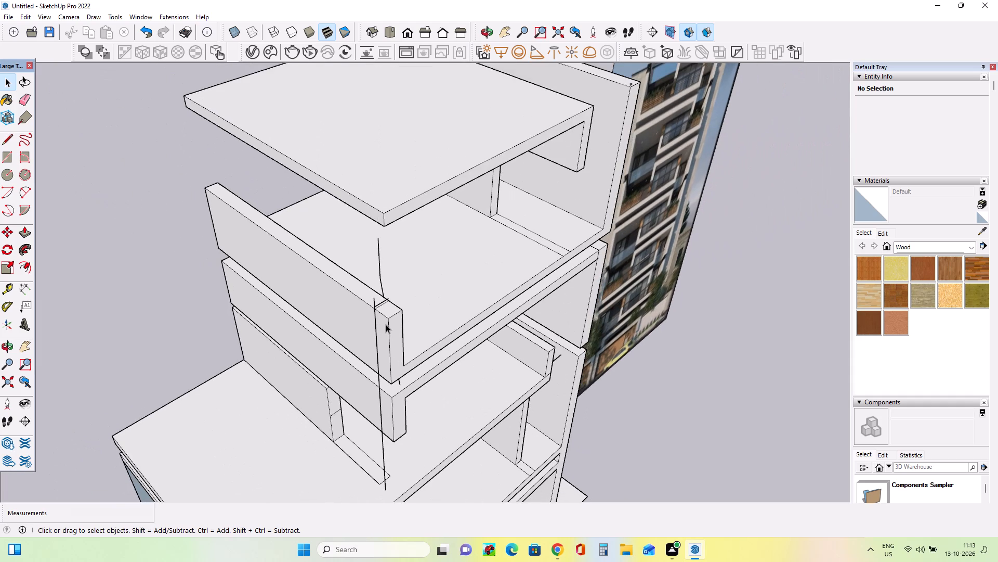
scroll(386, 324, "up", 15)
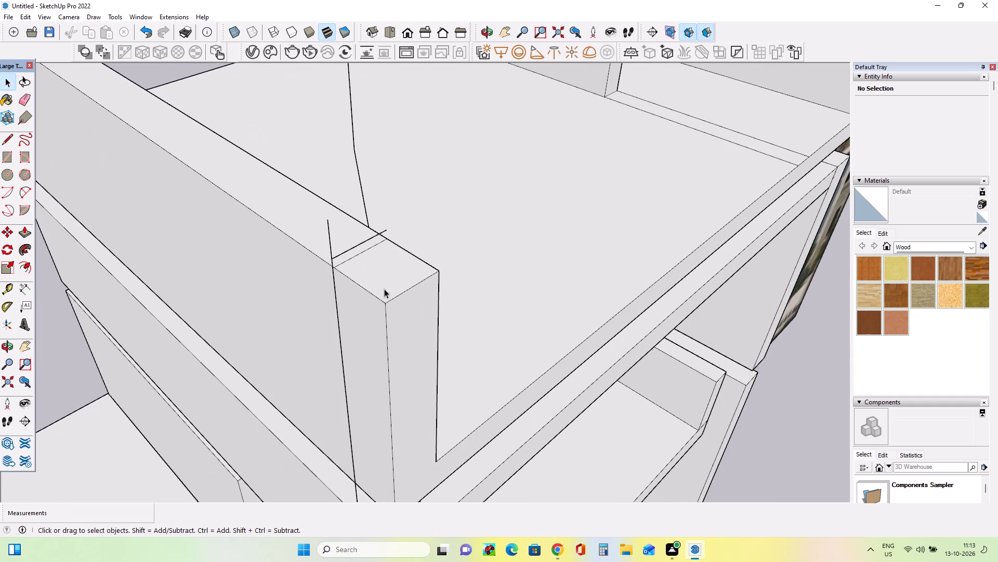
left_click(29, 228)
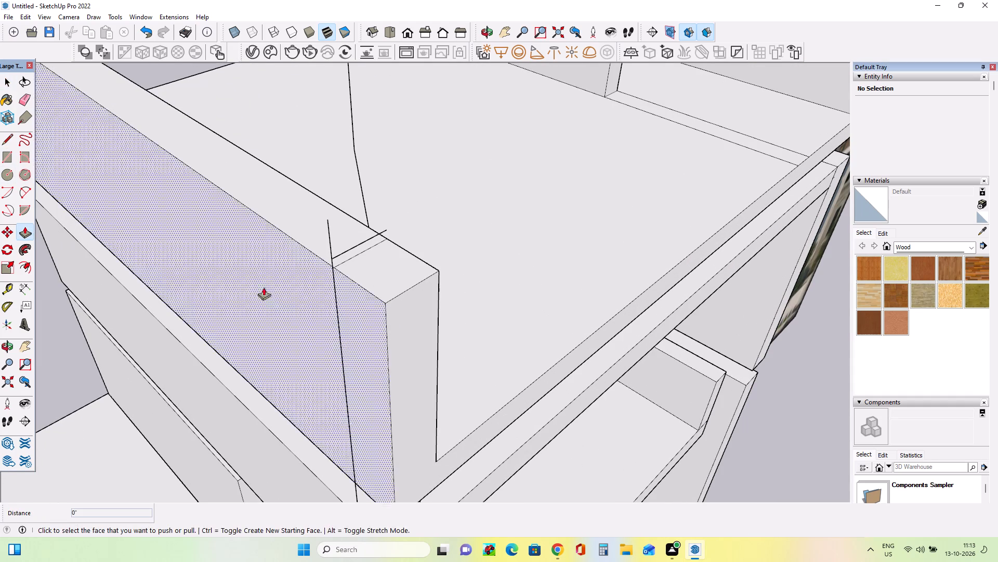
left_click(406, 281)
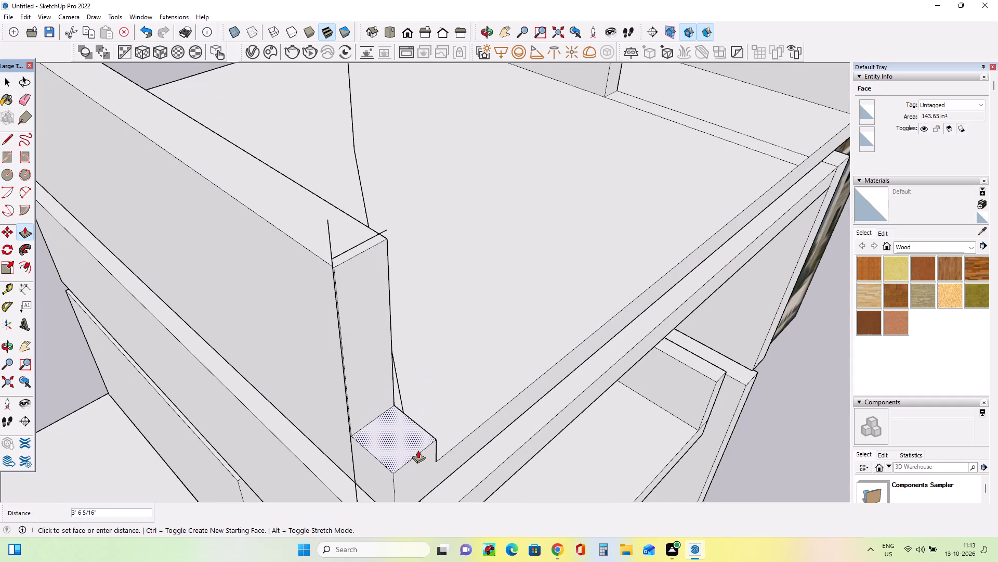
left_click(418, 450)
left_click(374, 363)
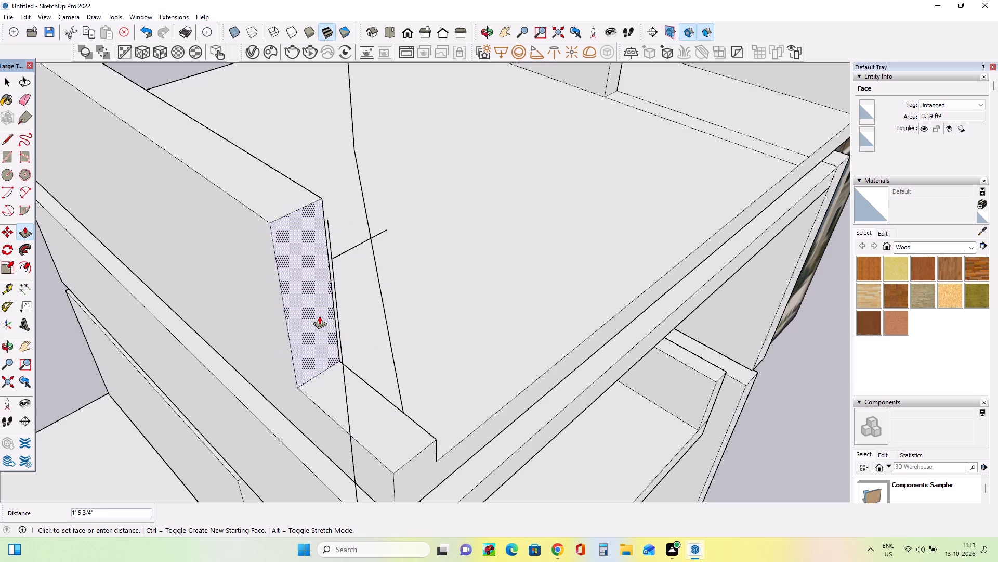
key("Escape")
Draw a vertical line on the parapet's outer face from the notch's inner corner down to the wall's bottom edge.
middle_click_drag(345, 397, 355, 356)
left_click(8, 138)
middle_click_drag(369, 432, 499, 355)
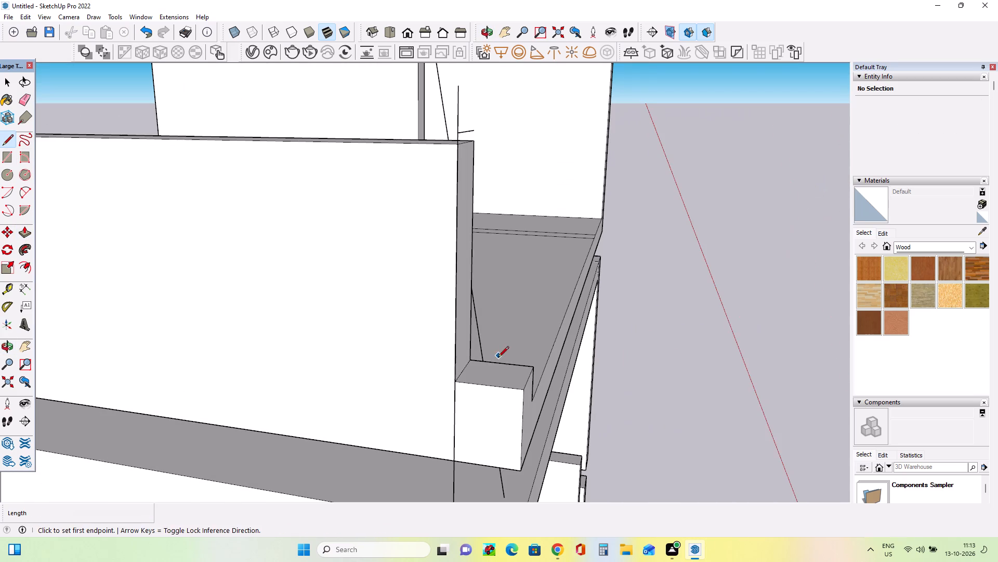
left_click(455, 378)
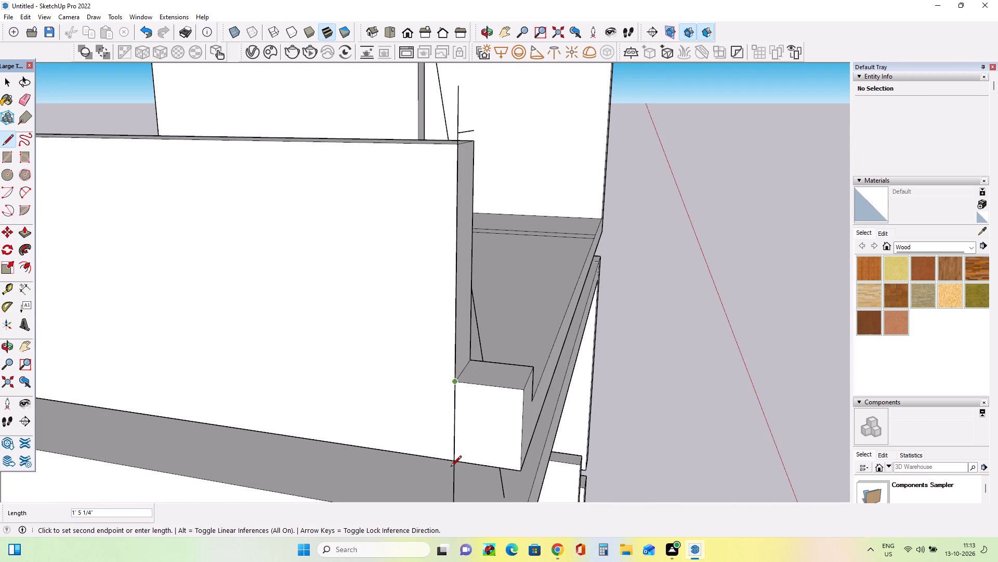
scroll(451, 468, "up", 3)
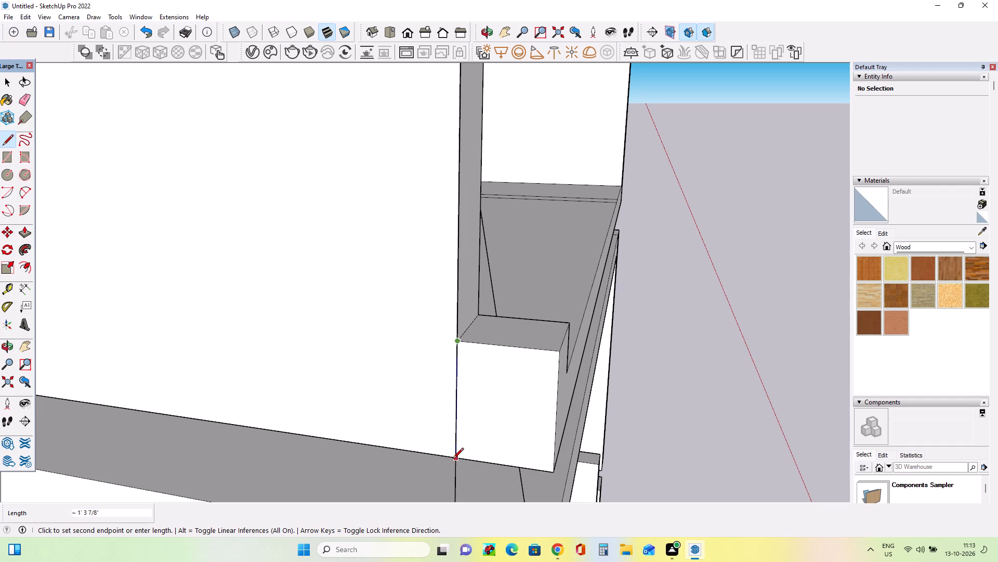
left_click(452, 462)
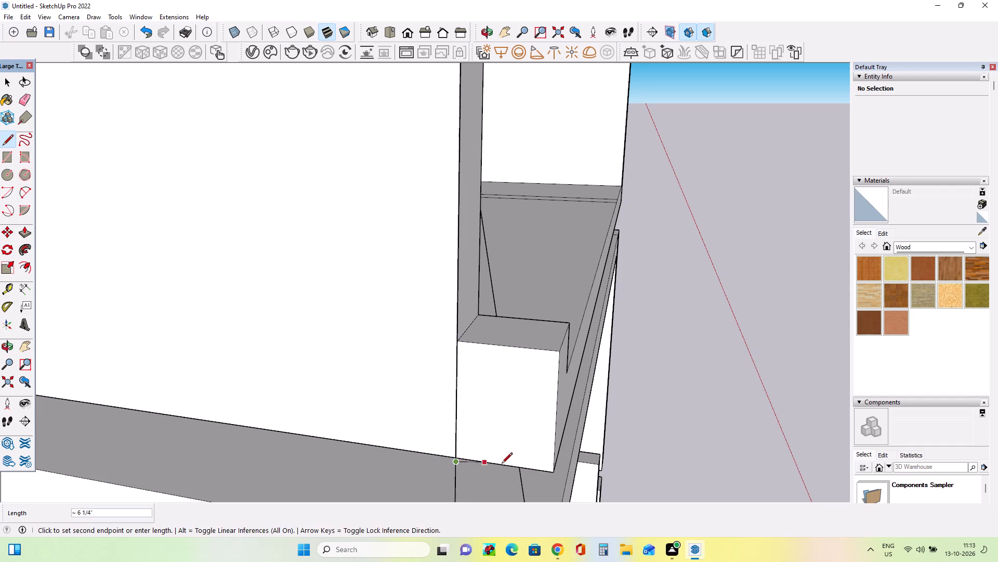
middle_click_drag(503, 464, 386, 477)
key("space")
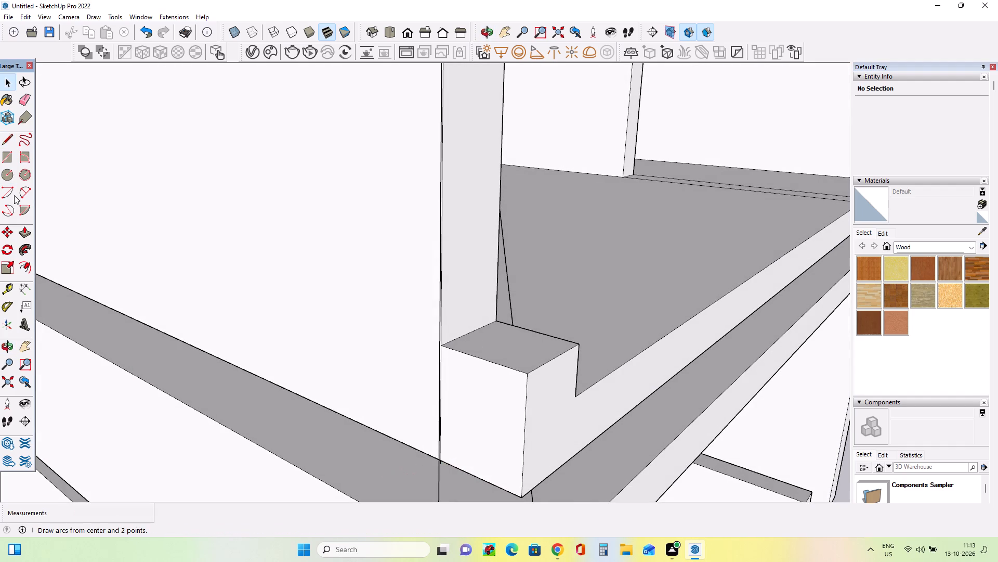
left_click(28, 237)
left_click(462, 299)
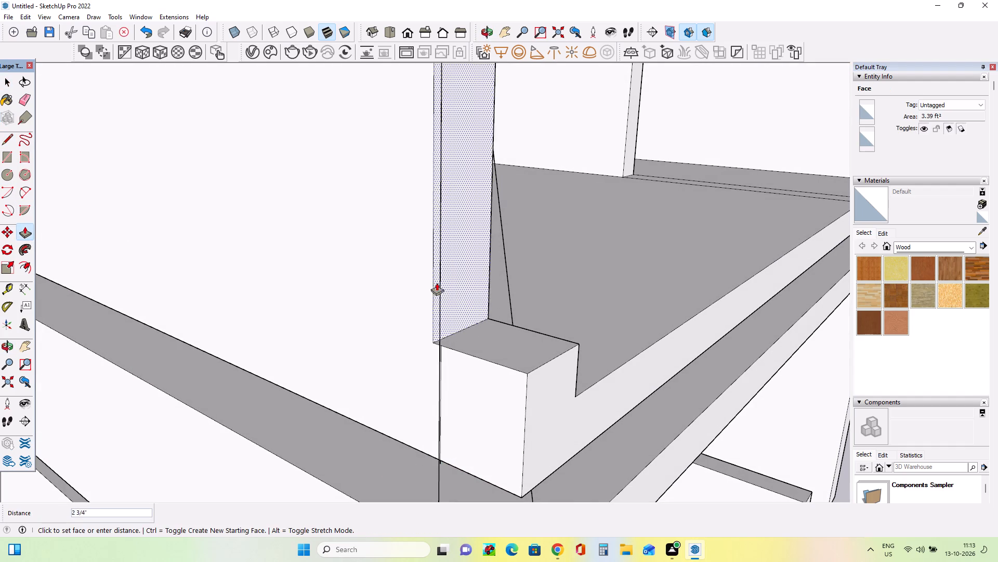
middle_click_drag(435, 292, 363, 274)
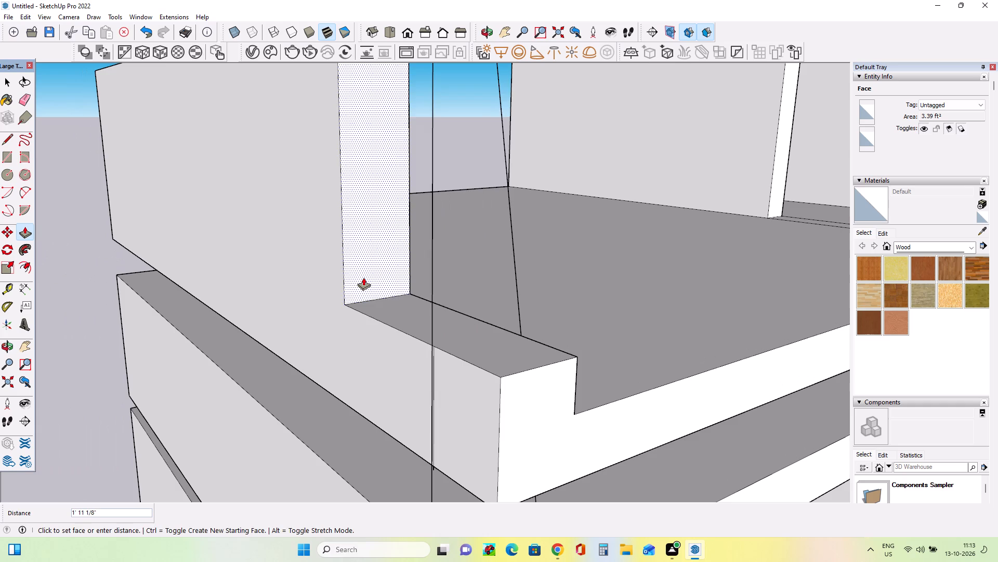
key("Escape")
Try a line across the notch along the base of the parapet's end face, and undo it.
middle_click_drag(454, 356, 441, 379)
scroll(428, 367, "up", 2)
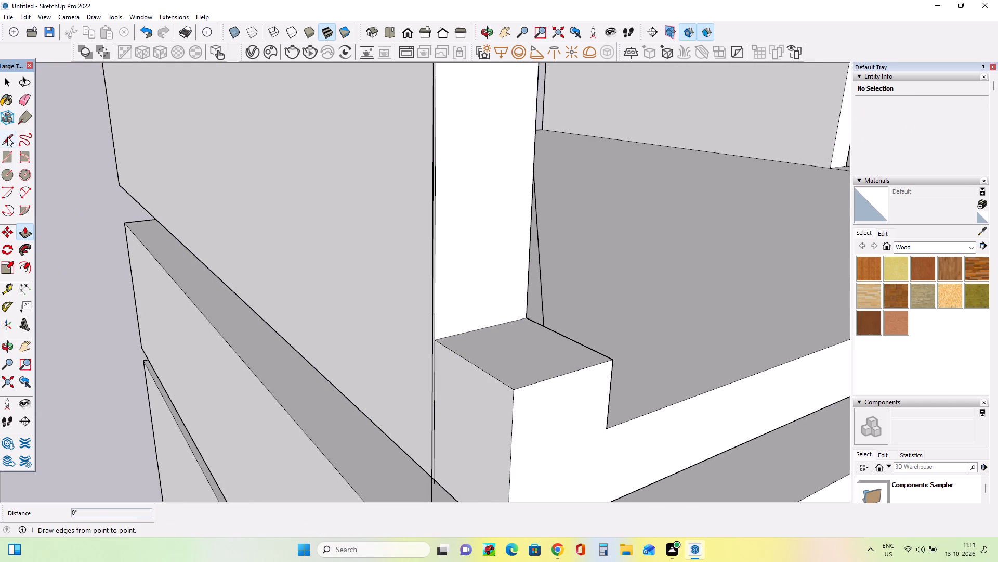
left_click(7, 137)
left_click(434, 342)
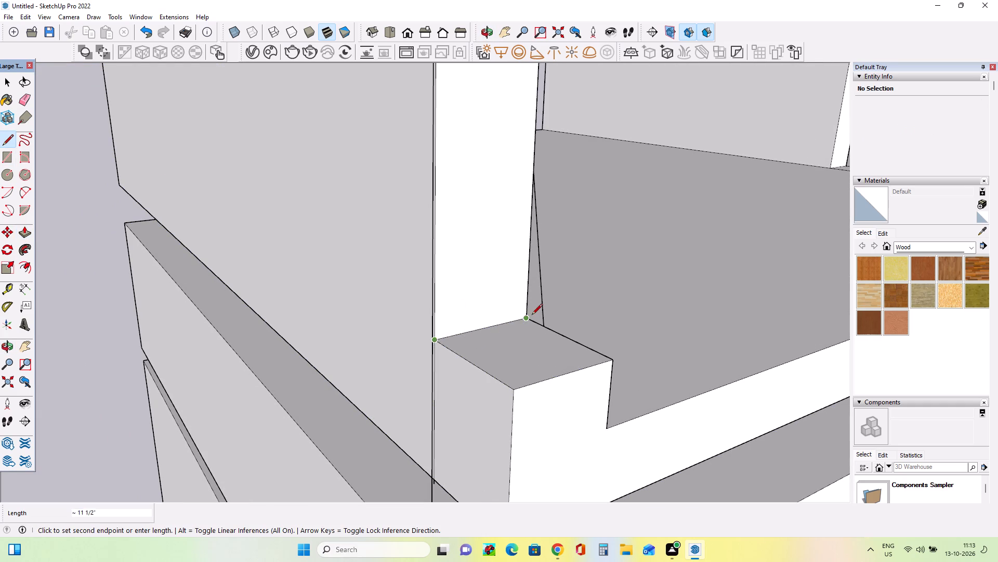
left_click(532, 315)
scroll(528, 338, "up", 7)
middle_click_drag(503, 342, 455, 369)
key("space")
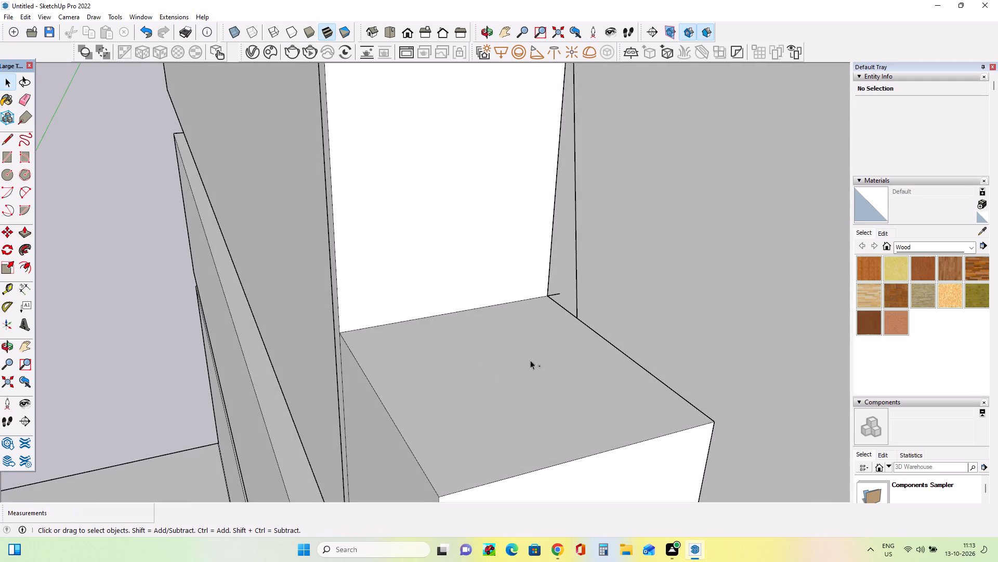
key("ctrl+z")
Draw a line about 11 1/2" long along the base of the parapet's end face, between the notch's inner corners.
left_click(8, 132)
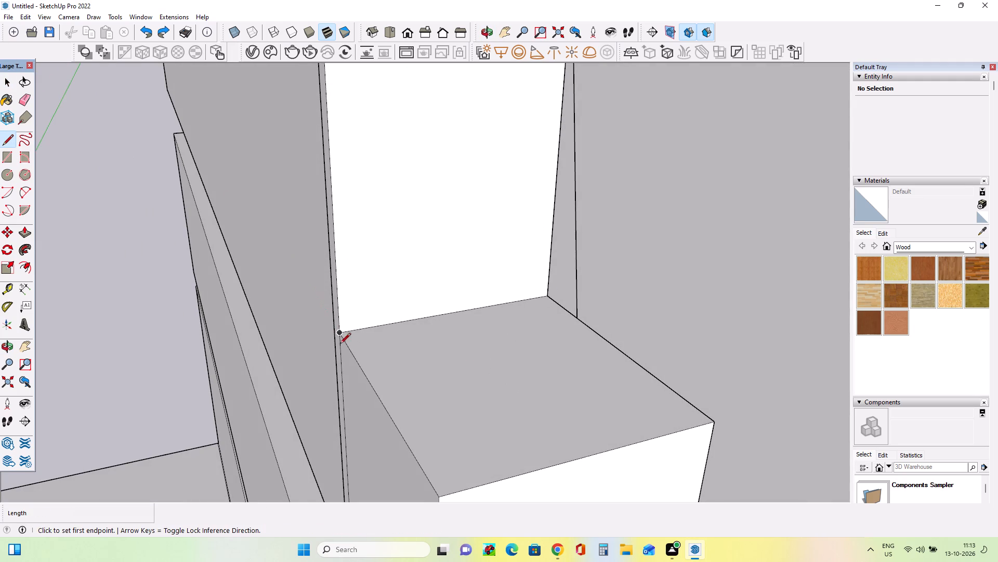
left_click(343, 336)
left_click(551, 296)
key("space")
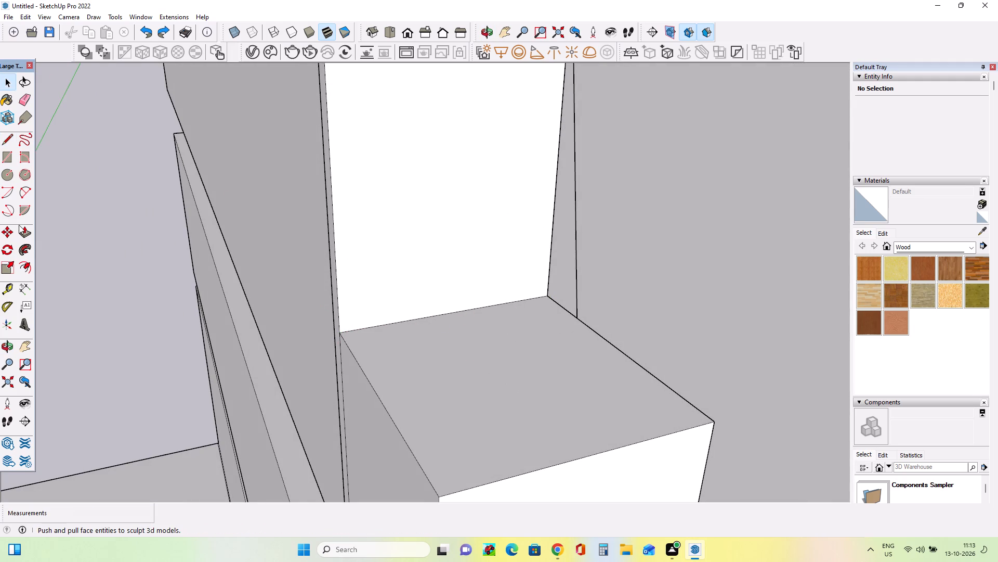
Push the parapet's end face above the notch back about 2 9/16".
left_click(25, 231)
left_click(419, 267)
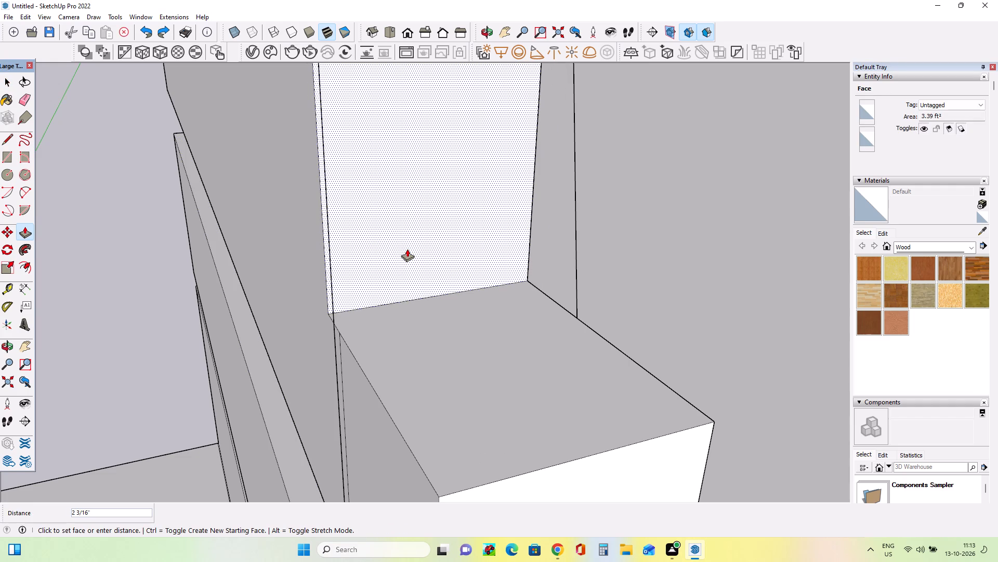
key("Escape")
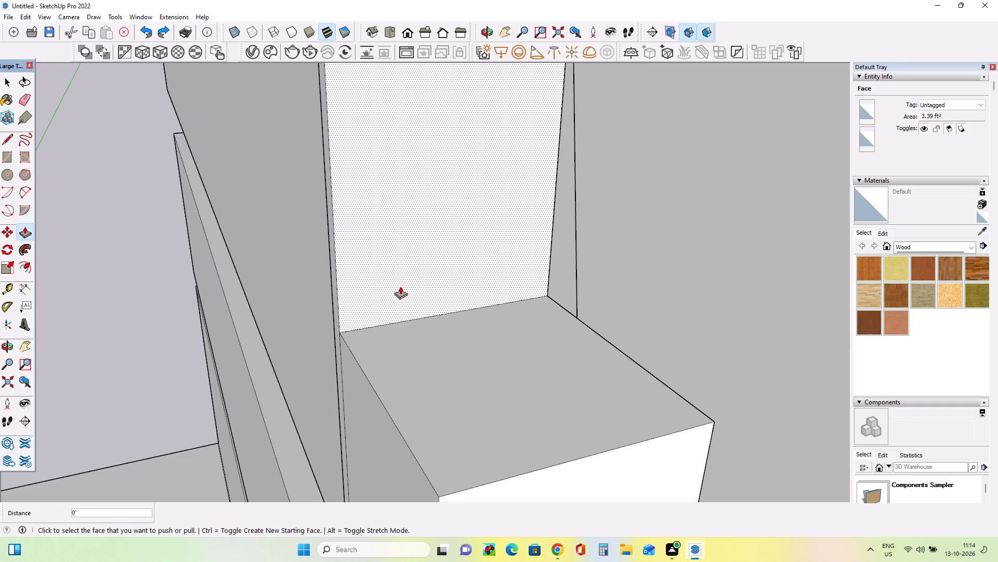
left_click(399, 278)
left_click(389, 245)
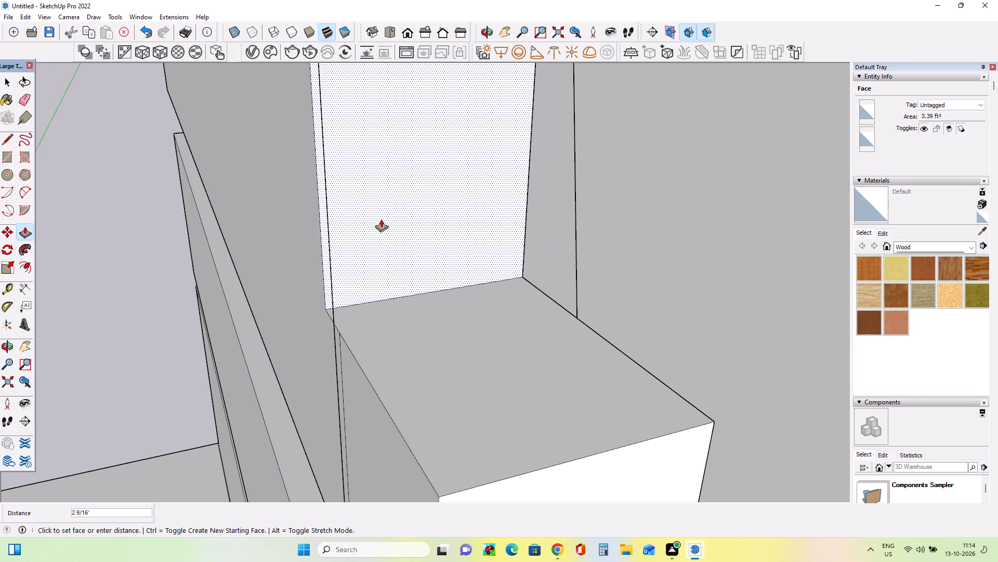
left_click(381, 219)
Draw a line about 11 1/2" long across the notch's floor, parallel to the end face, where that face previously stood.
left_click(10, 145)
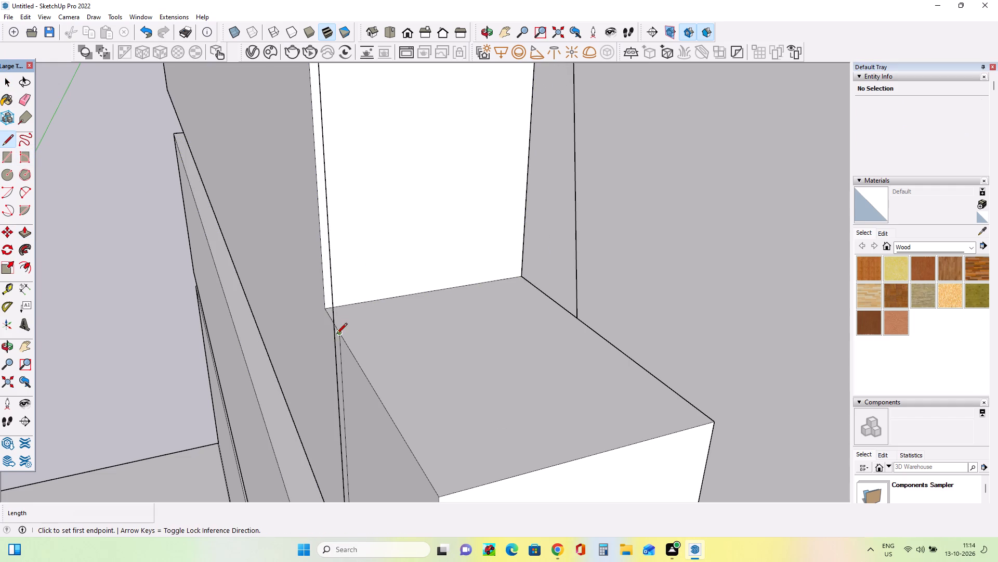
left_click(342, 335)
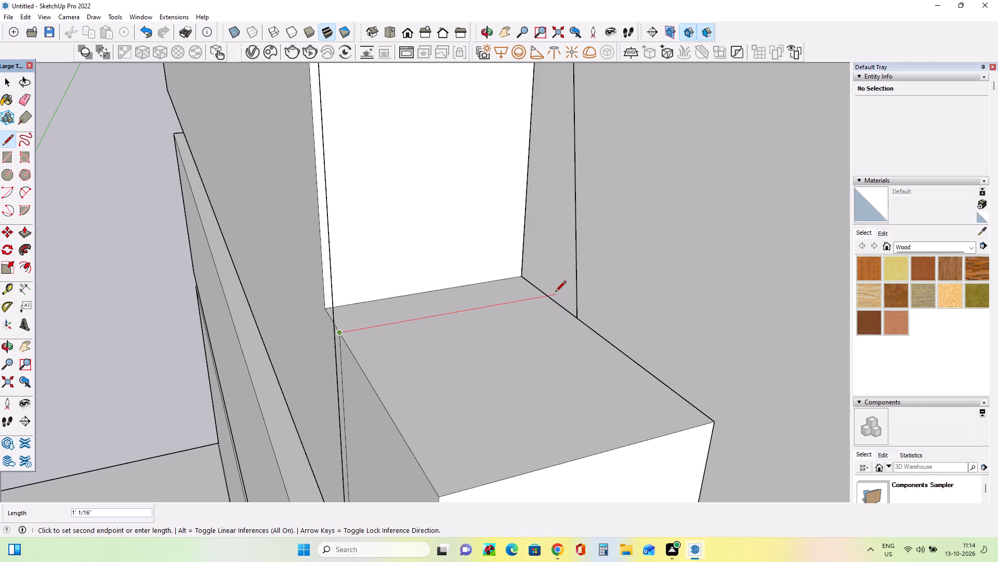
left_click(547, 296)
key("space")
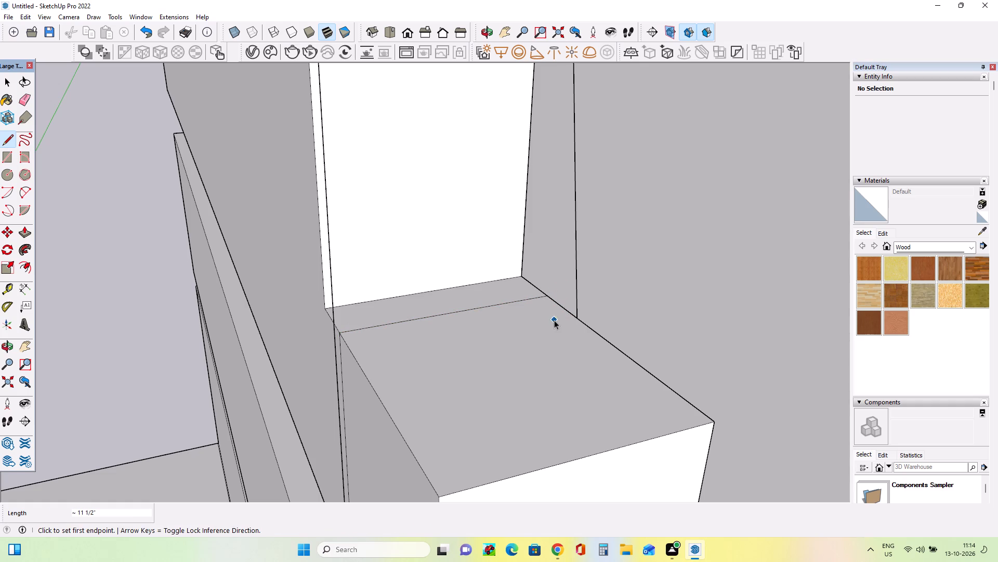
Push the notch's floor in front of the new line down about 1 9/16".
middle_click_drag(352, 320, 444, 260)
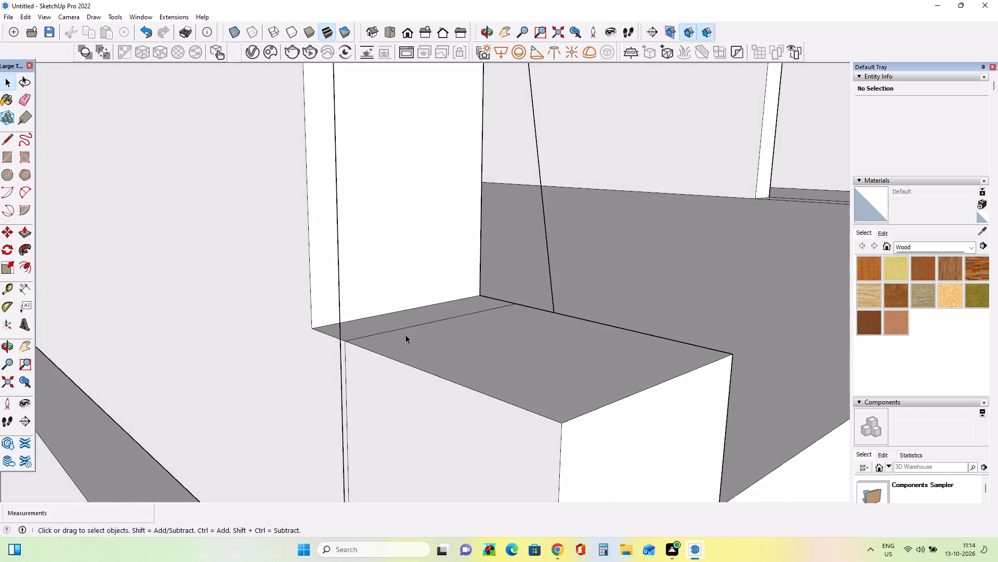
left_click(19, 237)
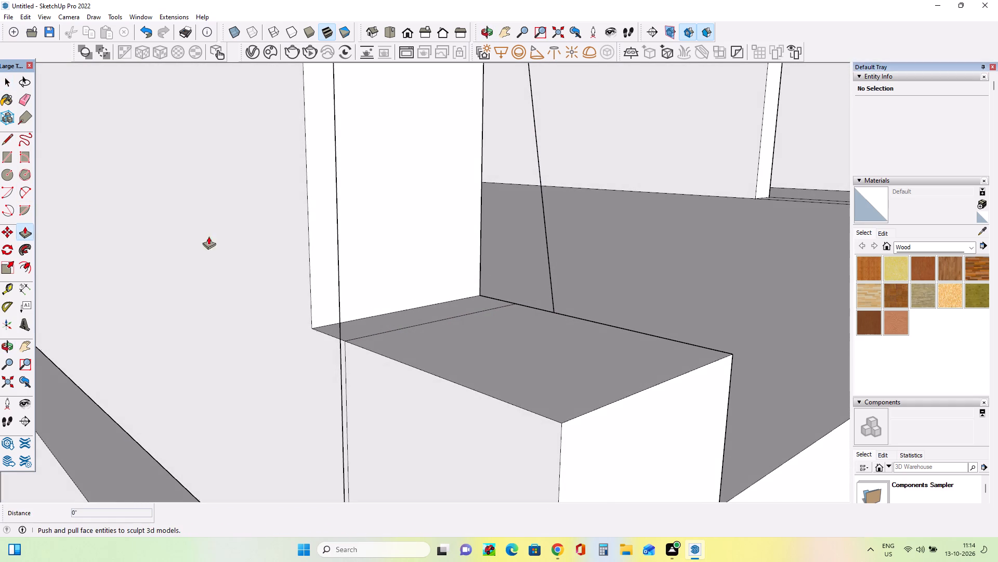
left_click(549, 326)
left_click(546, 357)
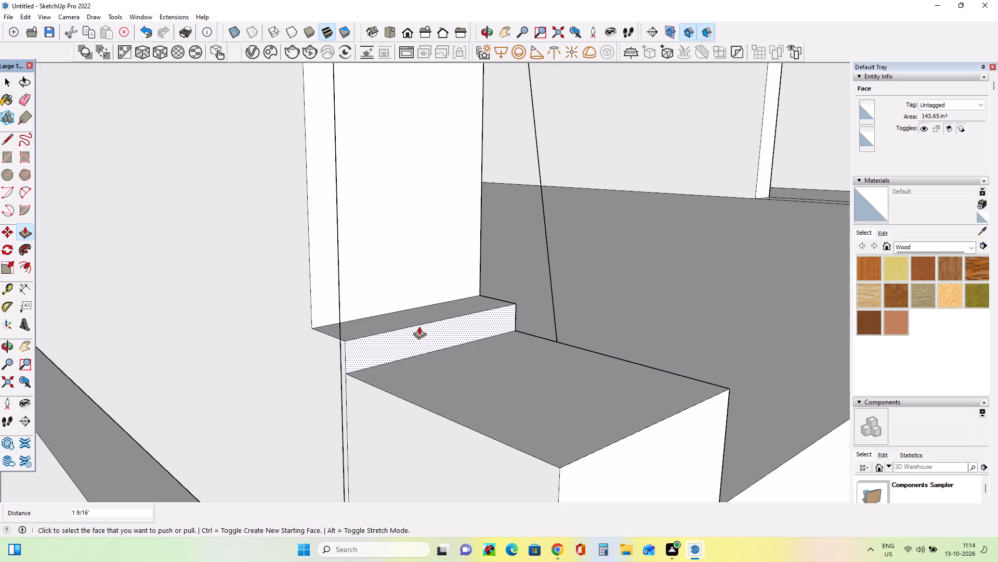
Push the small riser face in the notch back about 2 13/16", flush with the parapet's end face.
left_click(419, 327)
left_click(402, 341)
left_click(353, 276)
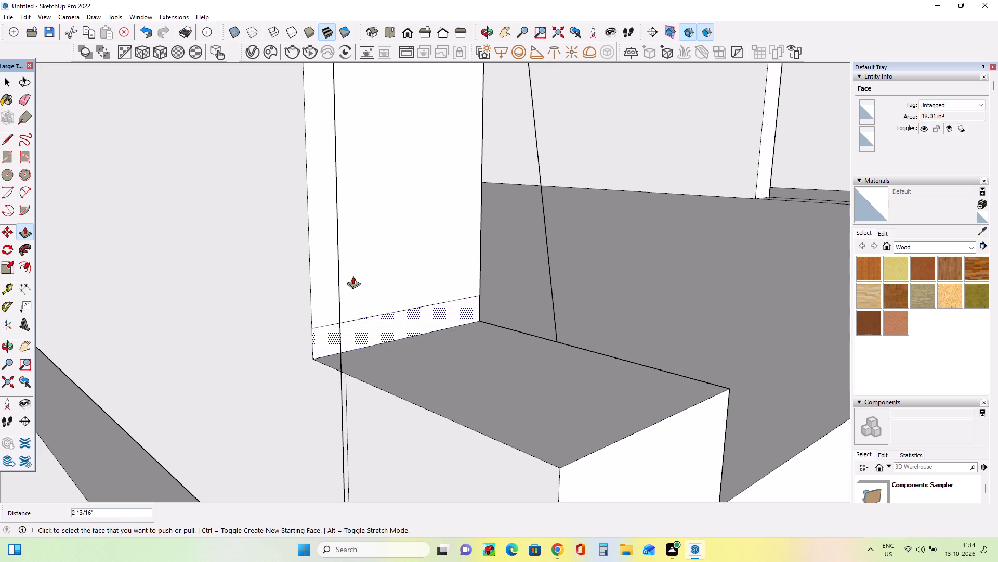
Push the notch's floor in the top-floor parapet down flush with the top of the floor slab.
middle_click_drag(610, 386, 457, 374)
left_click(479, 402)
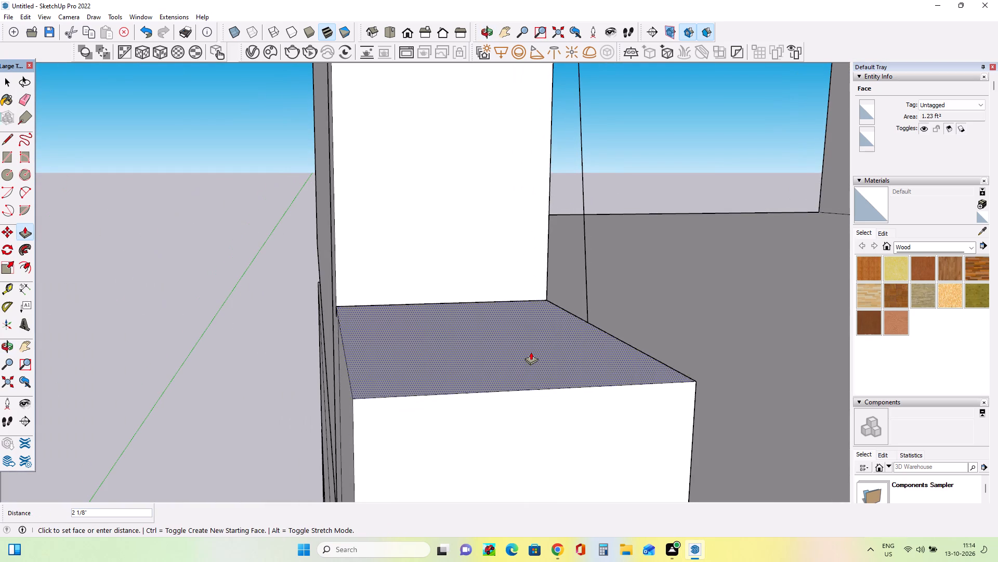
scroll(531, 352, "down", 3)
left_click_drag(529, 388, 529, 413)
left_click(522, 404)
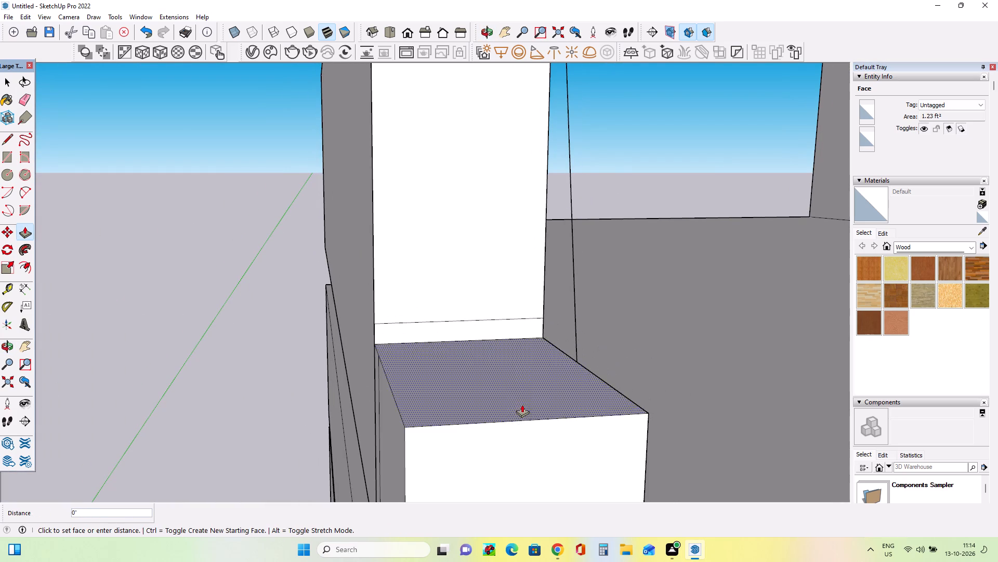
scroll(474, 420, "down", 17)
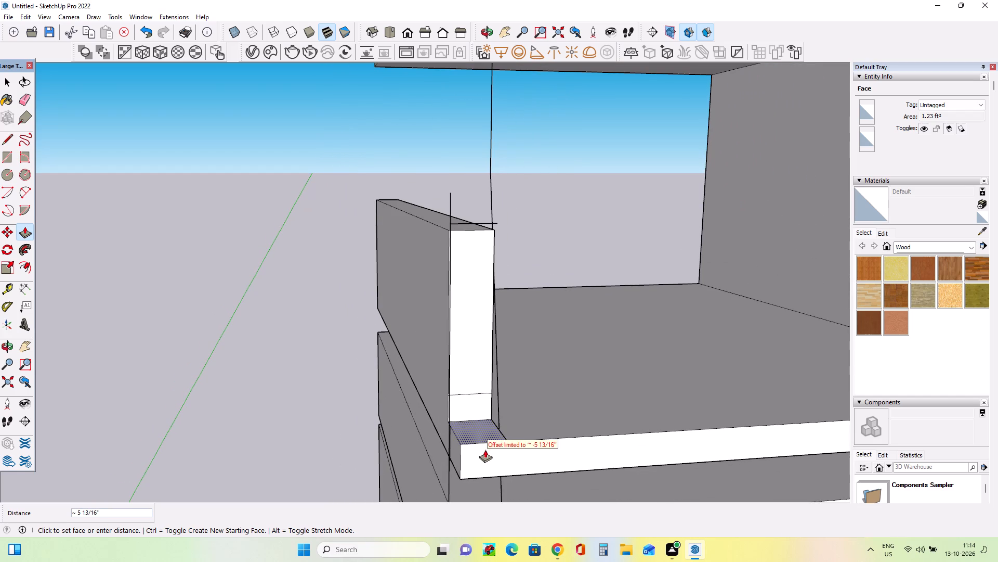
left_click(485, 450)
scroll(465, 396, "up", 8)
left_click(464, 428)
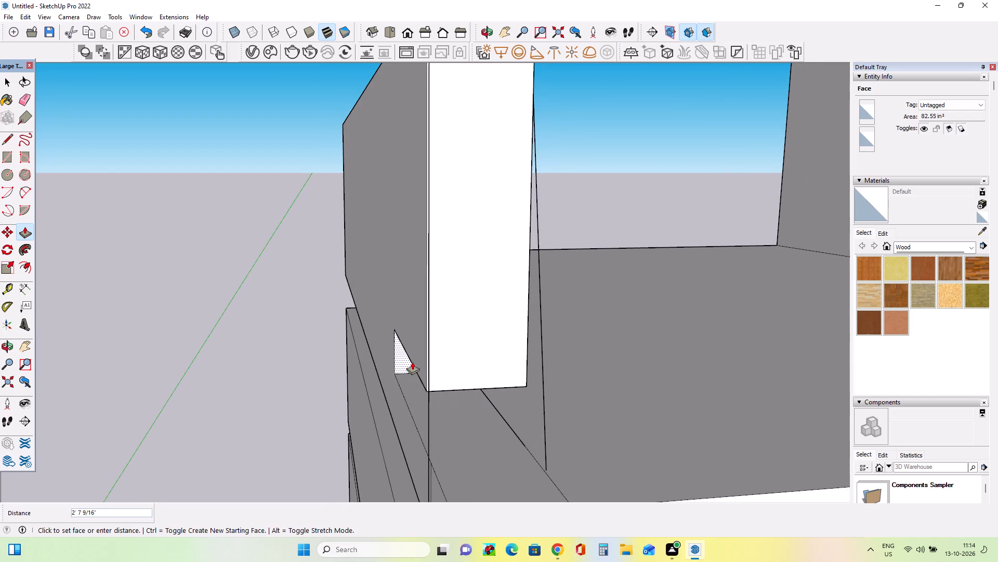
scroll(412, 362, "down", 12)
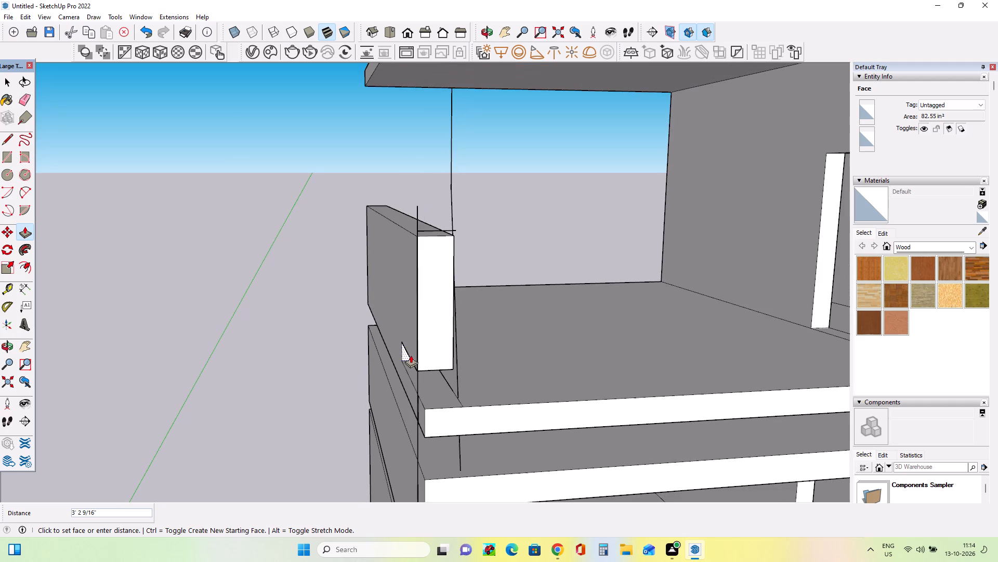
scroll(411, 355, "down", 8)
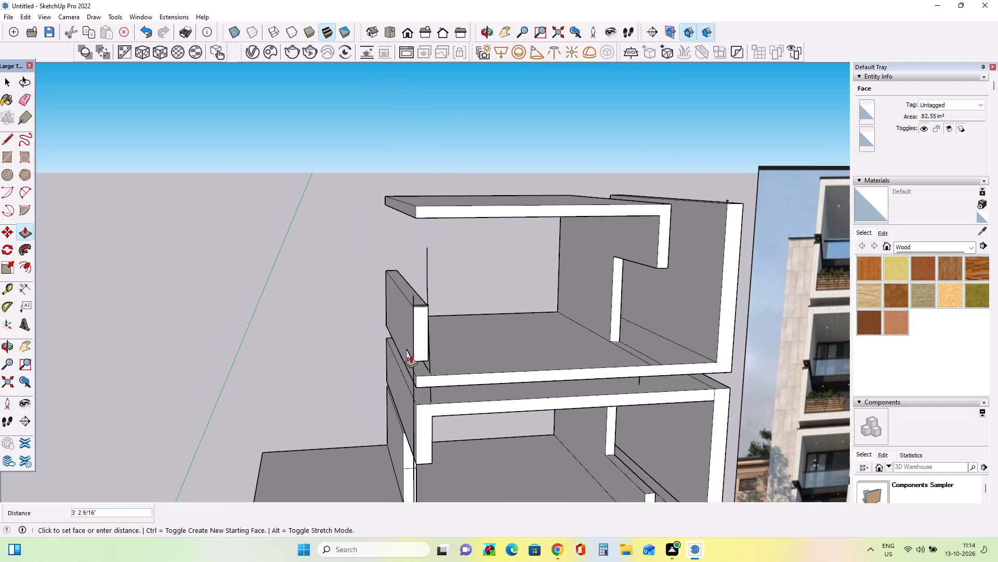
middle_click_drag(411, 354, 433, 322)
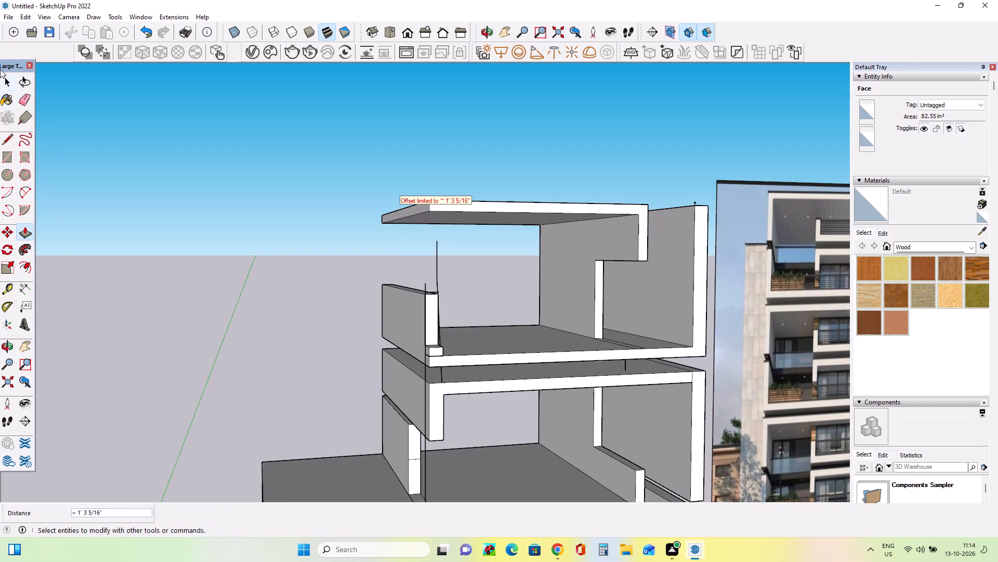
Draw a vertical line from the top end corner of the wall on the storey below up past the top-floor parapet.
left_click(5, 135)
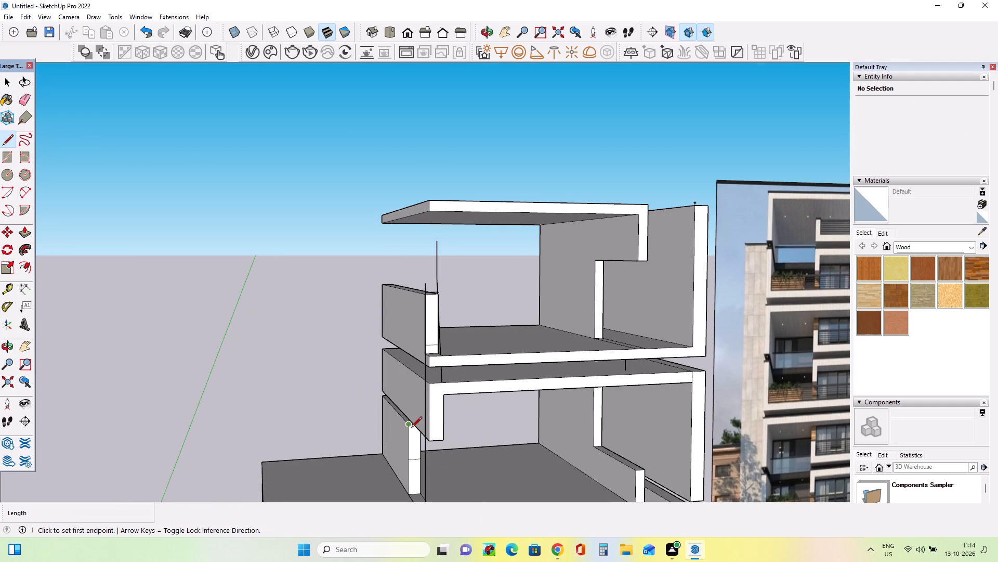
left_click(411, 428)
left_click(409, 278)
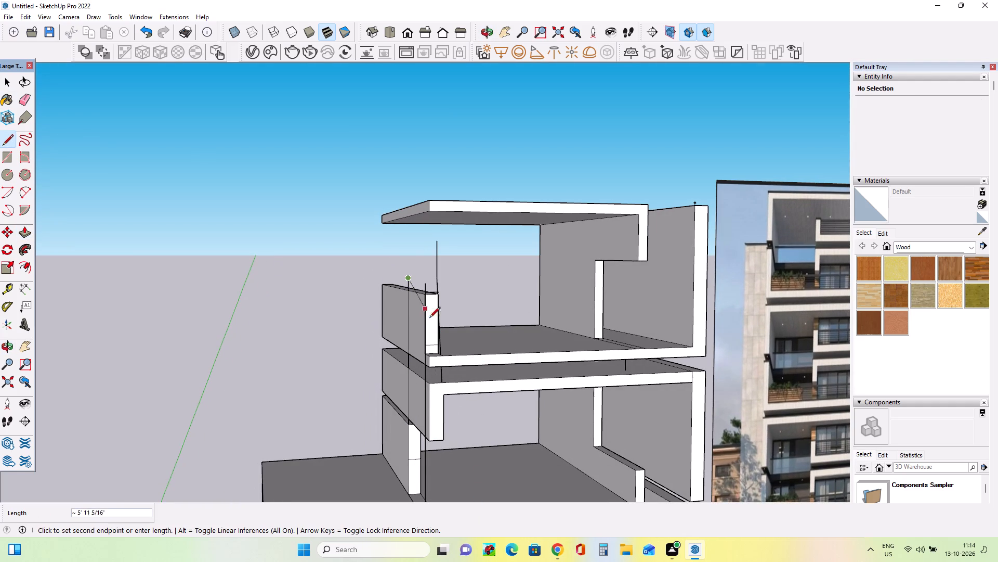
scroll(428, 343, "up", 7)
middle_click_drag(429, 352, 441, 403)
key("space")
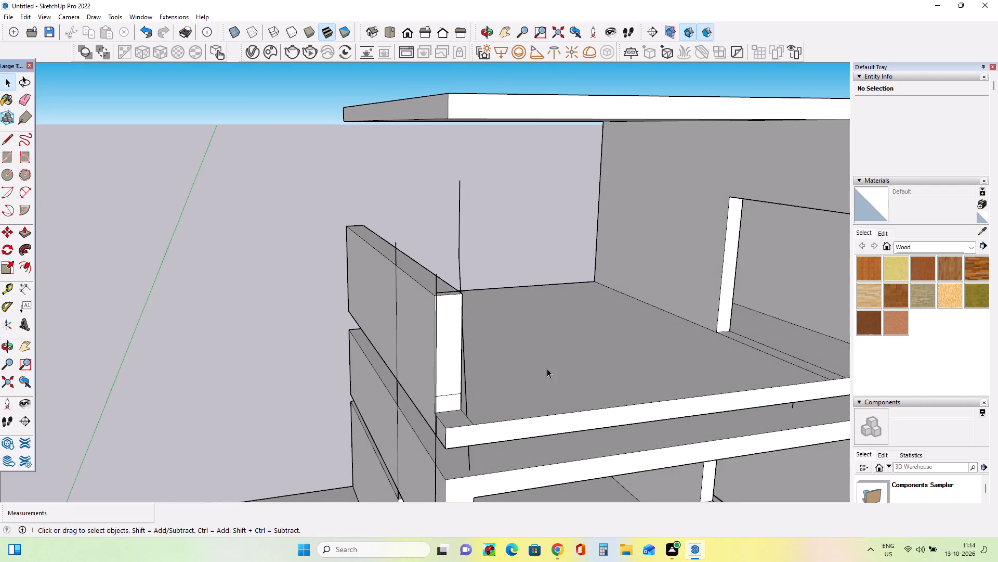
Push both parts of the top-floor parapet's end face back about 5' 3 9/16", in line with the new vertical line.
left_click(23, 103)
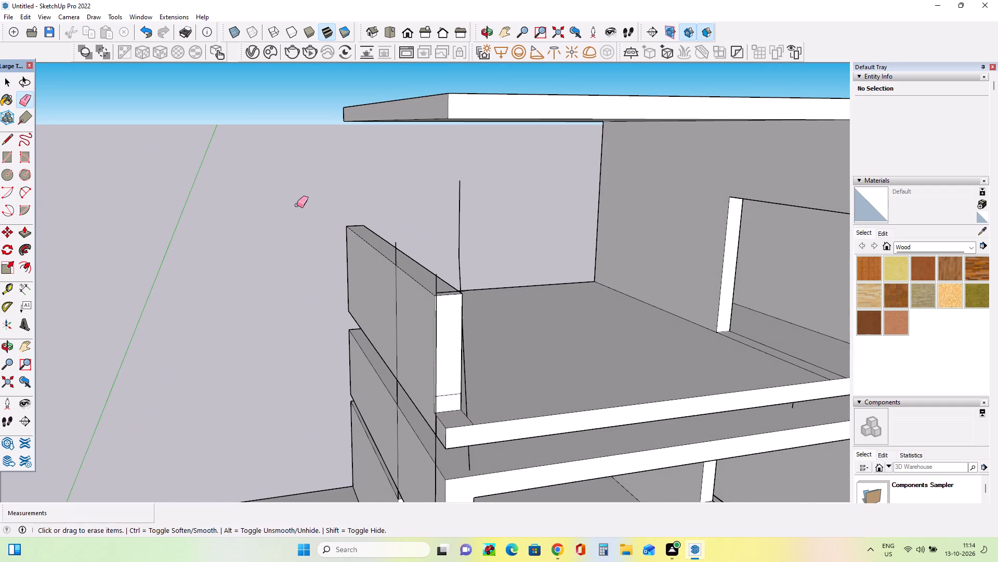
scroll(443, 417, "up", 4)
middle_click_drag(522, 387, 442, 382)
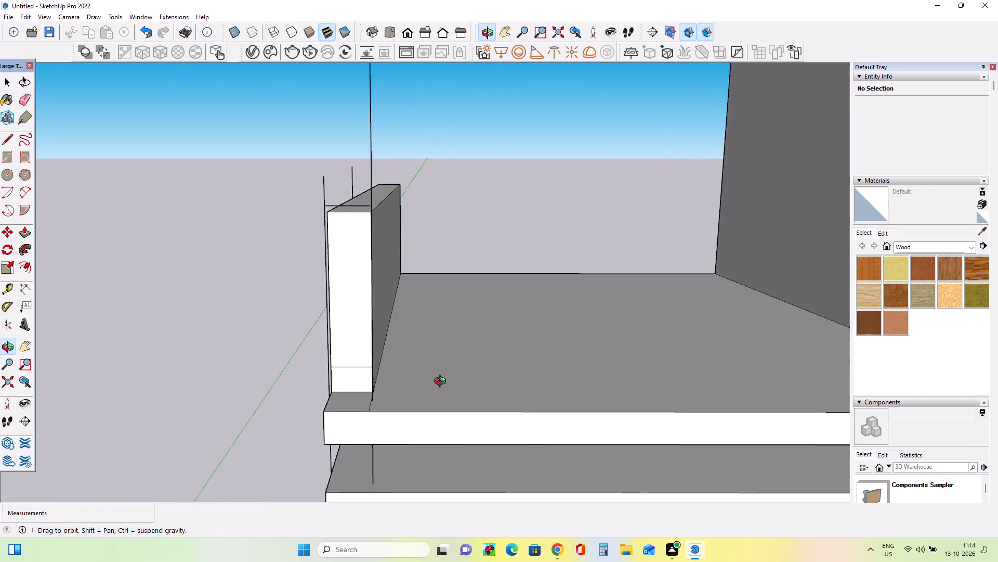
middle_click_drag(442, 382, 448, 401)
scroll(357, 416, "down", 3)
middle_click_drag(392, 404, 459, 369)
left_click(30, 236)
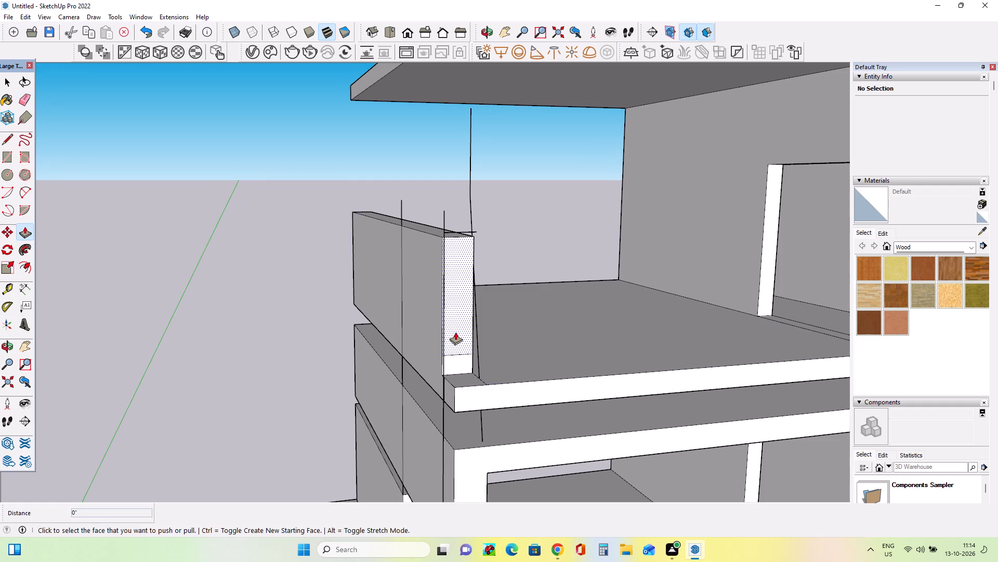
left_click(455, 332)
left_click(405, 289)
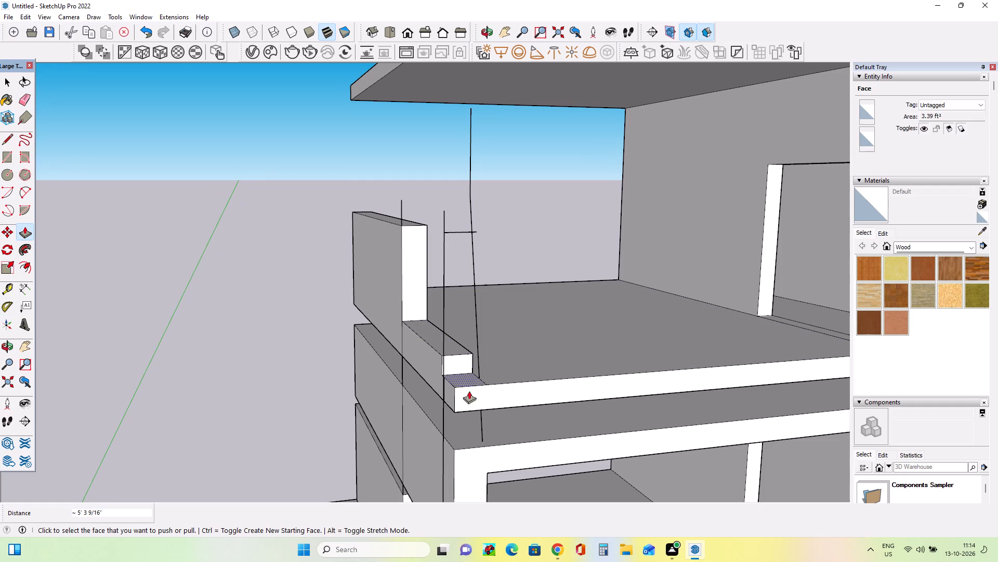
left_click(462, 356)
left_click(398, 296)
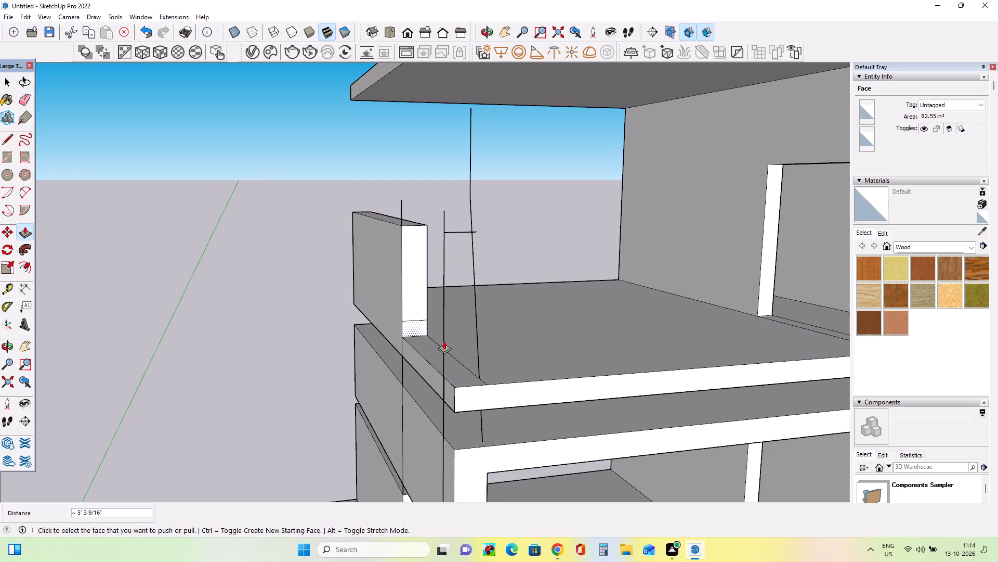
Draw a rectangle about 11 13/16" by 8 11/16" on the top-floor slab's front corner, where the parapet was cut back.
scroll(444, 341, "down", 5)
middle_click_drag(478, 392, 506, 456)
scroll(476, 445, "up", 3)
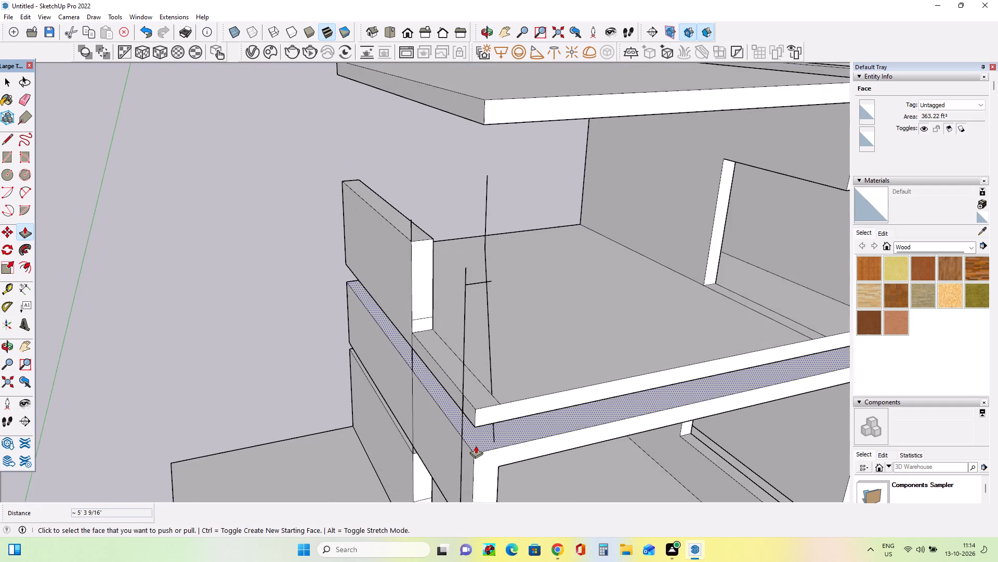
scroll(476, 445, "up", 1)
middle_click_drag(476, 445, 491, 451)
left_click(5, 154)
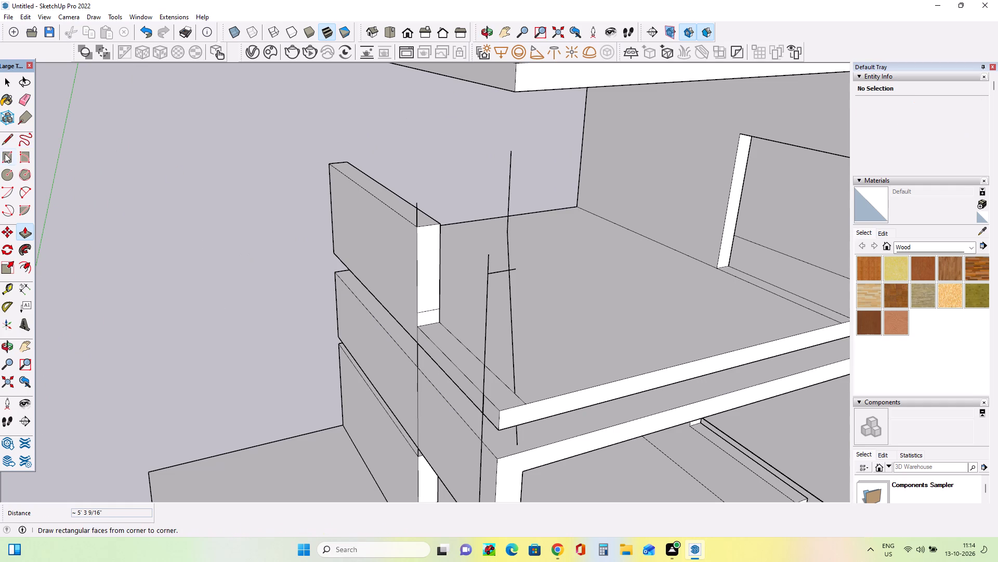
left_click(502, 411)
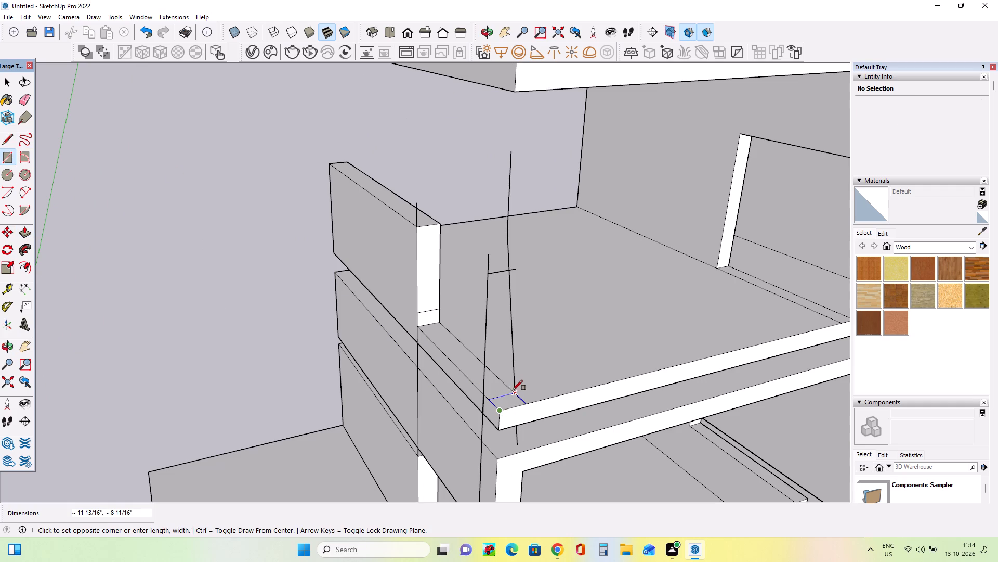
left_click(513, 390)
Pull the corner rectangle up about 1' 2 1/8" to form a short post on the slab.
left_click(23, 236)
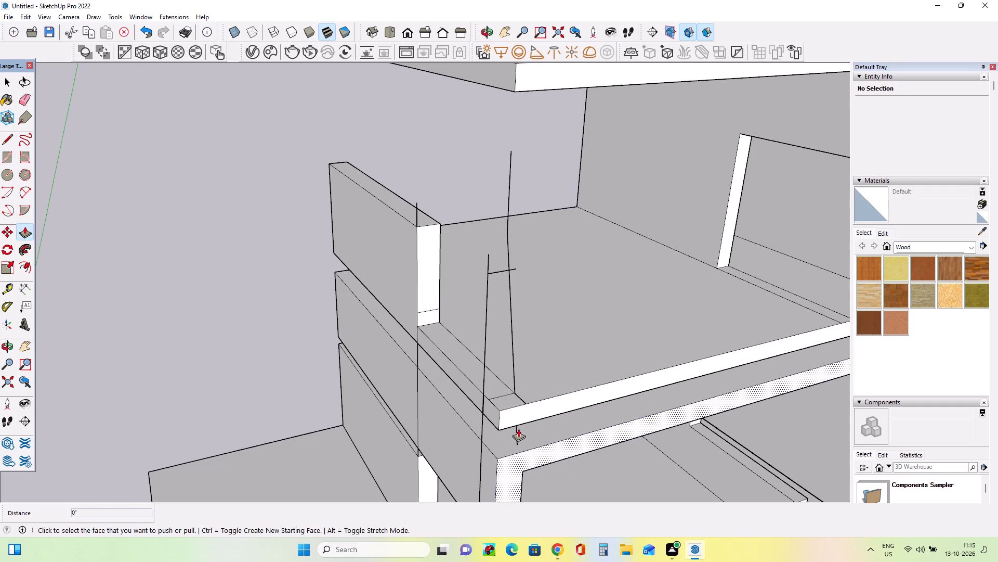
left_click(510, 402)
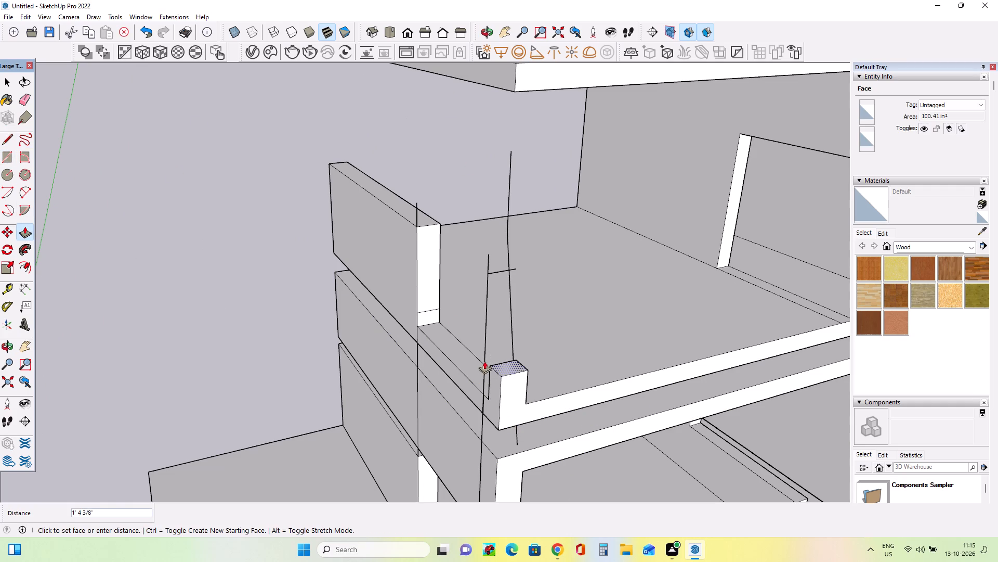
left_click(484, 368)
Examine the whole building's storeys next to the reference facade image.
middle_click_drag(540, 330, 519, 299)
scroll(490, 294, "down", 4)
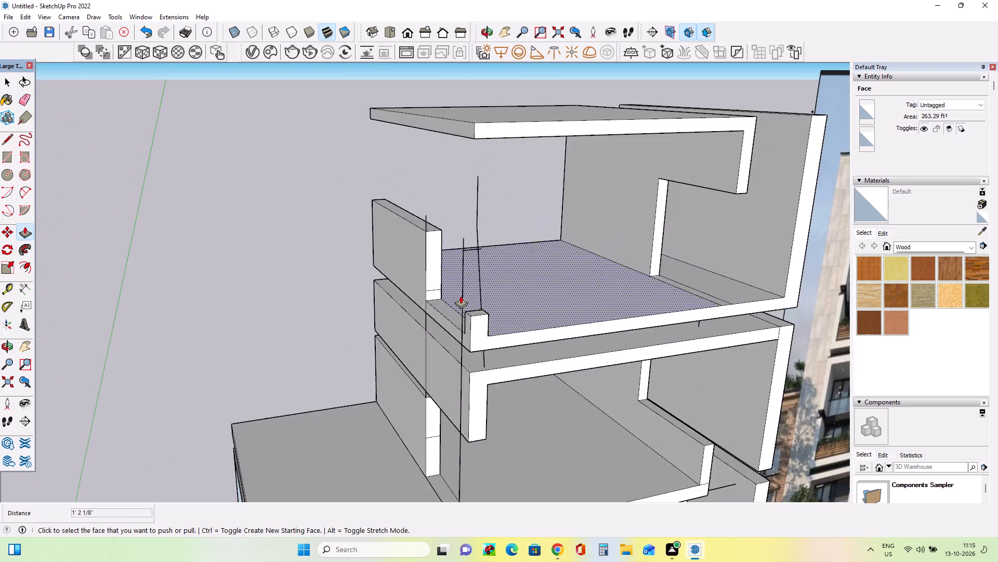
scroll(461, 296, "down", 4)
middle_click_drag(513, 375, 458, 364)
scroll(458, 364, "down", 8)
middle_click_drag(481, 402, 408, 389)
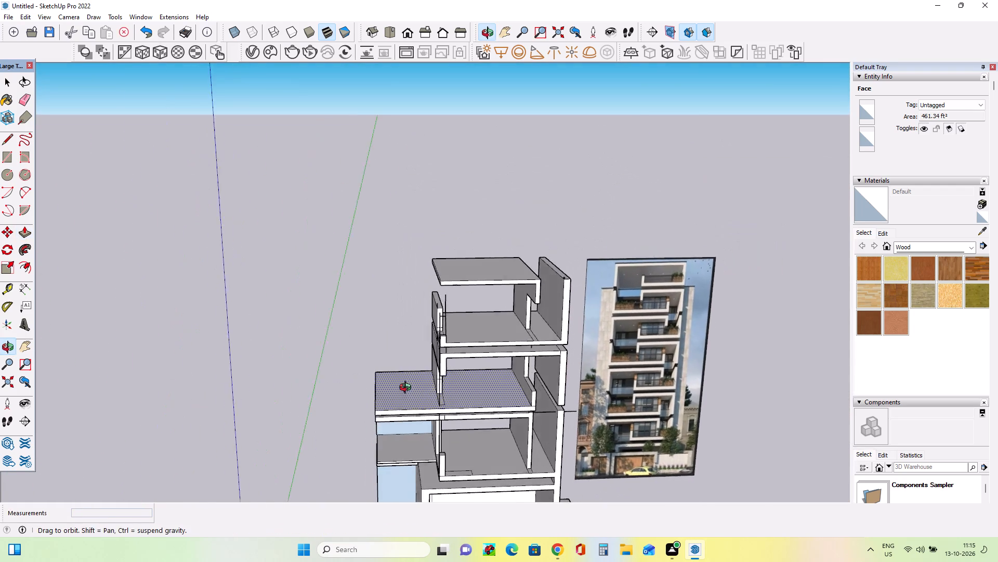
middle_click_drag(408, 389, 437, 389)
scroll(449, 329, "up", 4)
scroll(447, 354, "down", 9)
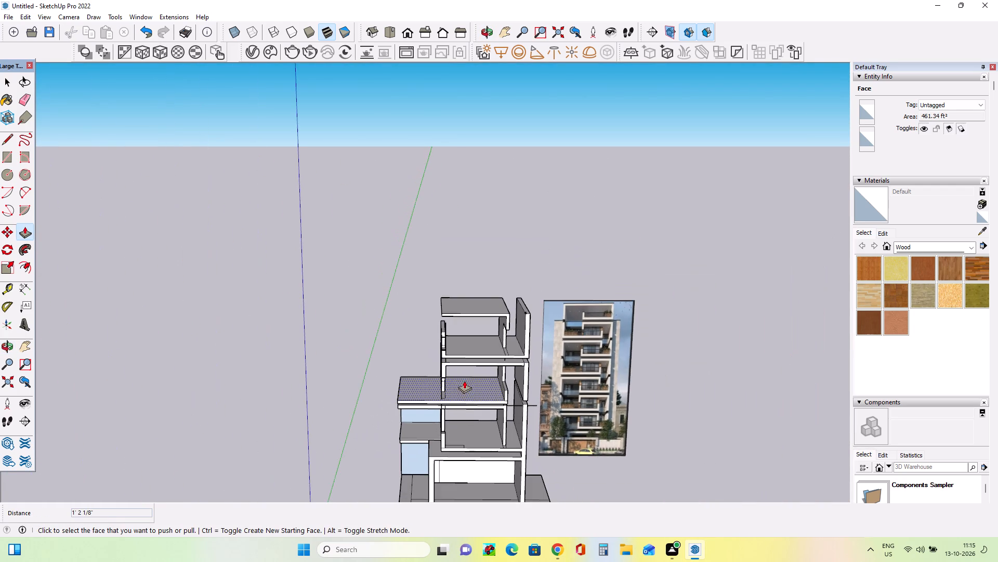
Erase the stray vertical line segments and the short crossing line above the new corner post on the top floor.
scroll(489, 424, "up", 9)
middle_click_drag(495, 410, 589, 440)
middle_click_drag(351, 287, 467, 306)
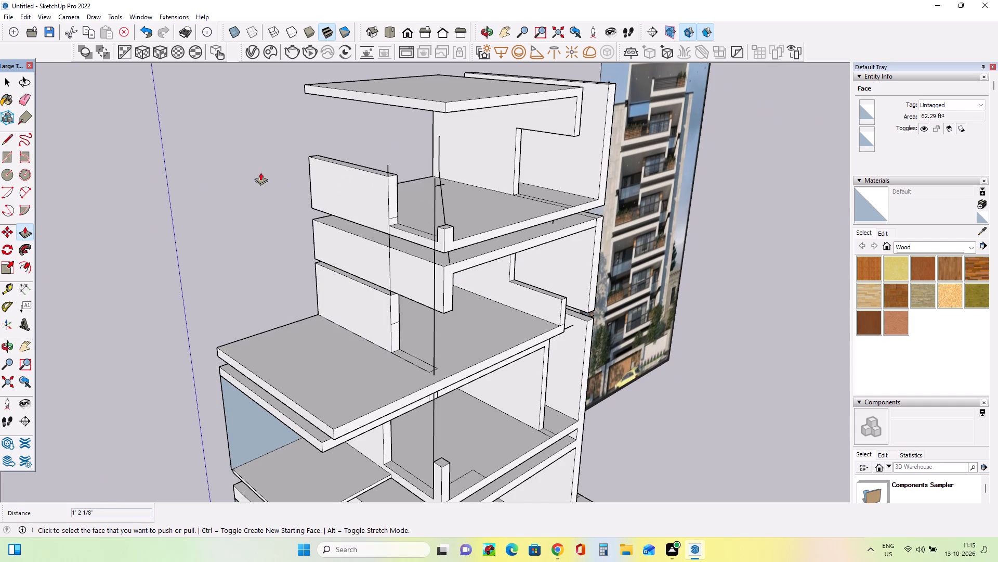
left_click(21, 103)
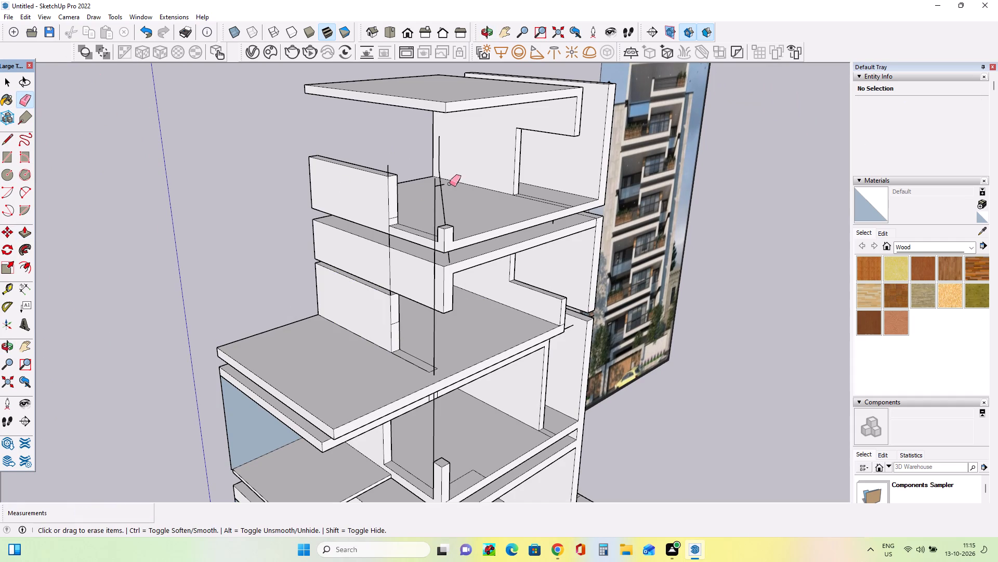
left_click(444, 207)
left_click(440, 186)
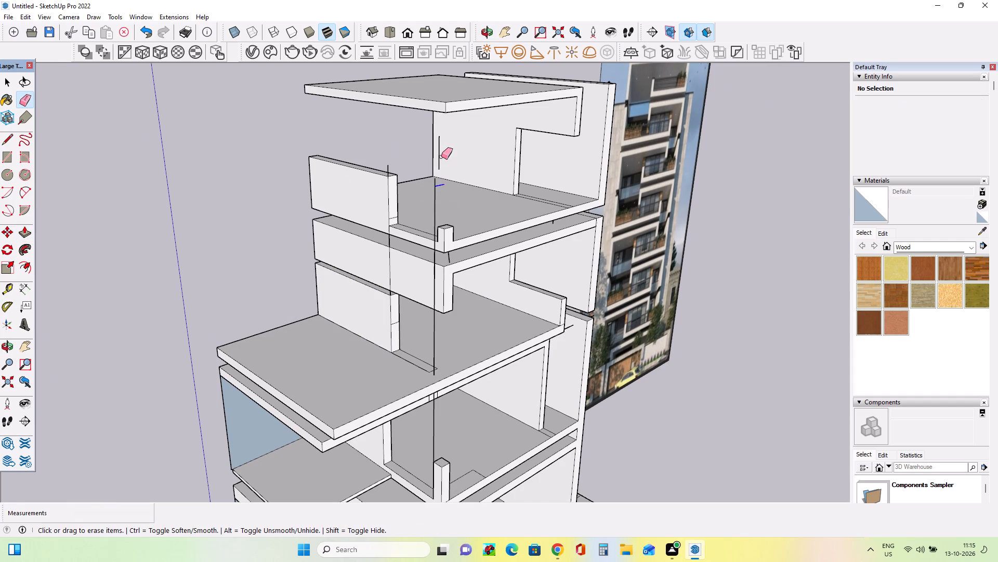
left_click(439, 157)
Examine the model's storeys and the reference image's upper balconies to compare the parapets, recesses and slabs.
middle_click_drag(490, 245, 241, 329)
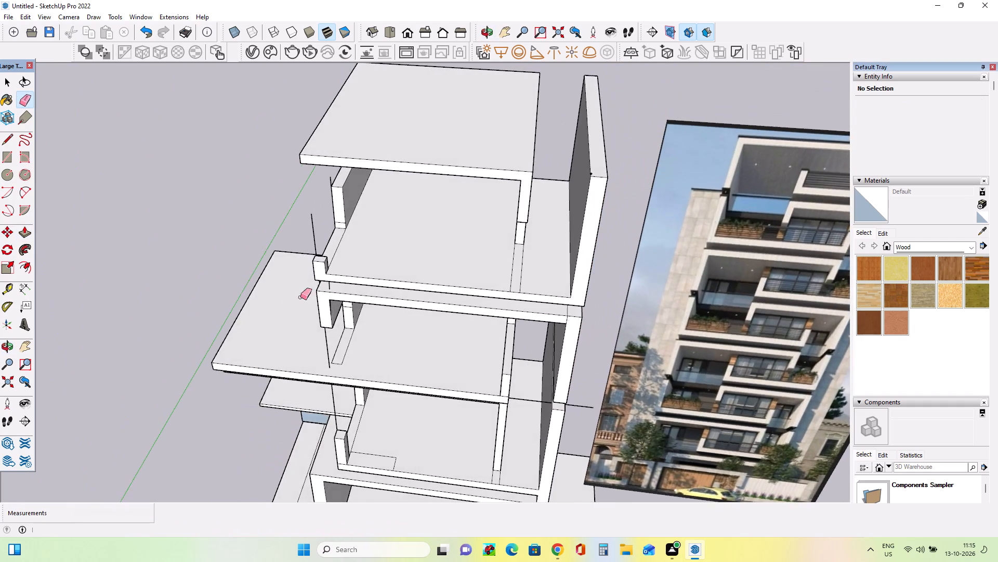
scroll(325, 287, "up", 3)
middle_click_drag(363, 323, 469, 206)
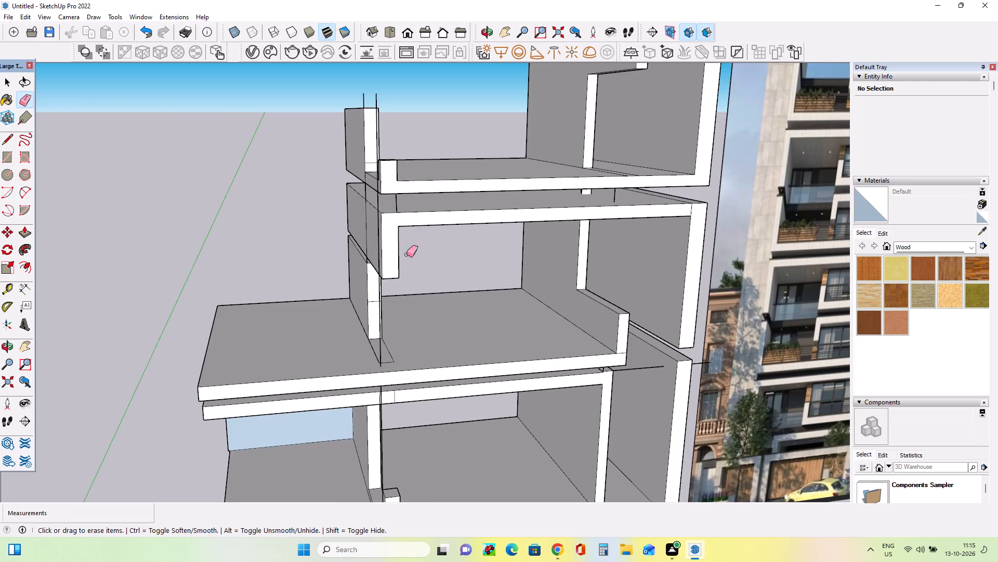
scroll(369, 262, "down", 11)
middle_click_drag(523, 299, 388, 304)
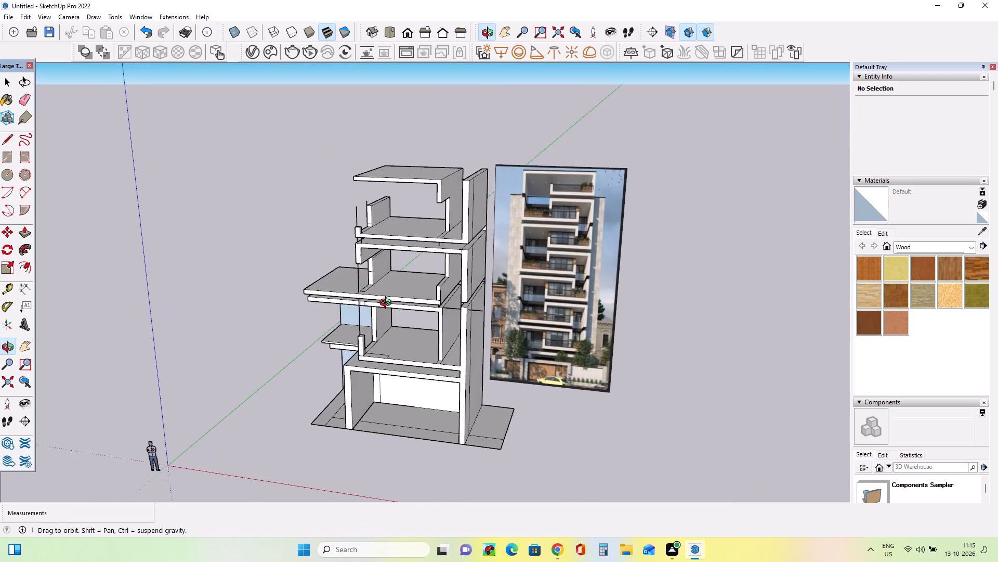
middle_click_drag(388, 304, 516, 275)
scroll(584, 280, "up", 2)
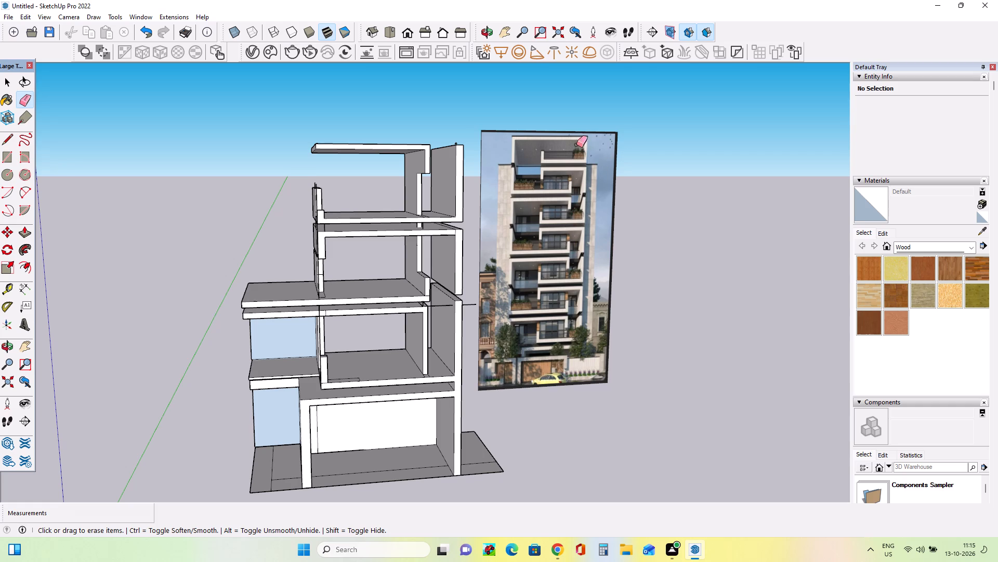
middle_click_drag(565, 220, 589, 367)
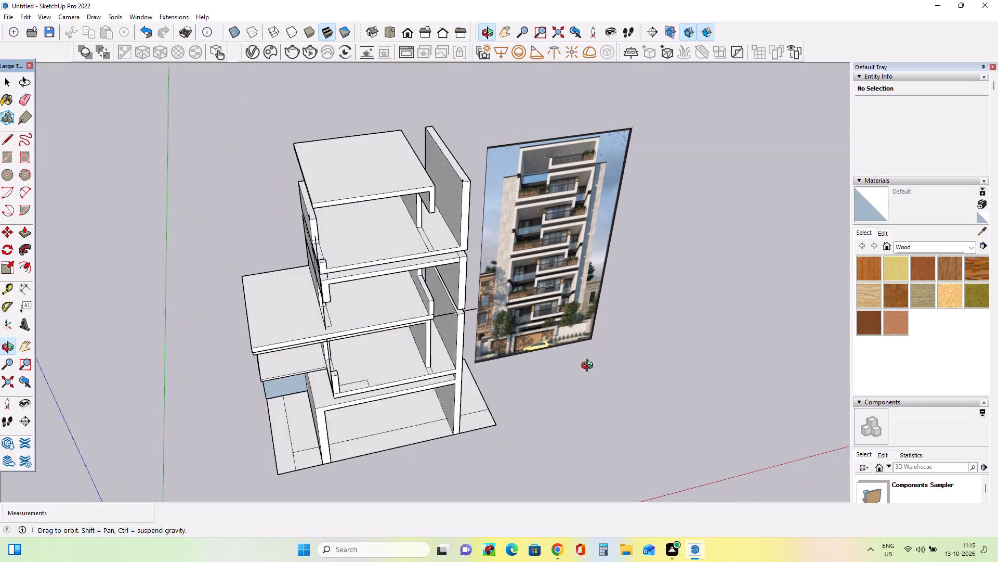
middle_click_drag(589, 367, 589, 366)
scroll(539, 193, "up", 5)
scroll(540, 193, "down", 1)
scroll(540, 193, "up", 5)
scroll(542, 191, "down", 1)
scroll(542, 191, "up", 9)
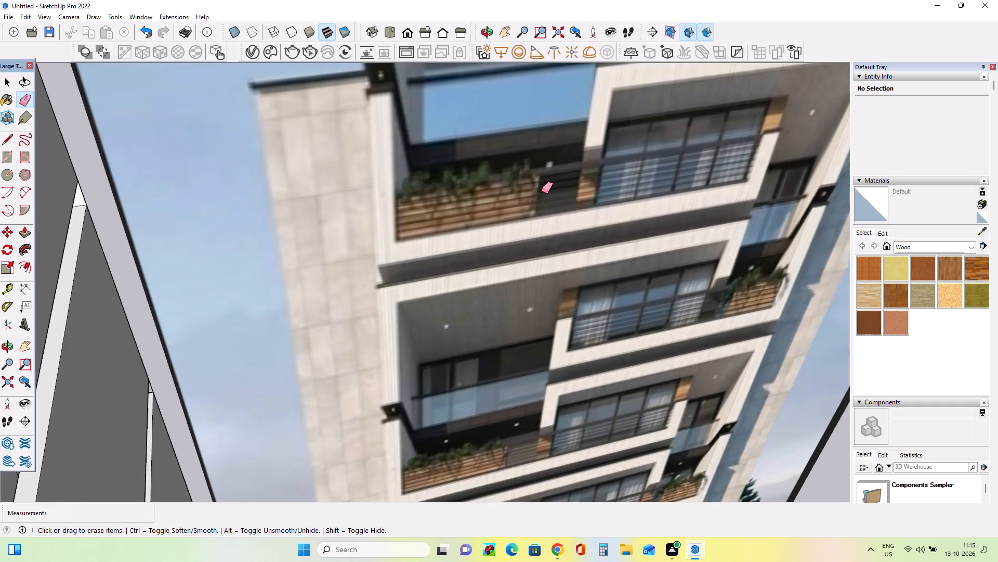
scroll(542, 191, "up", 1)
scroll(542, 191, "down", 15)
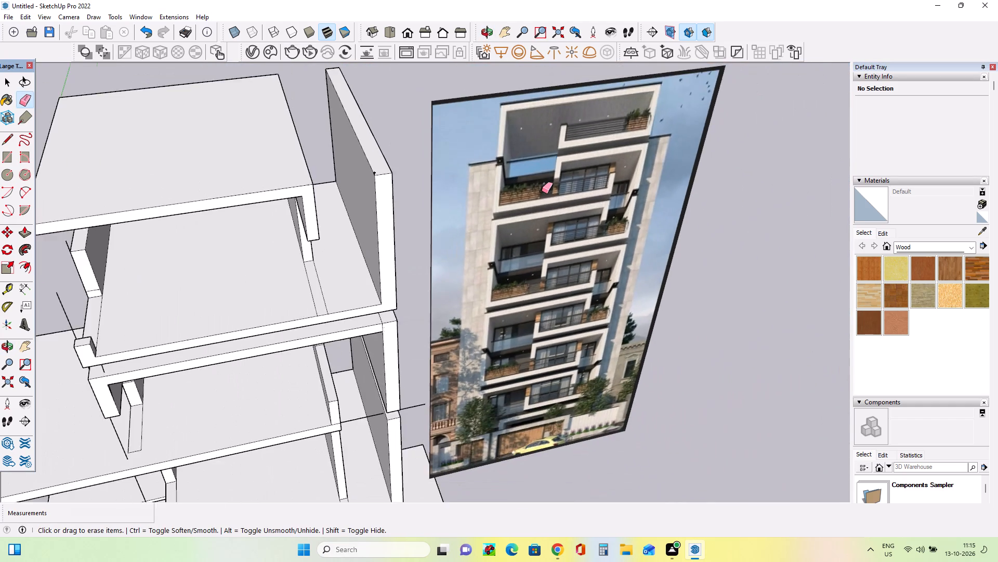
scroll(542, 191, "down", 5)
middle_click_drag(547, 315, 527, 194)
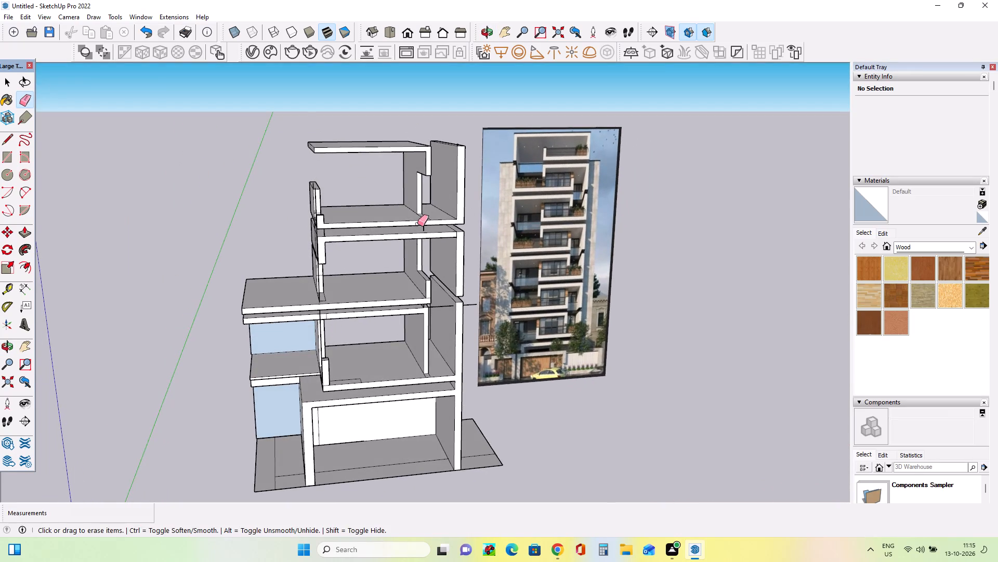
middle_click_drag(406, 225, 387, 219)
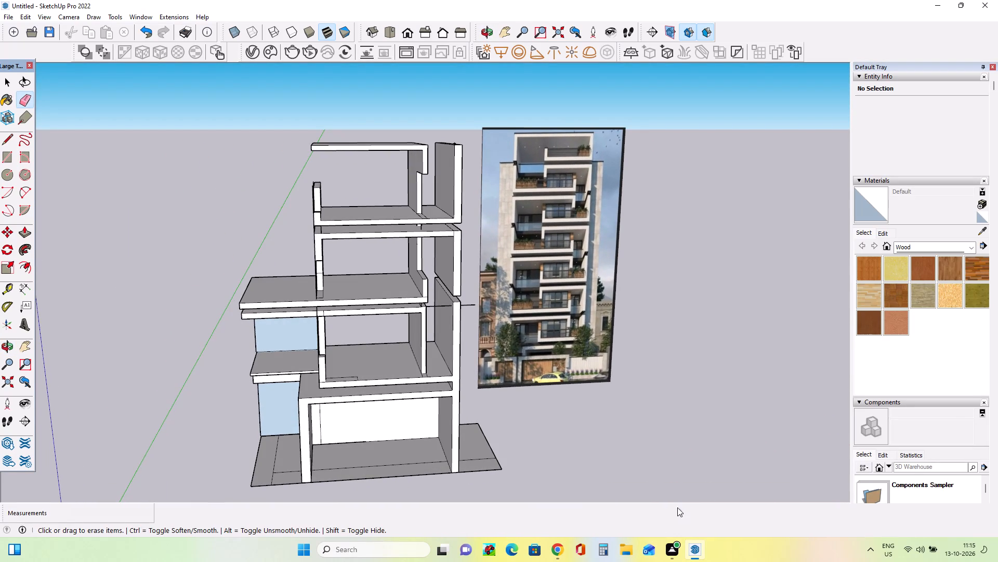
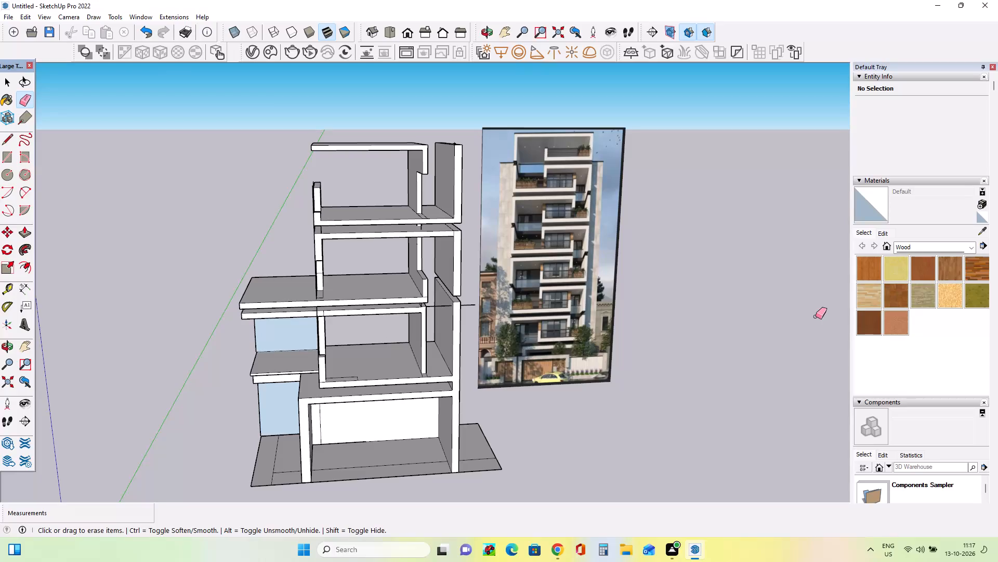
Examine the top floor's slabs and walls beside the reference facade image to compare the roof level.
scroll(385, 238, "up", 2)
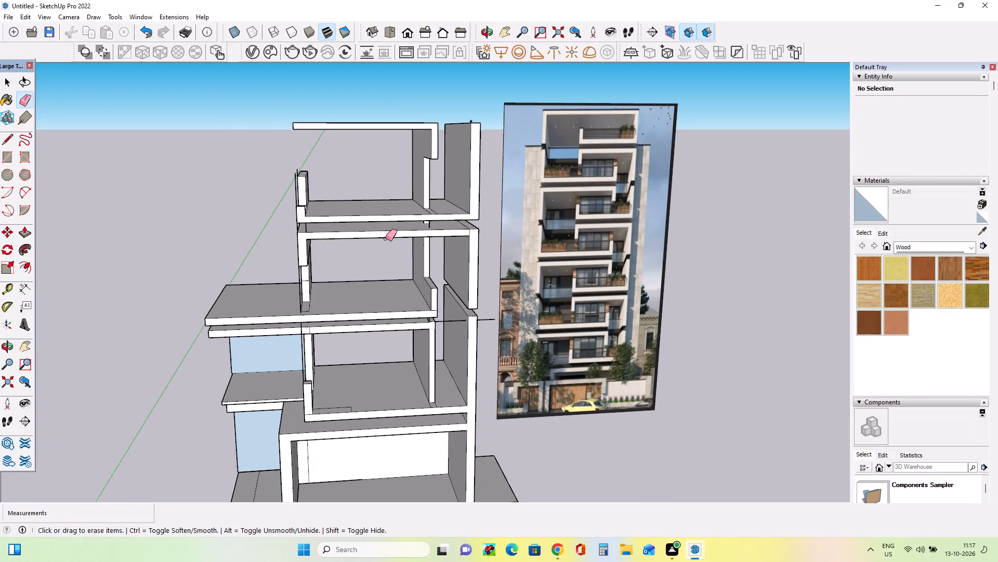
middle_click_drag(406, 225, 416, 348)
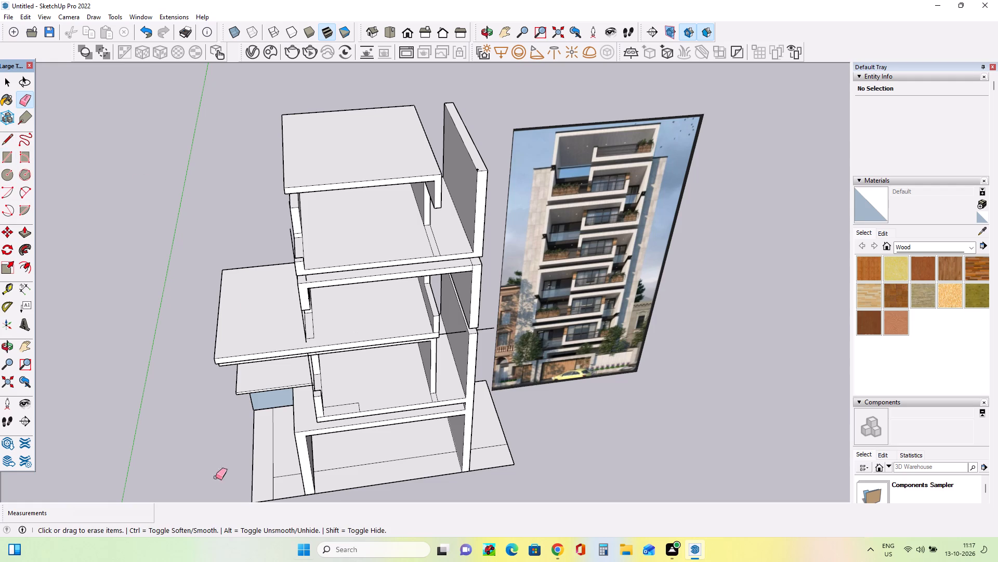
middle_click_drag(591, 318, 596, 244)
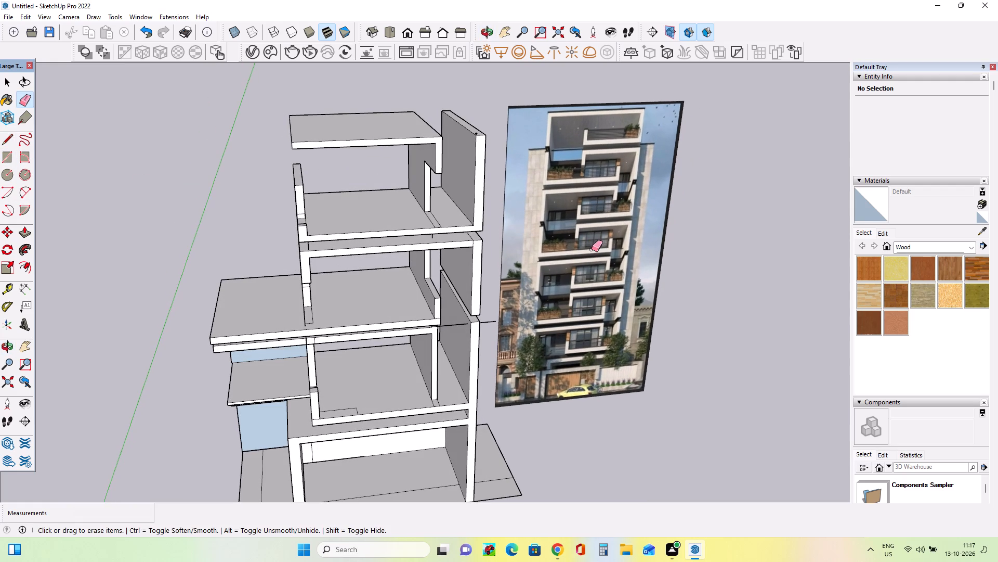
middle_click_drag(576, 260, 536, 266)
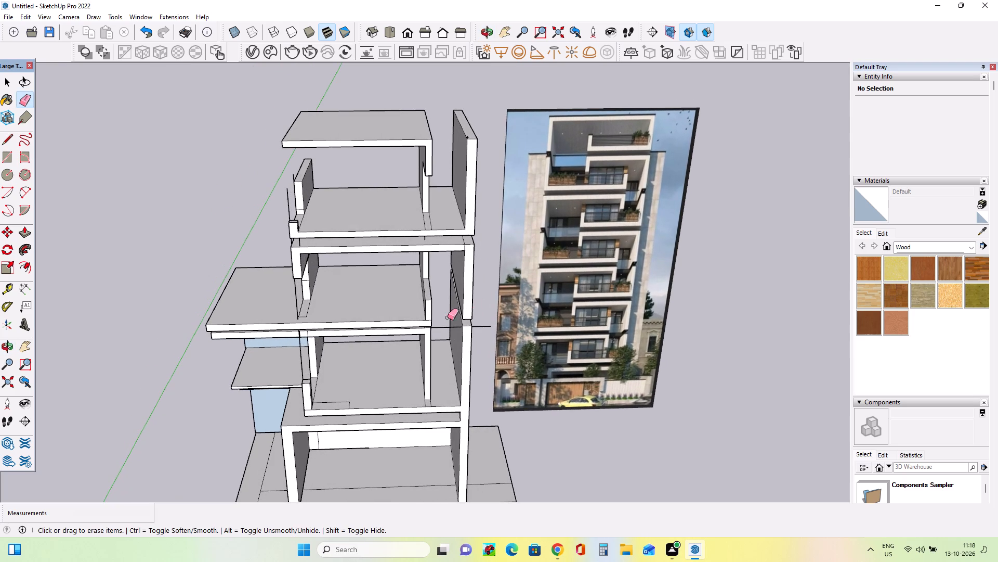
scroll(438, 320, "down", 2)
middle_click_drag(496, 253, 512, 285)
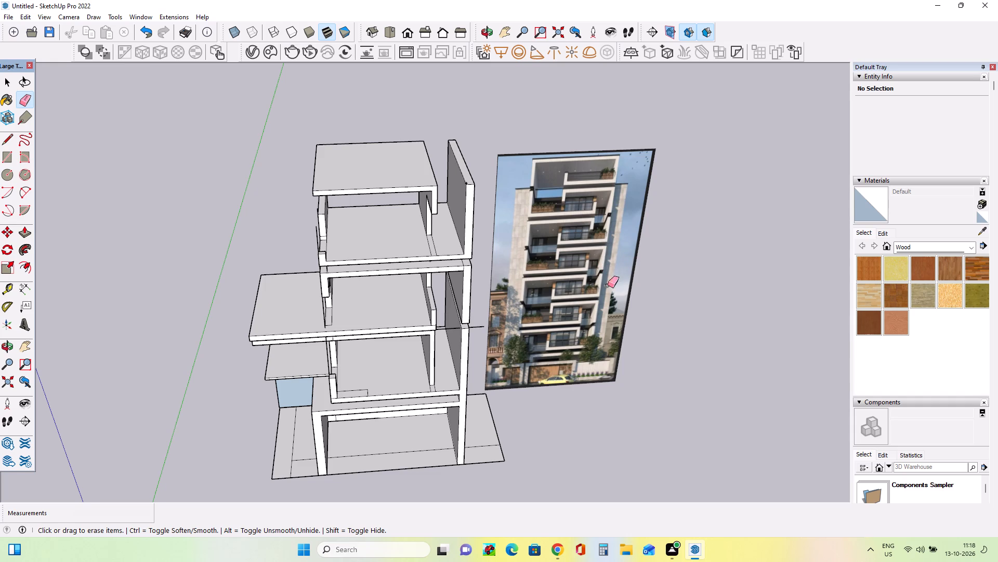
middle_click_drag(608, 285, 589, 266)
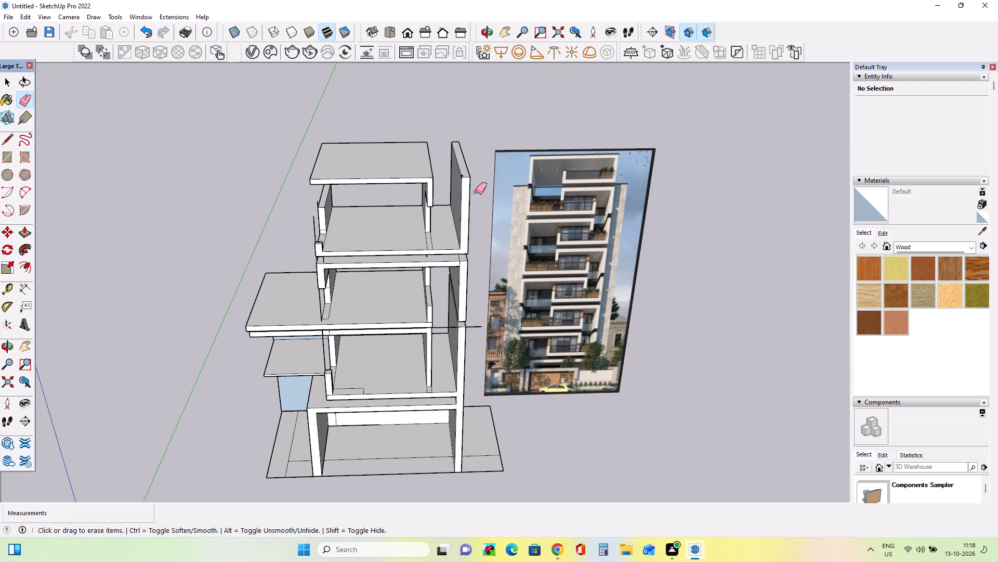
Pull the top face of the top floor's tall side wall up 7' 2 1/8".
scroll(476, 188, "up", 10)
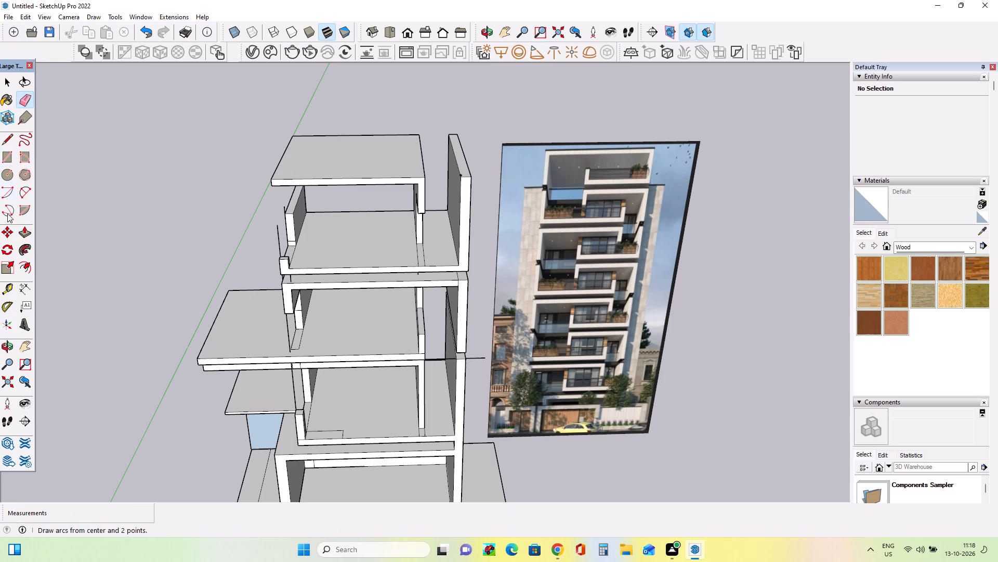
left_click(28, 229)
left_click(463, 151)
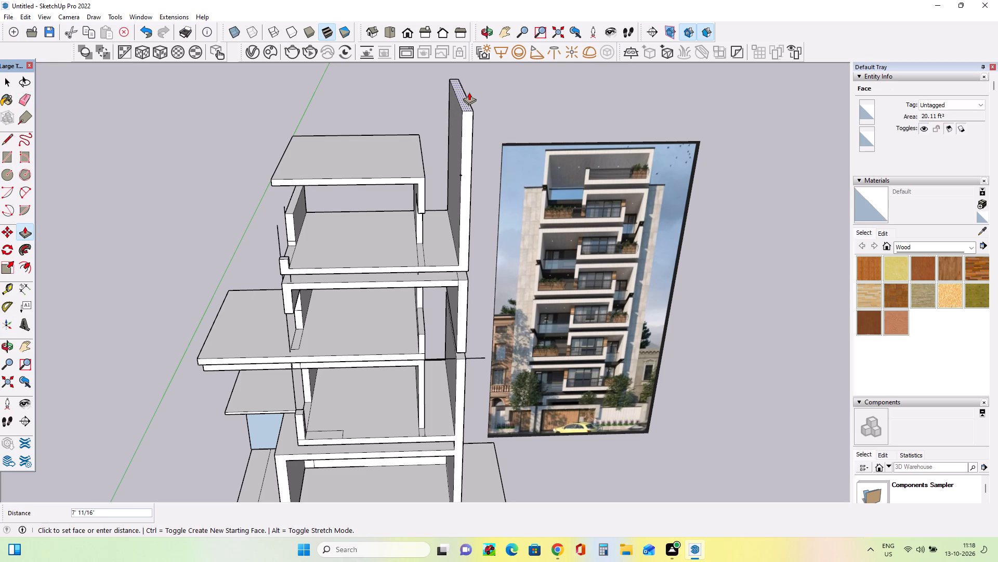
left_click(469, 91)
Draw a rectangle about 1' 1/4" by 17' 11 11/16" across the raised side wall's inner face, above the existing roof slab.
middle_click_drag(457, 234, 480, 222)
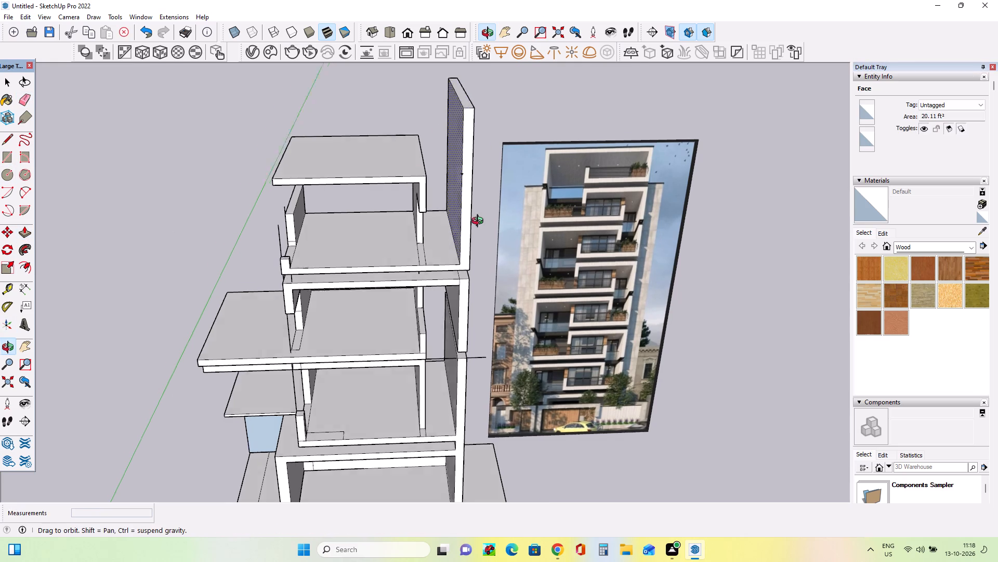
middle_click_drag(480, 222, 507, 206)
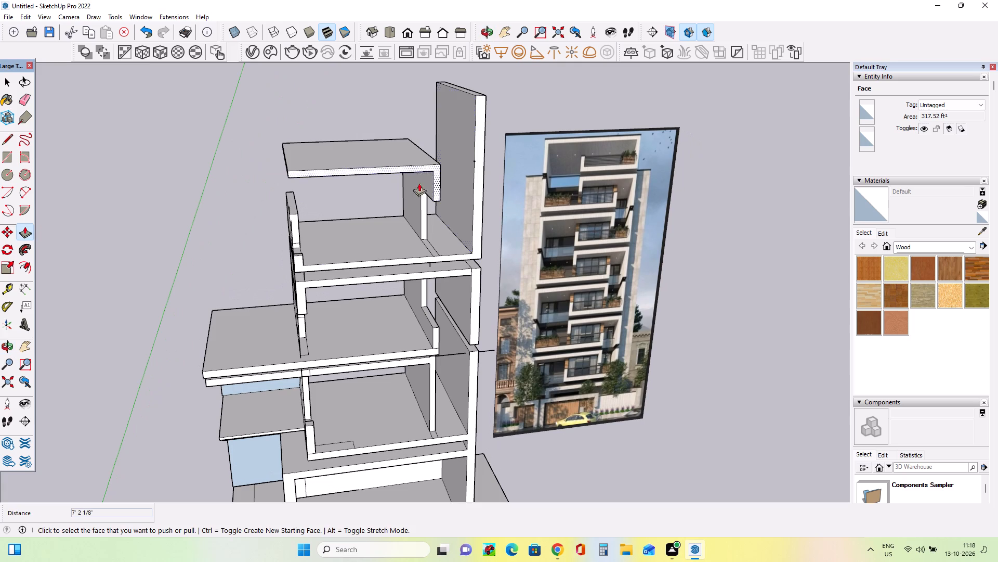
middle_click_drag(387, 149, 487, 193)
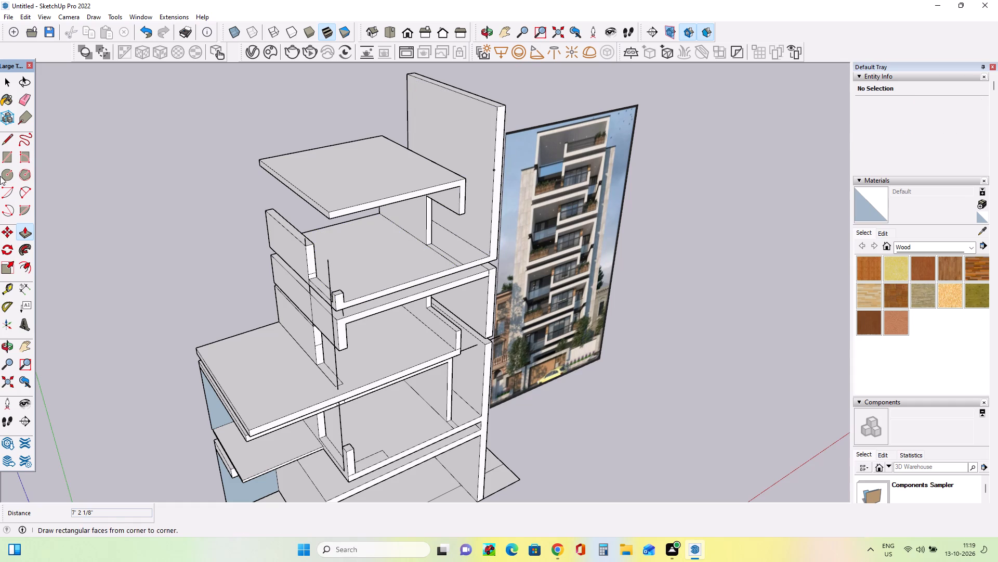
left_click(4, 152)
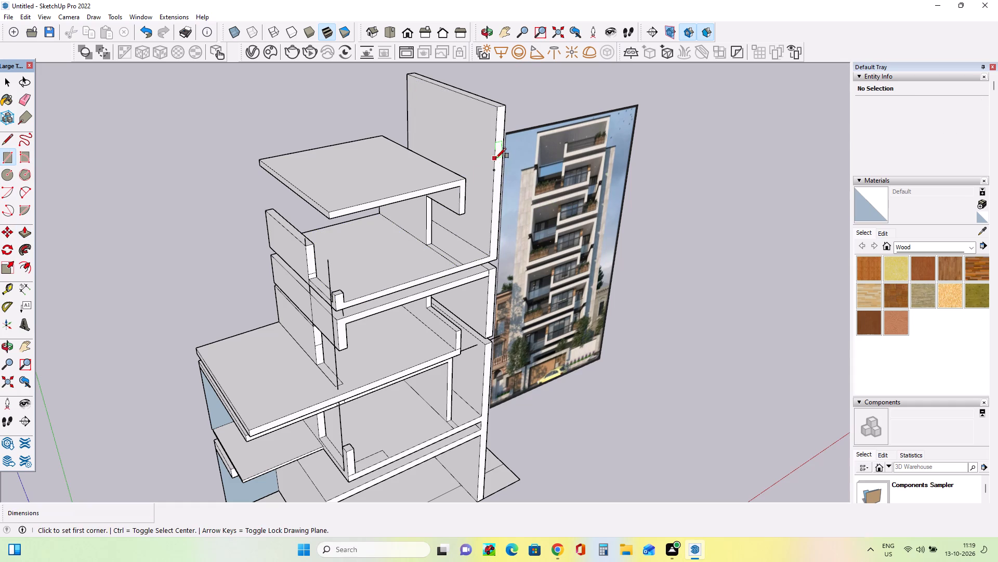
left_click(496, 158)
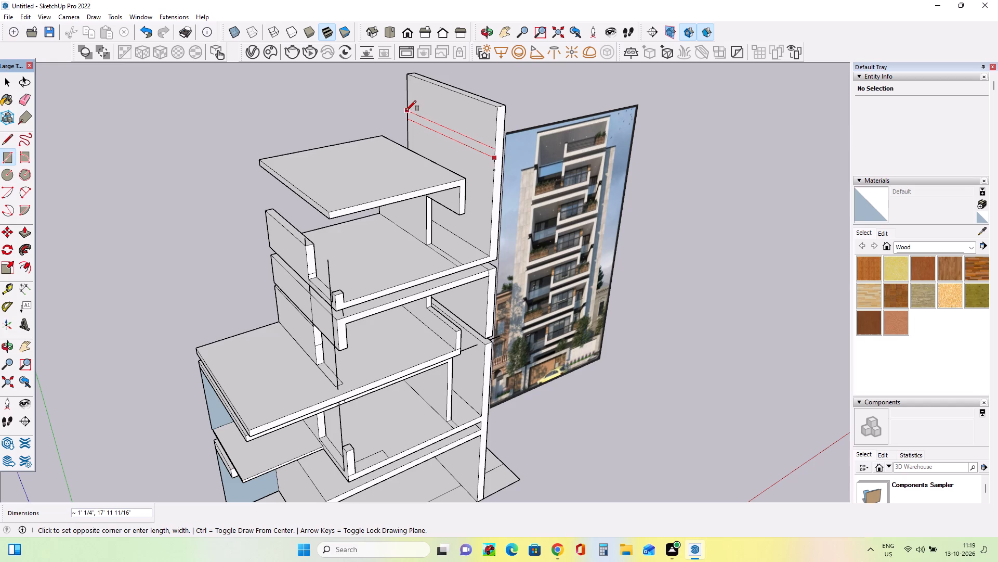
left_click(406, 111)
Pull the new wall strip out 18' 8" to form a second roof slab above the existing one.
middle_click_drag(492, 181, 552, 188)
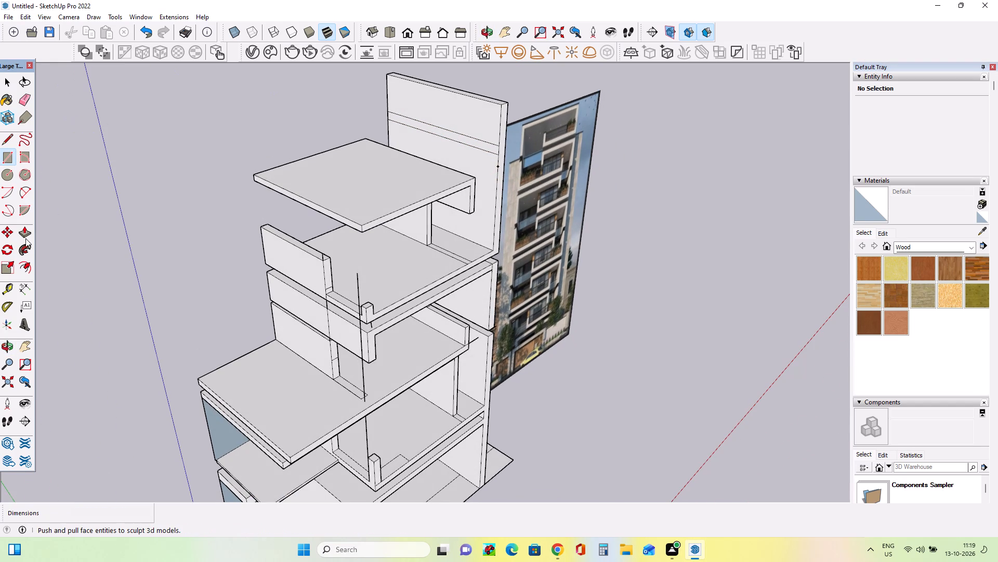
left_click(29, 227)
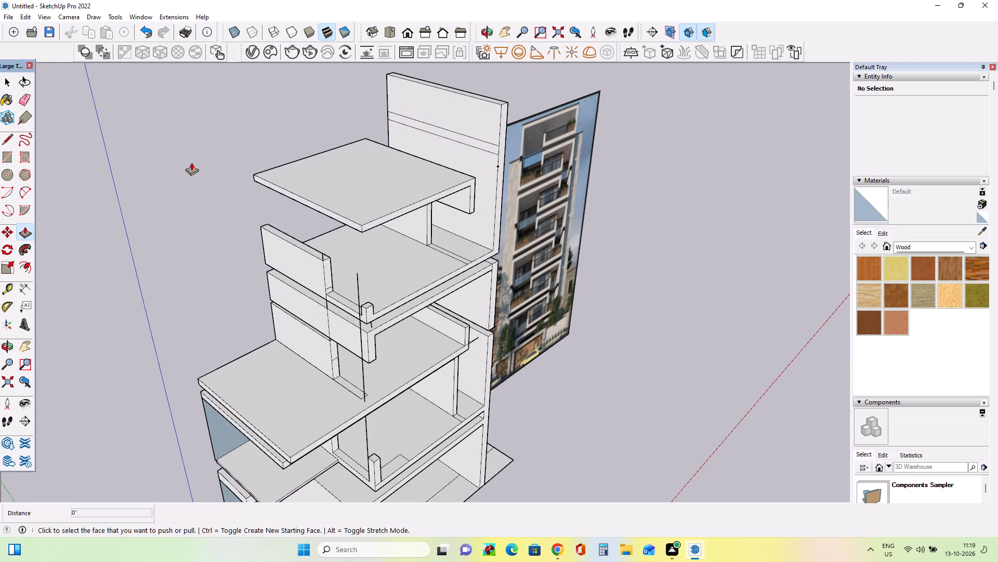
left_click(464, 137)
left_click(342, 194)
Move the new roof slab's underside down 2 7/16" and its top face down 5 11/16".
middle_click_drag(397, 232, 309, 184)
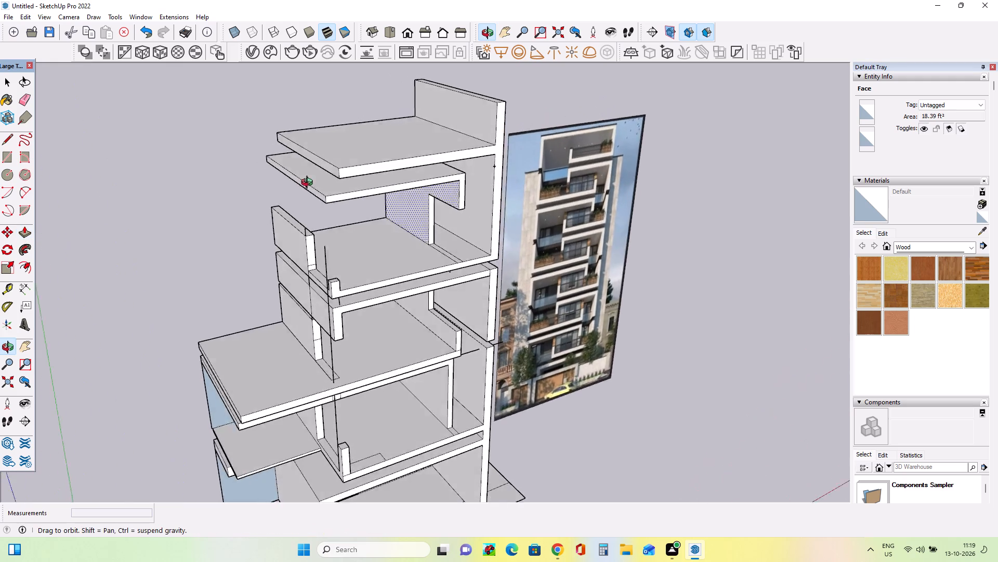
middle_click_drag(309, 184, 295, 132)
scroll(372, 146, "up", 3)
middle_click_drag(387, 172, 383, 120)
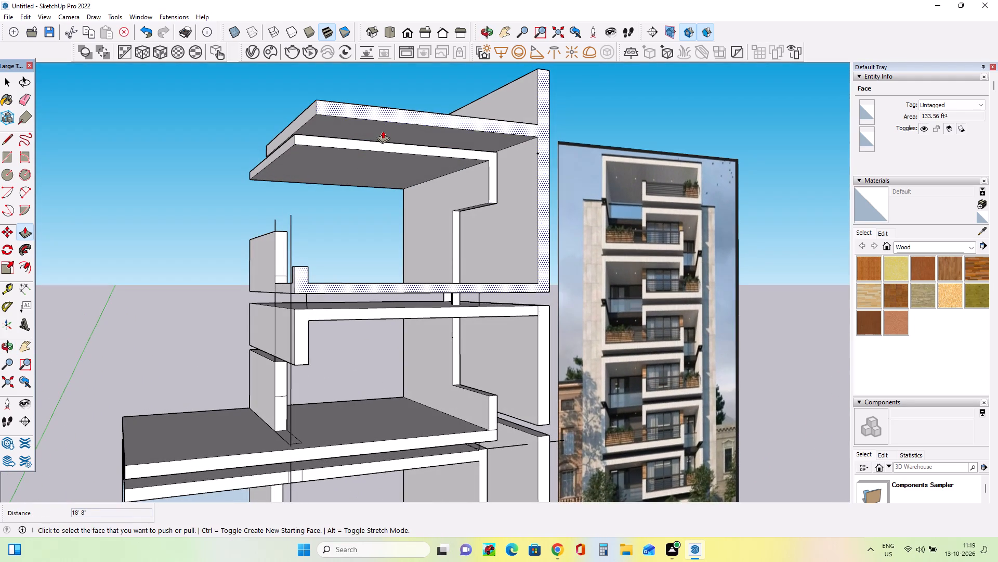
left_click(383, 131)
left_click(383, 133)
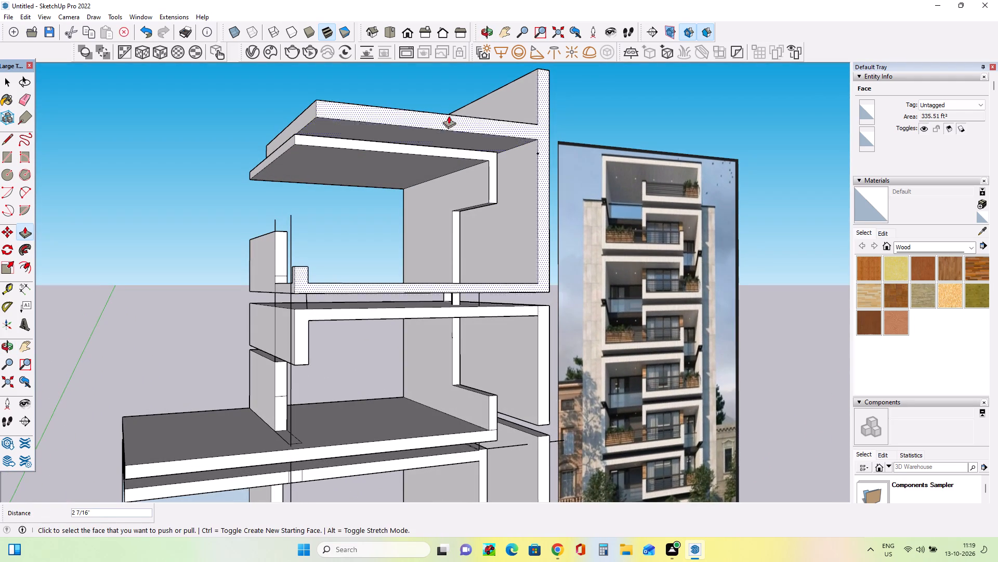
middle_click_drag(458, 111, 462, 251)
left_click(445, 148)
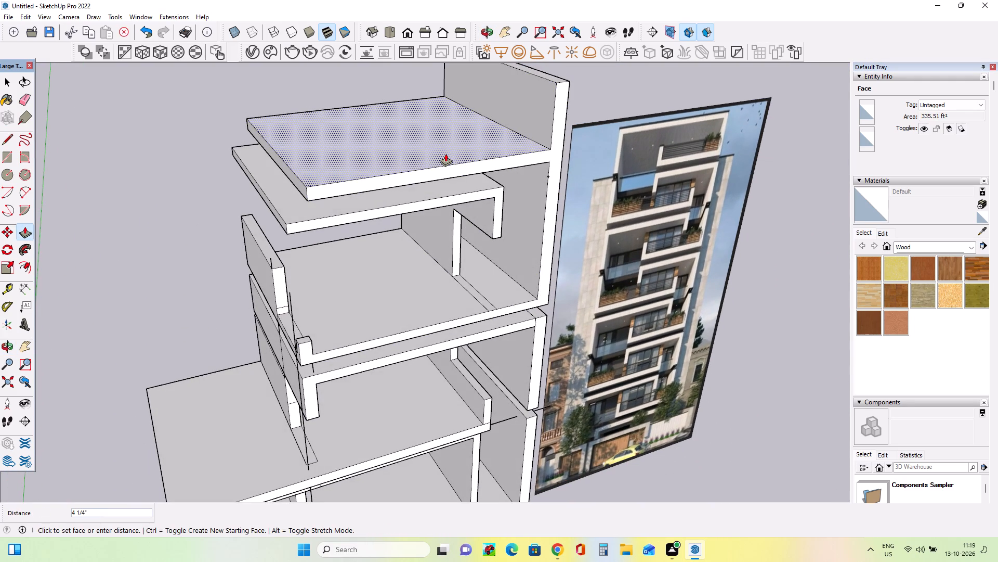
left_click(446, 155)
Compare the two roof slabs and the raised side wall with the top storey in the reference image.
middle_click_drag(443, 257, 526, 244)
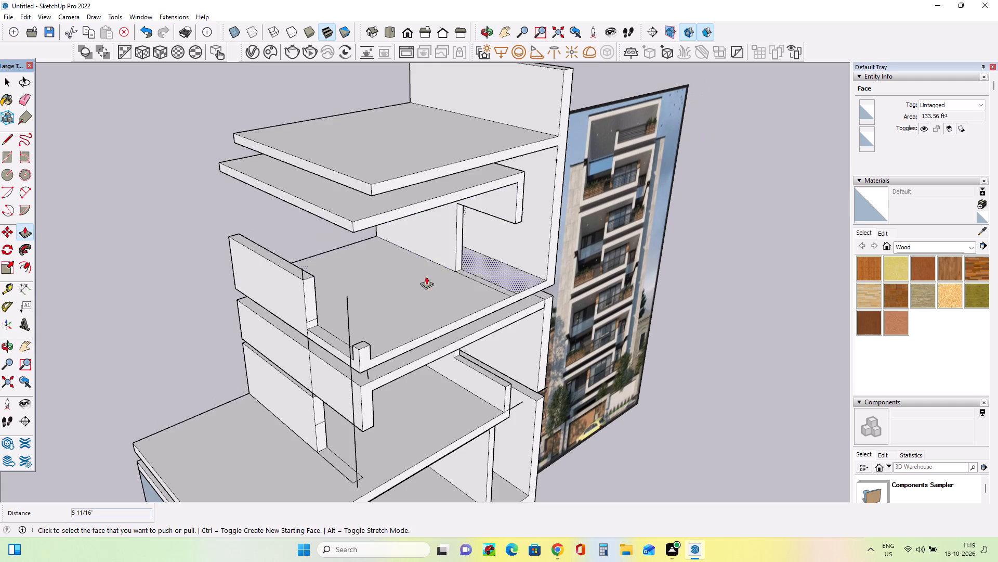
middle_click_drag(340, 262, 230, 234)
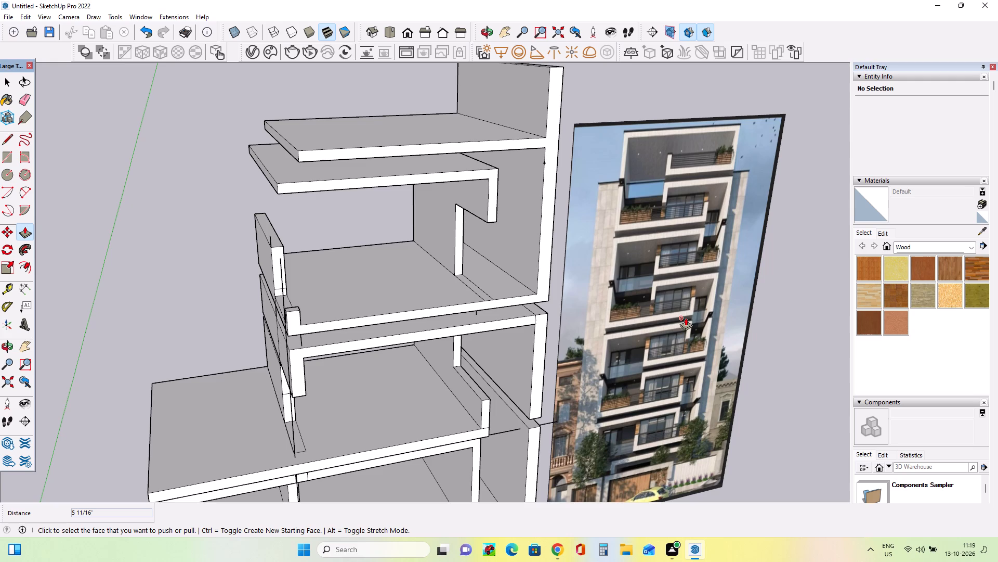
middle_click_drag(637, 341, 641, 393)
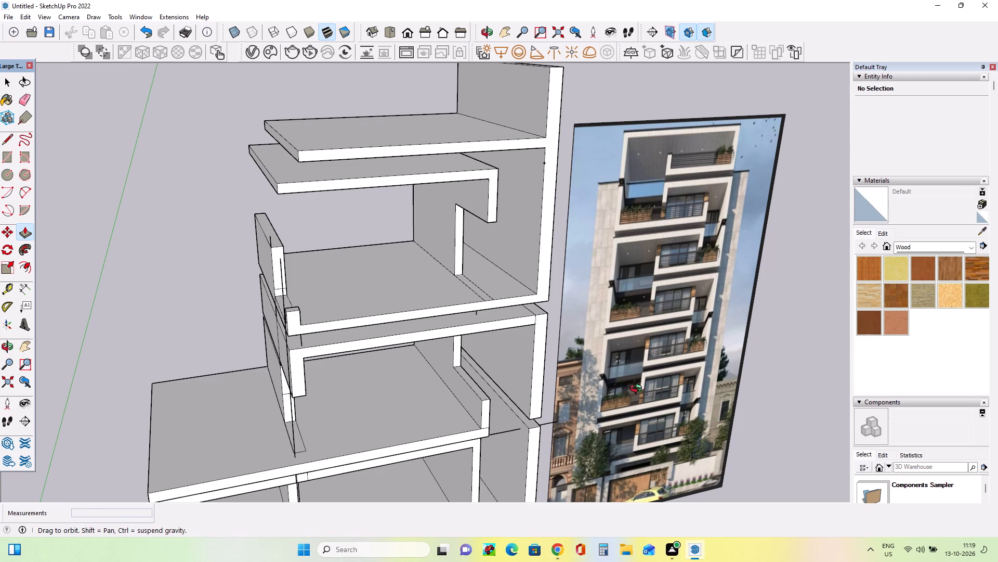
middle_click_drag(503, 130, 442, 40)
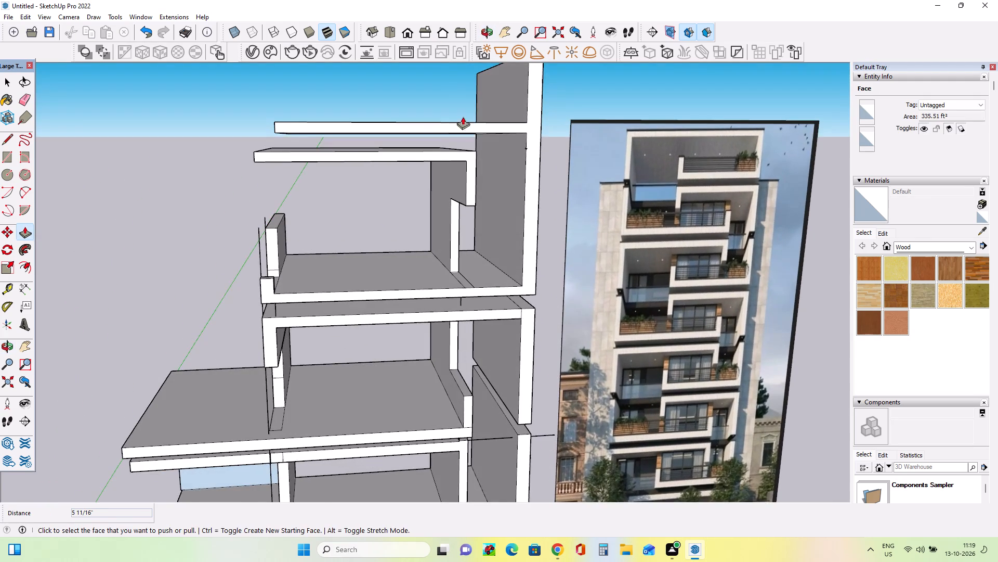
scroll(500, 201, "down", 2)
middle_click_drag(505, 229, 488, 202)
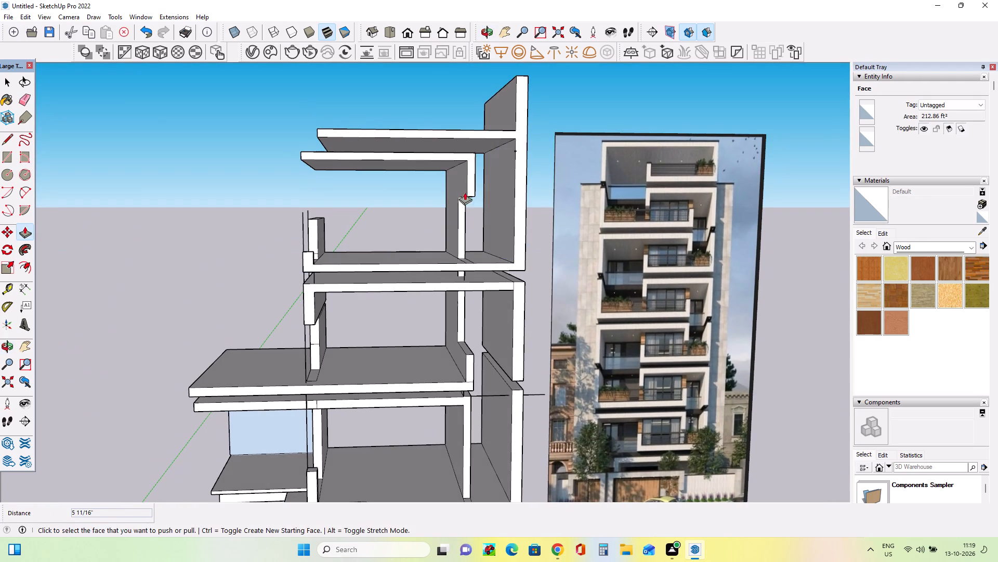
middle_click_drag(445, 134, 469, 170)
Lower the upper roof slab slightly by moving its underside down a little and its top face down 2 13/16".
scroll(466, 160, "up", 3)
middle_click_drag(468, 168, 477, 126)
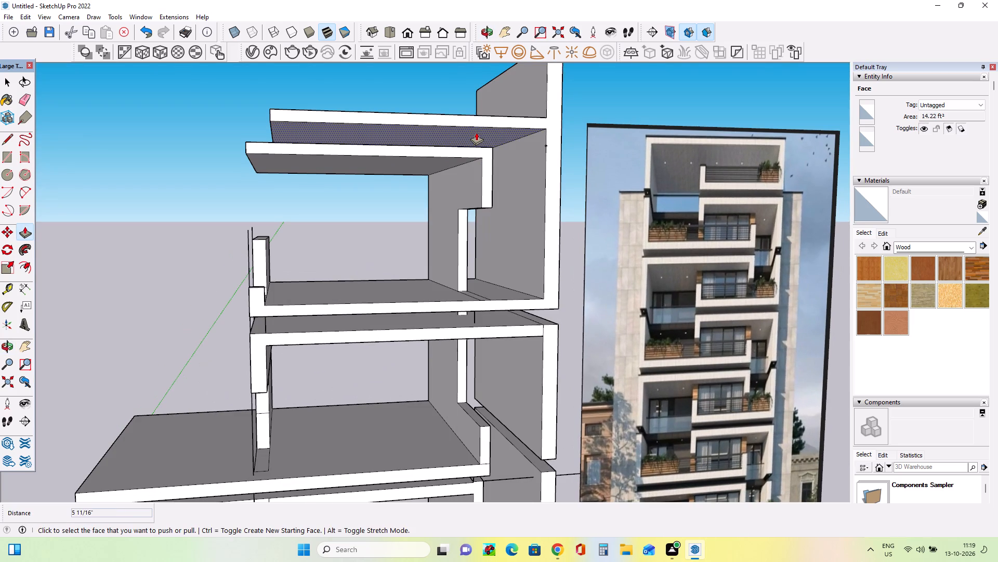
left_click(476, 132)
left_click(477, 136)
middle_click_drag(542, 171, 544, 187)
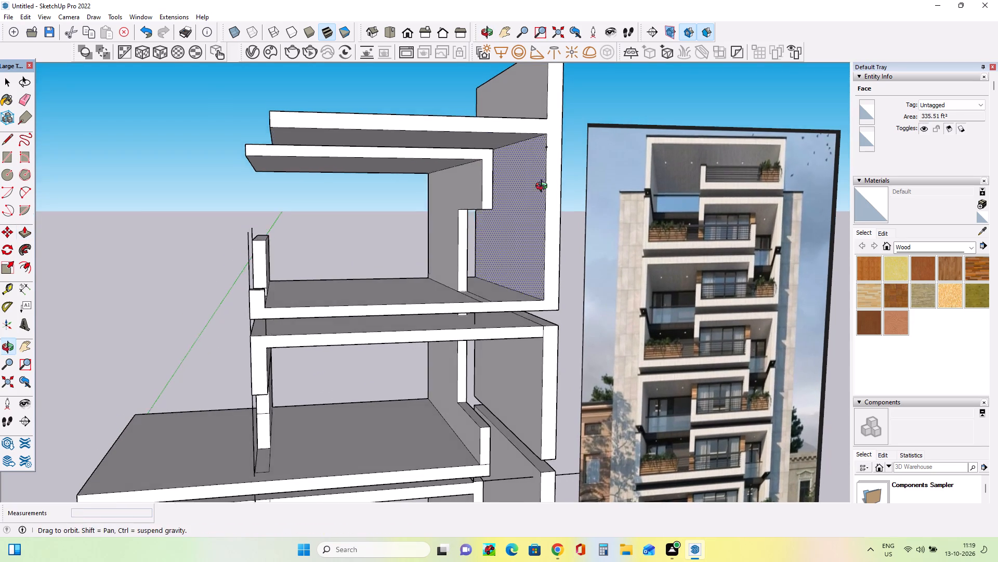
middle_click_drag(544, 187, 539, 233)
left_click(465, 116)
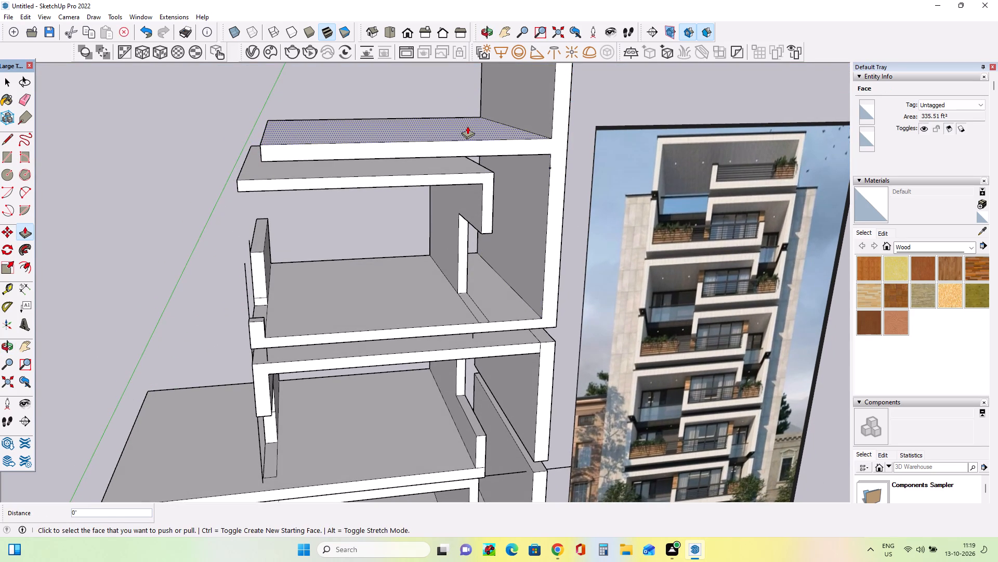
left_click(467, 126)
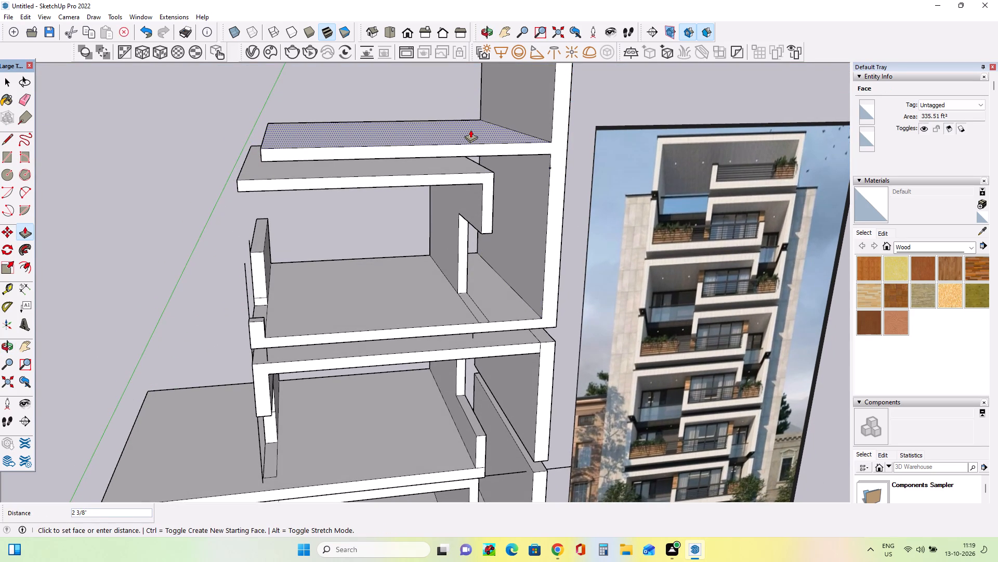
left_click(470, 130)
Draw a vertical line about 28' 3 3/4" long from the foot of the projecting slab's low parapet up past the upper roof slab.
middle_click_drag(541, 256, 505, 256)
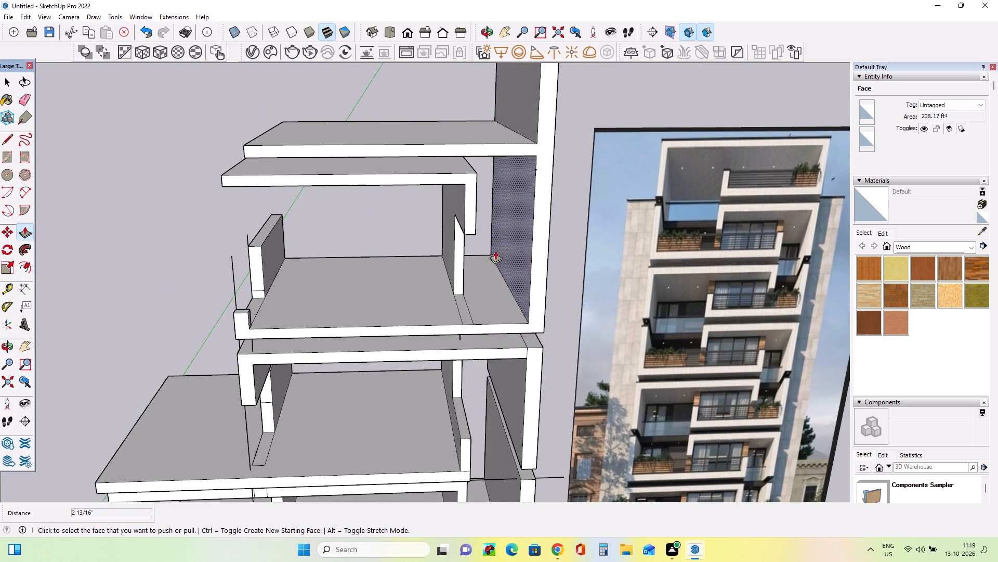
middle_click_drag(497, 183, 513, 212)
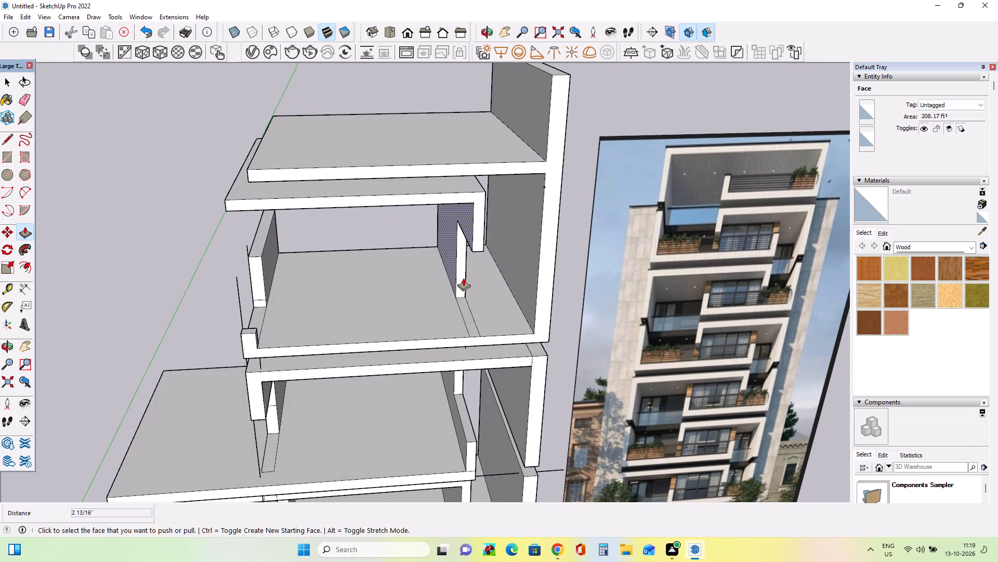
scroll(466, 335, "up", 1)
middle_click_drag(466, 360, 472, 314)
scroll(471, 317, "down", 5)
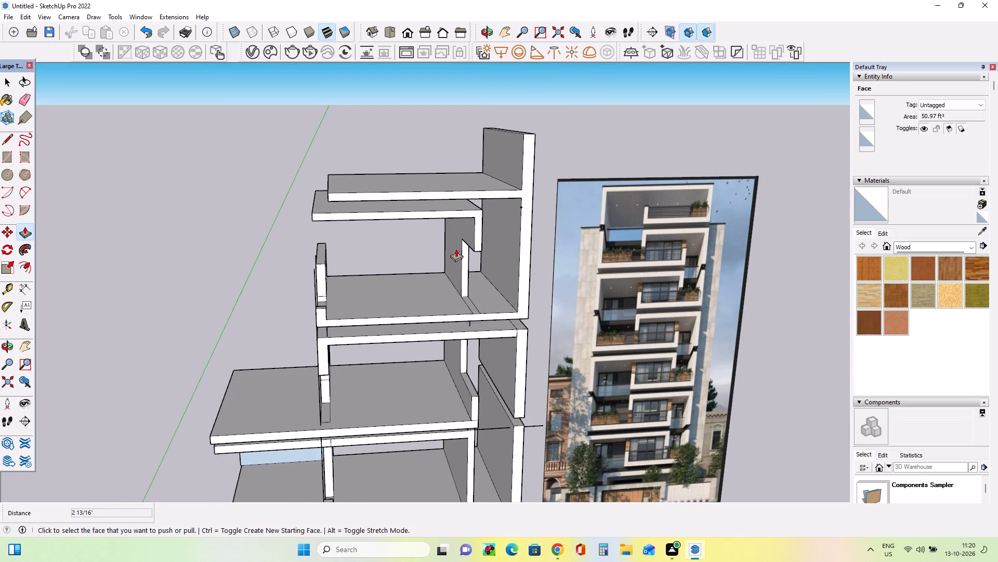
middle_click_drag(480, 185, 489, 215)
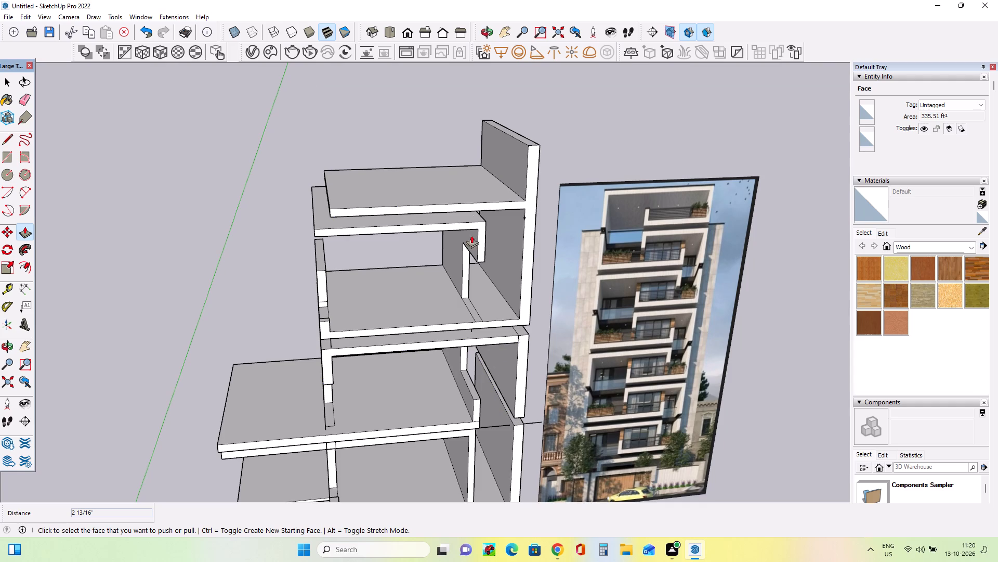
left_click(10, 138)
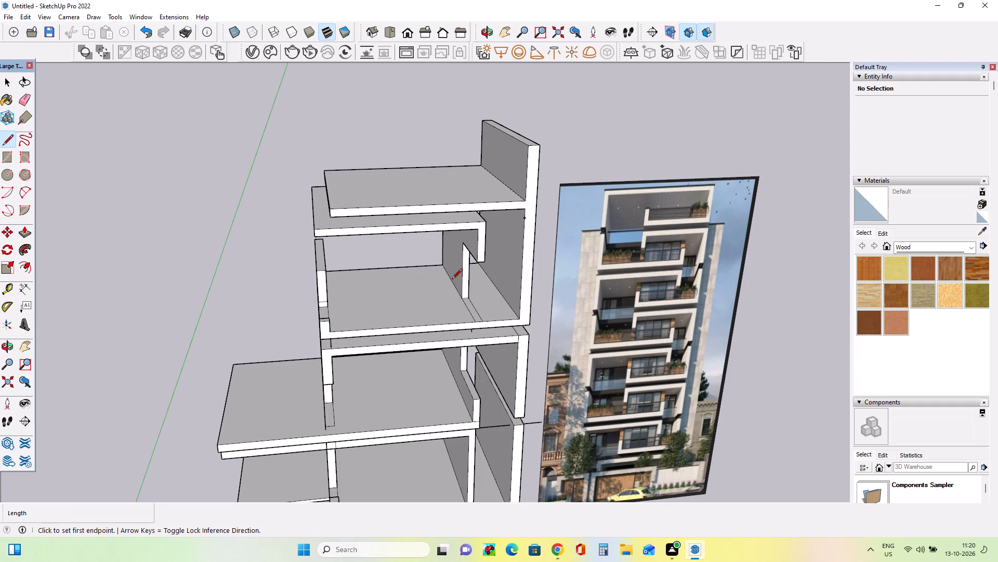
left_click(481, 422)
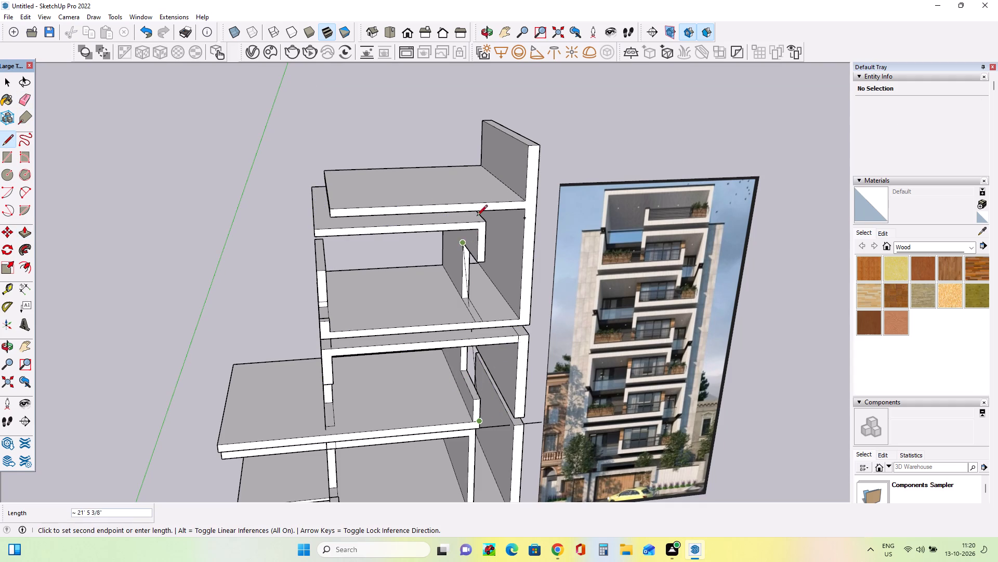
left_click(492, 158)
middle_click_drag(503, 260, 530, 368)
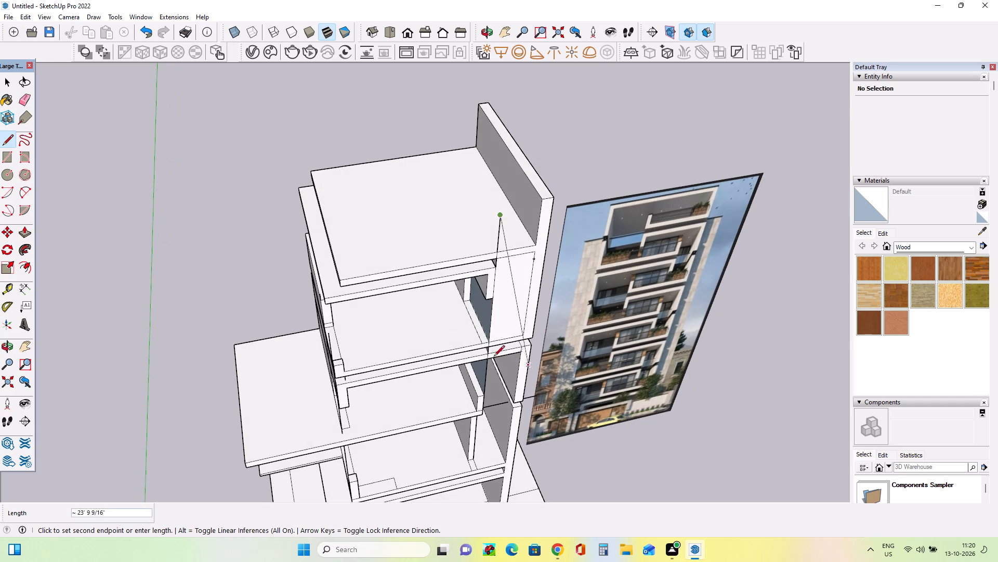
key("space")
Draw a narrow 17' 11 11/16" by about 9 7/16" rectangle across the upper roof slab, starting where the vertical line meets its front edge.
middle_click_drag(497, 265, 519, 288)
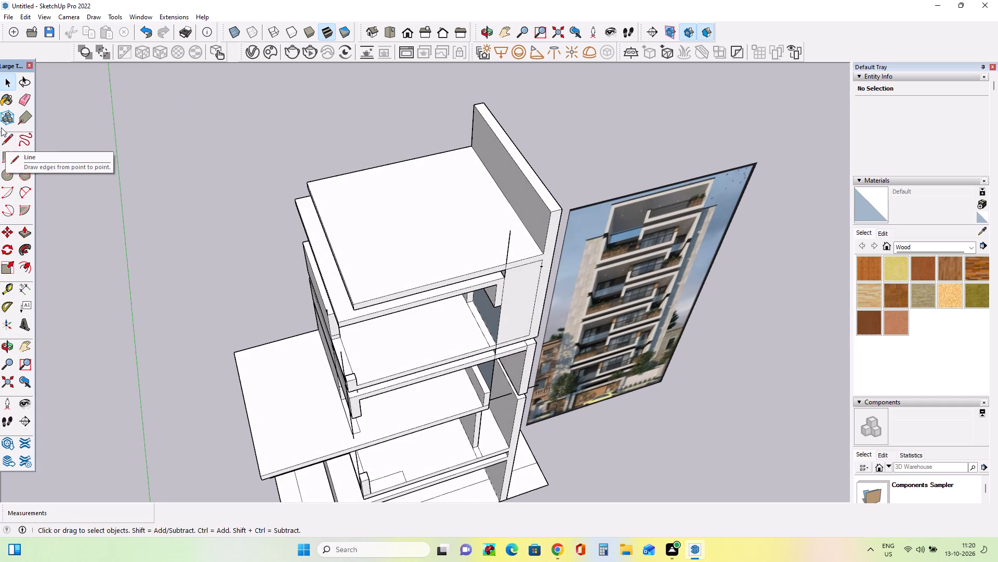
left_click(11, 152)
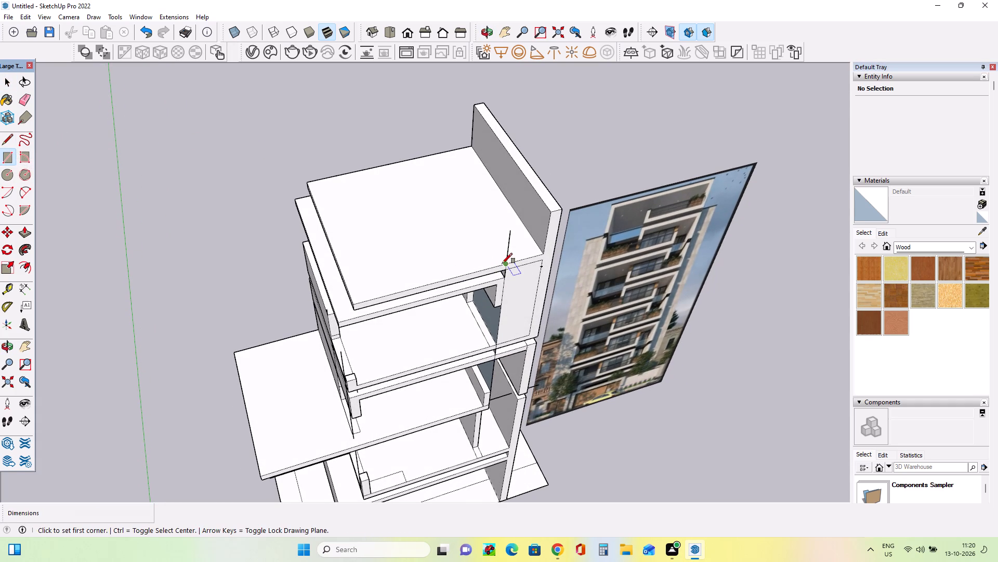
middle_click_drag(503, 258, 482, 186)
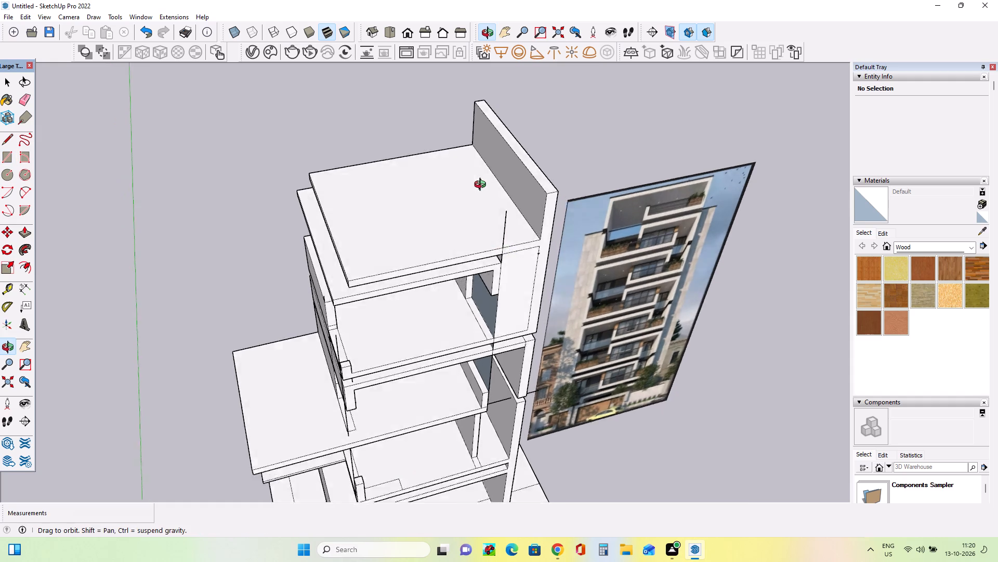
middle_click_drag(482, 186, 468, 138)
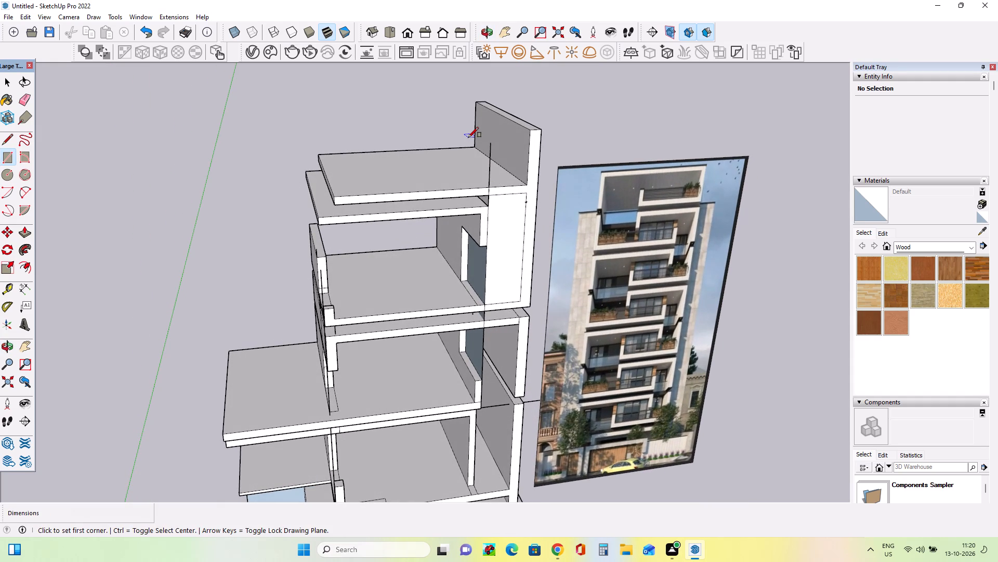
middle_click_drag(468, 137, 475, 161)
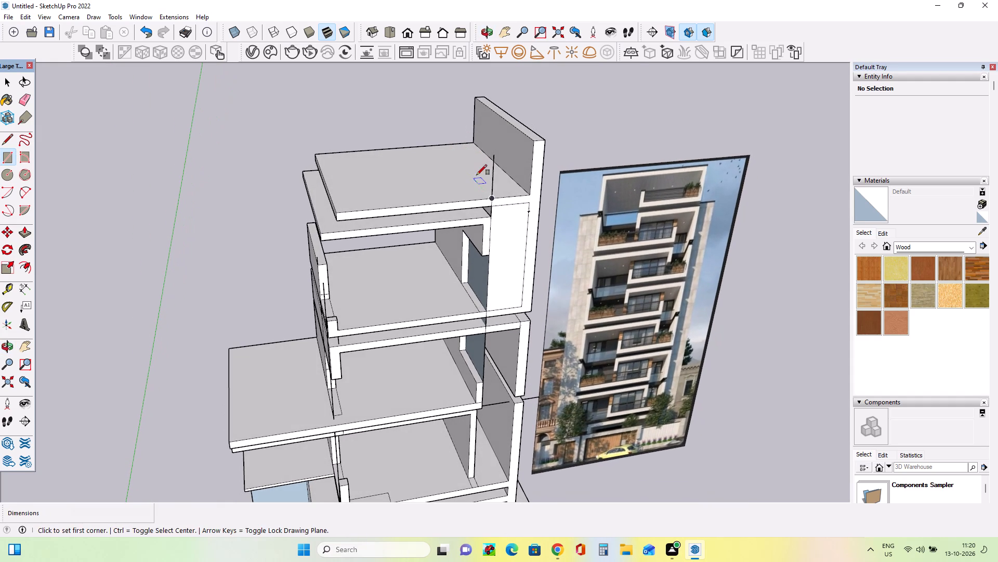
middle_click_drag(477, 175, 491, 225)
left_click(500, 225)
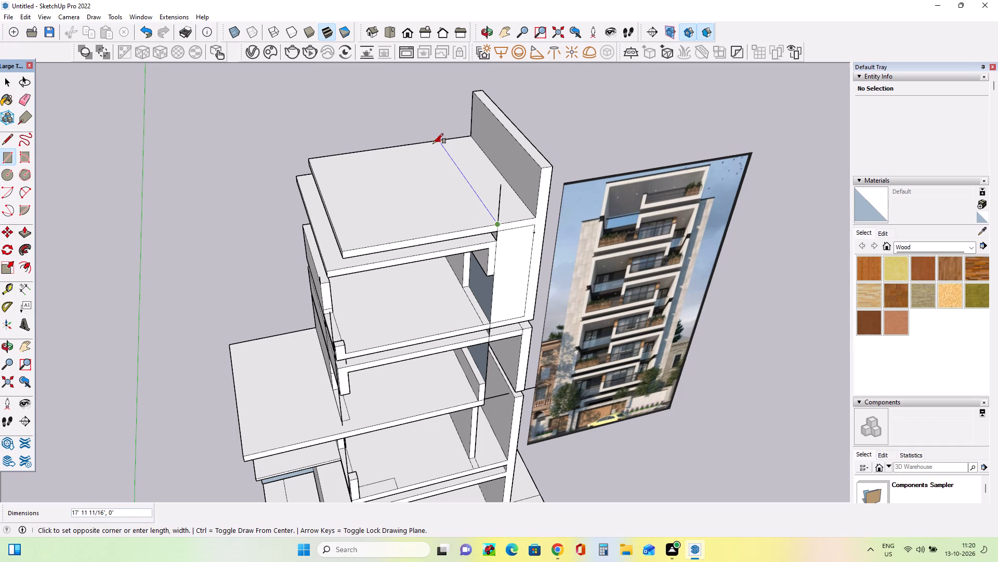
left_click(432, 144)
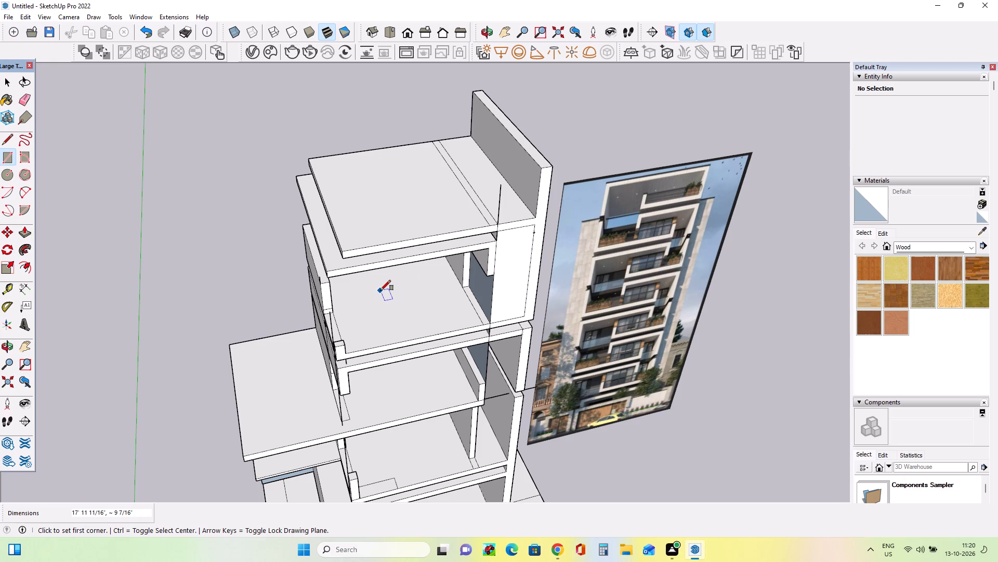
Delete the unwanted faces that fill the opening beside the side wall and cover the inner wall ends on the two upper storeys.
middle_click_drag(451, 368, 346, 258)
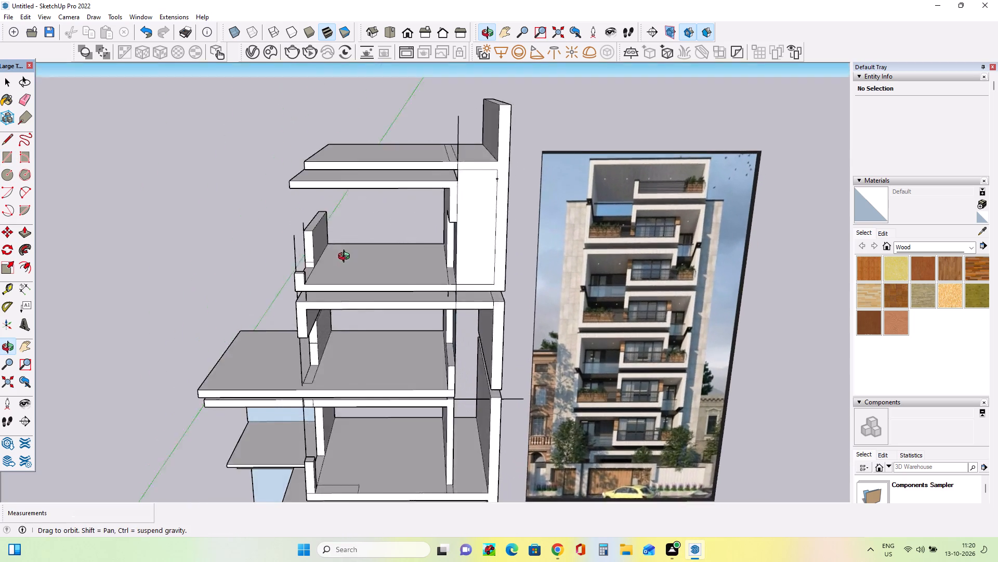
middle_click_drag(346, 258, 332, 263)
scroll(469, 319, "up", 6)
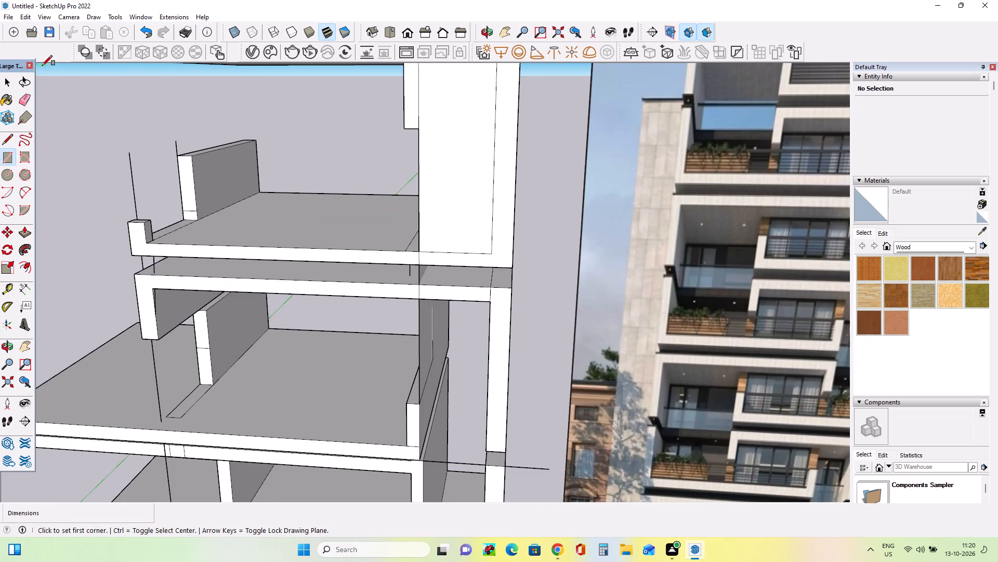
left_click(4, 80)
left_click(463, 164)
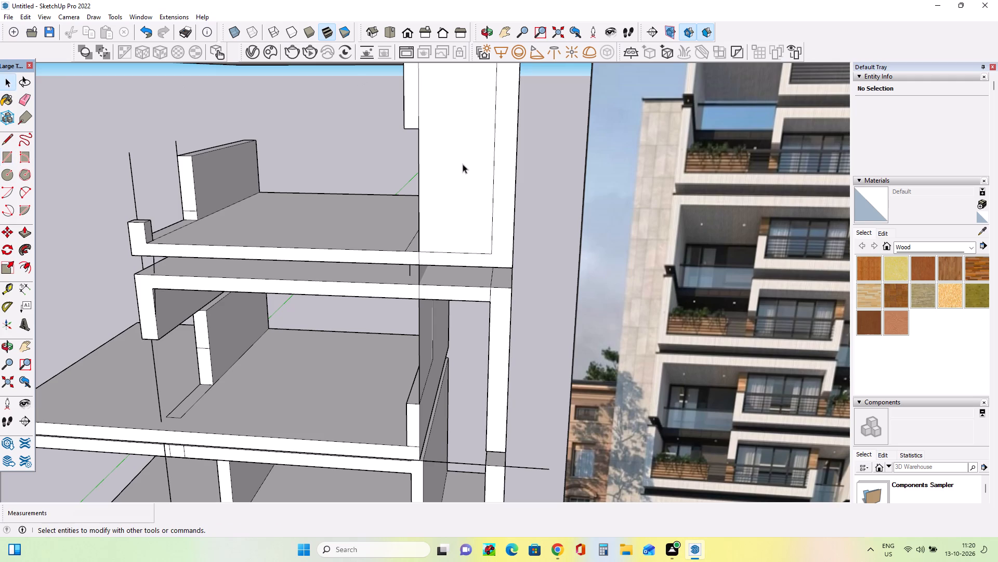
key("Delete")
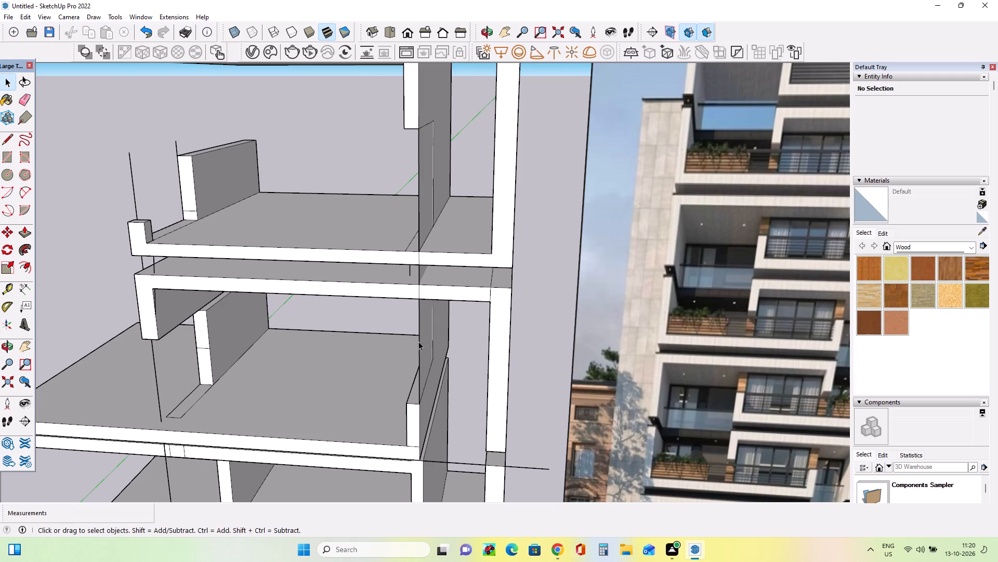
left_click(426, 343)
key("Delete")
left_click(424, 209)
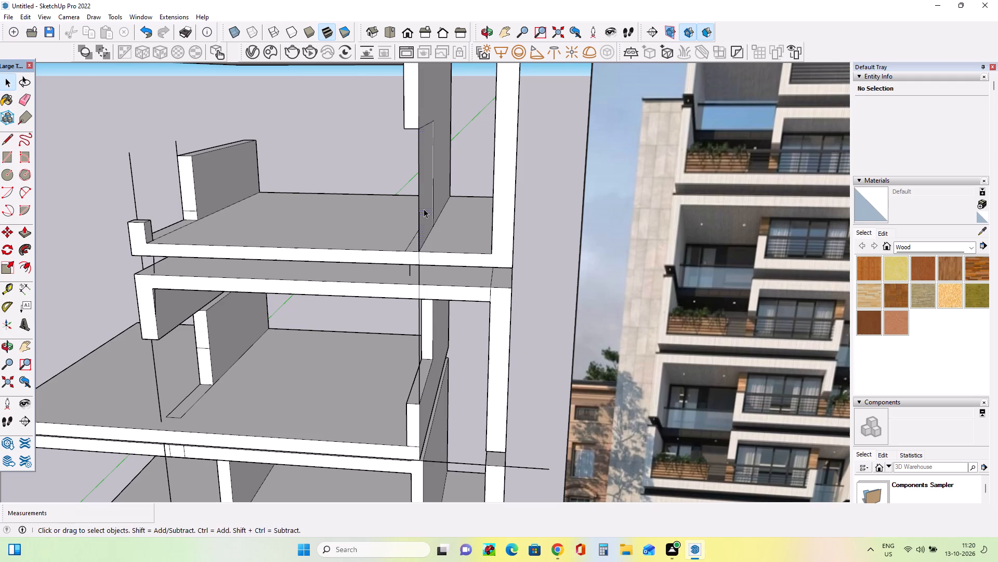
key("Delete")
Erase the leftover vertical line segments along the inner wall and across the front edges of the two middle slabs.
middle_click_drag(452, 391, 453, 377)
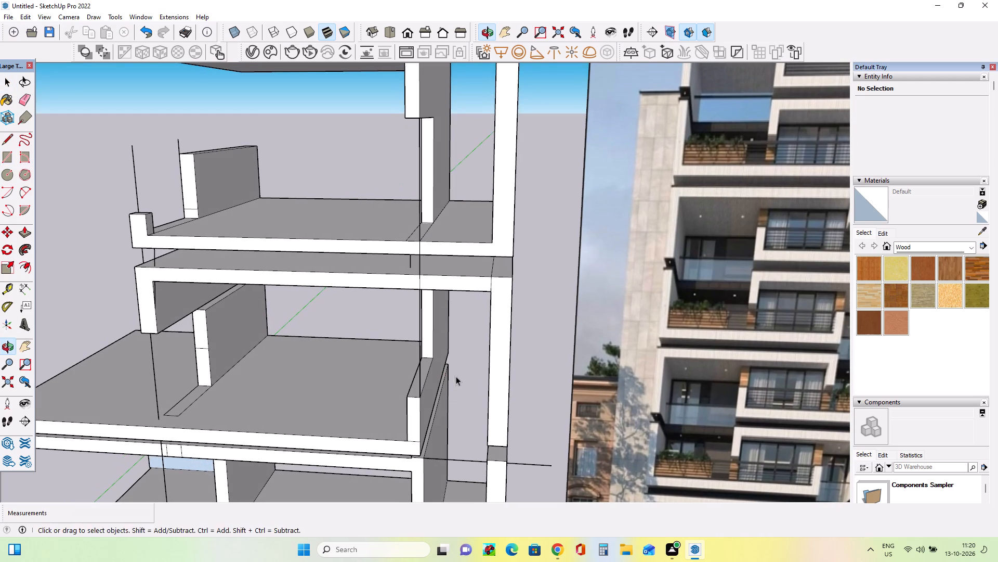
left_click(20, 93)
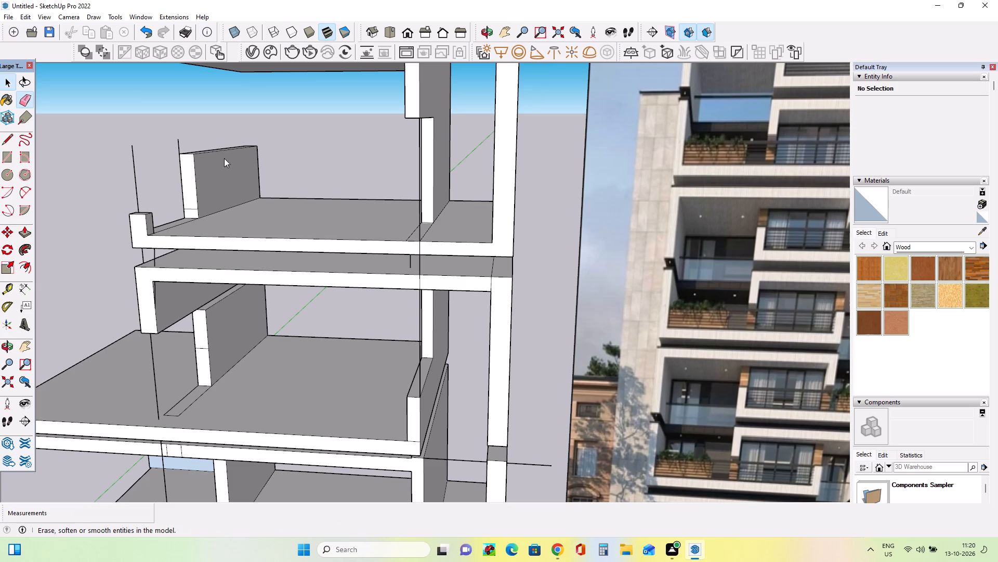
left_click(419, 212)
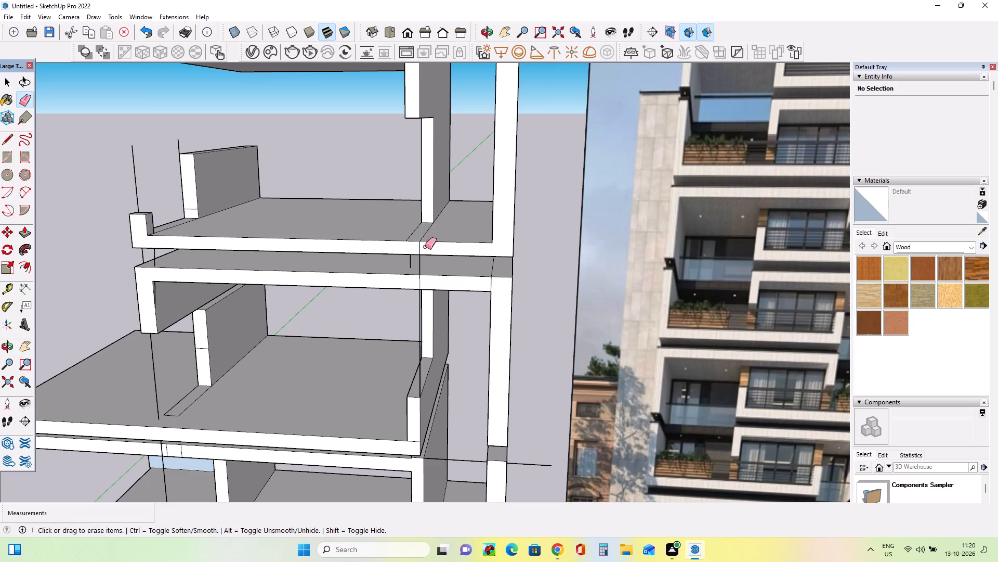
middle_click_drag(417, 265, 432, 233)
left_click(417, 238)
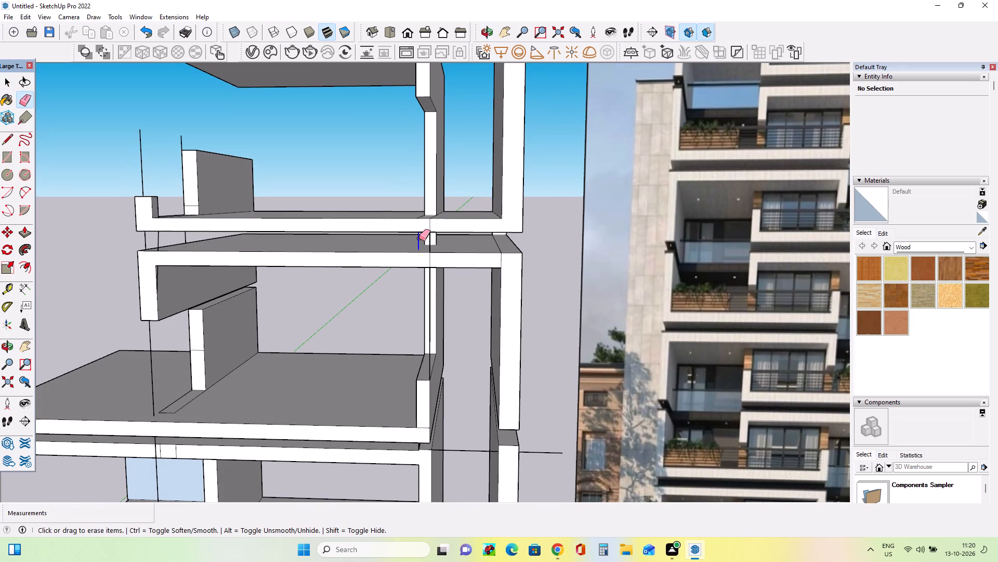
left_click_drag(428, 243, 433, 242)
scroll(430, 233, "up", 3)
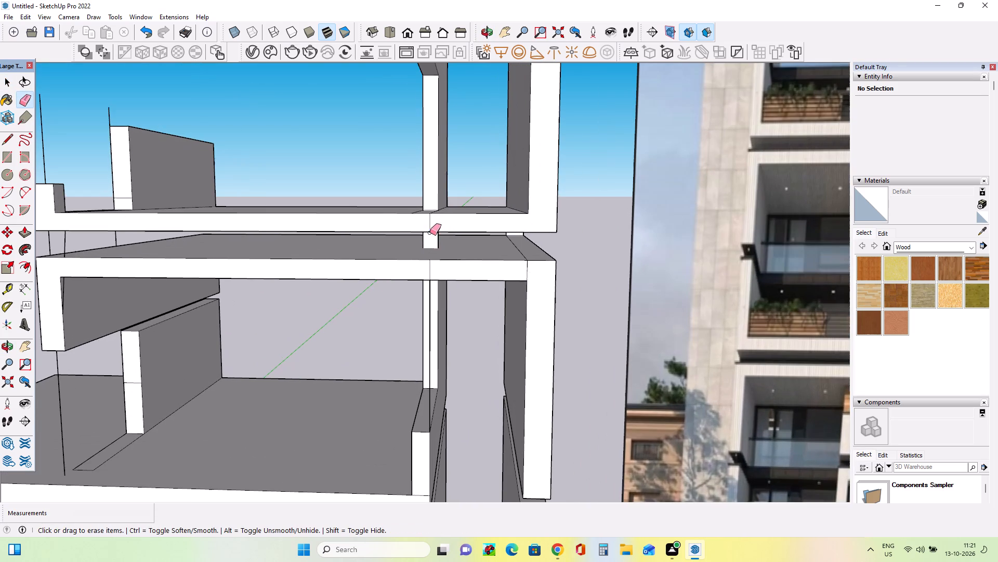
left_click(429, 219)
left_click(430, 364)
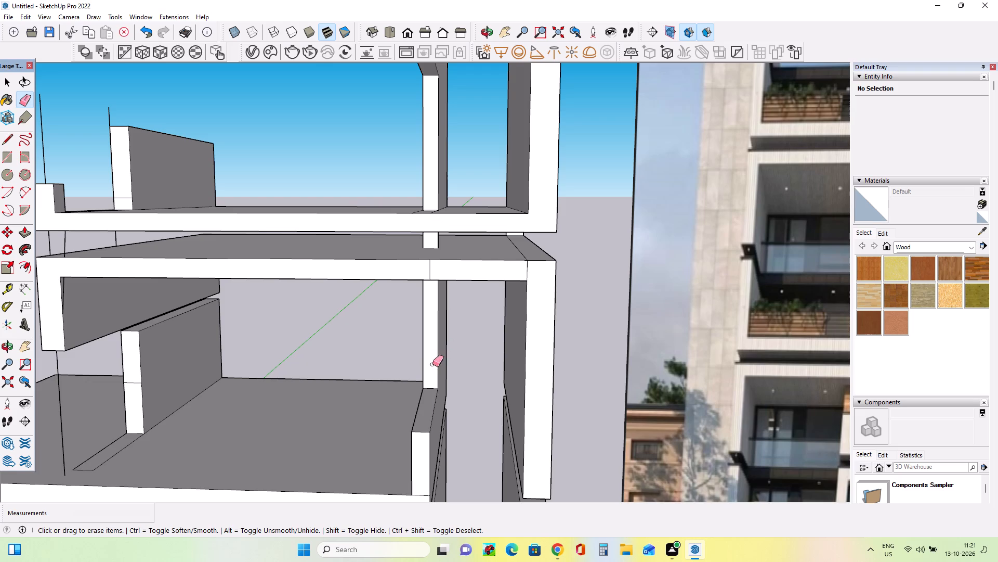
middle_click_drag(457, 364, 437, 356)
left_click(412, 265)
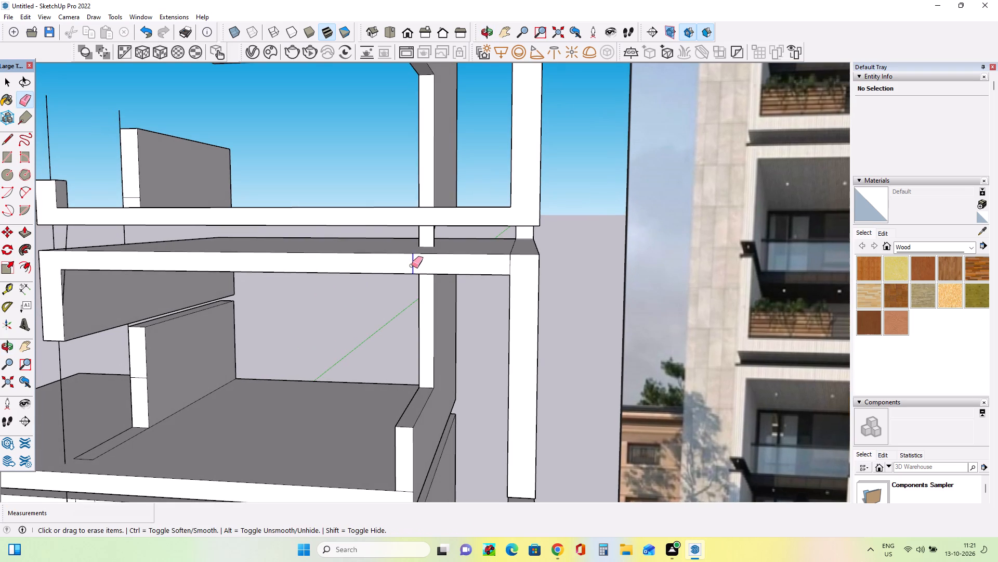
Draw a short edge across the upper roof slab's thickness where its front face meets the side wall.
scroll(458, 274, "down", 14)
middle_click_drag(458, 274, 463, 278)
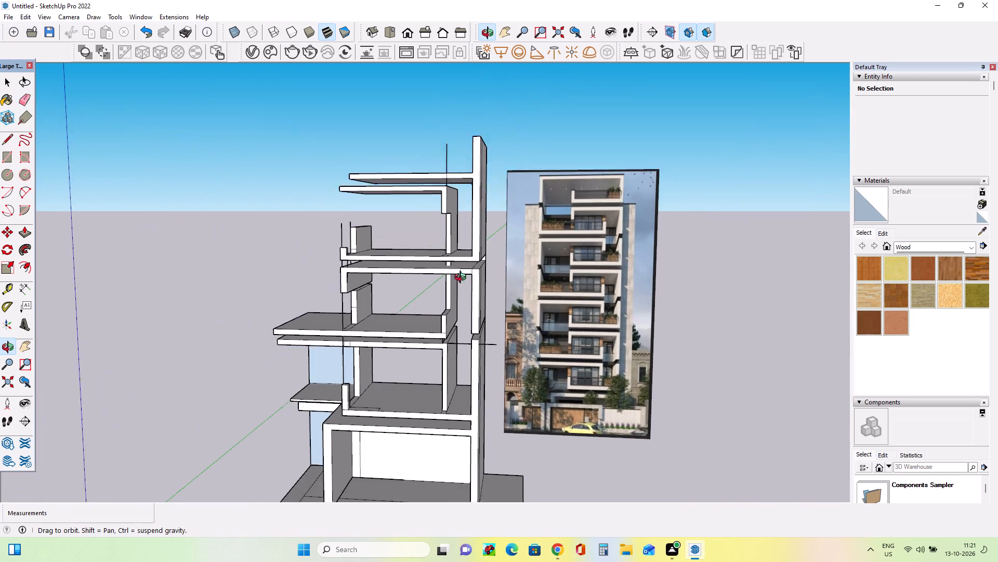
middle_click_drag(463, 278, 518, 361)
scroll(449, 281, "up", 2)
middle_click_drag(449, 285, 457, 317)
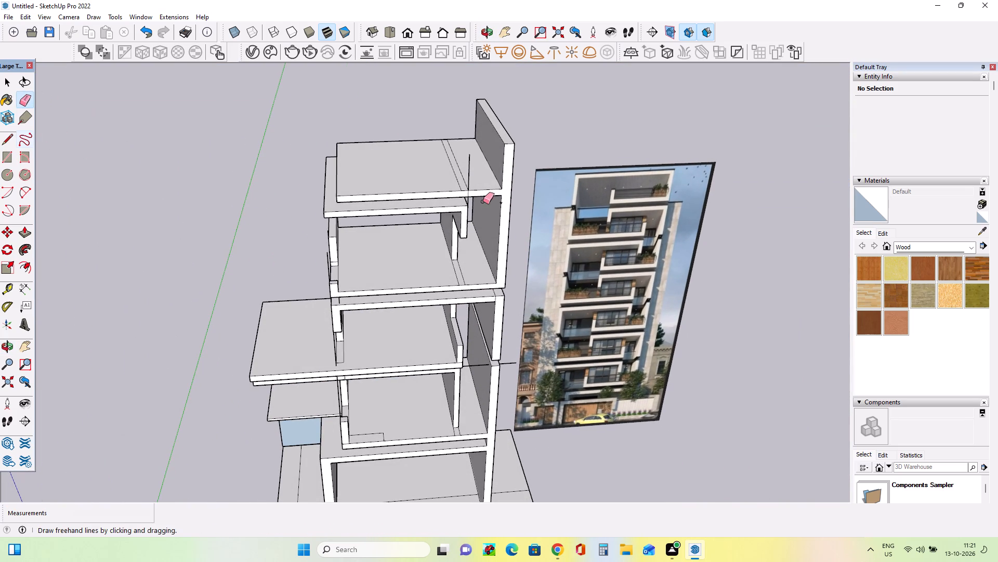
middle_click_drag(483, 209, 471, 232)
scroll(493, 218, "up", 4)
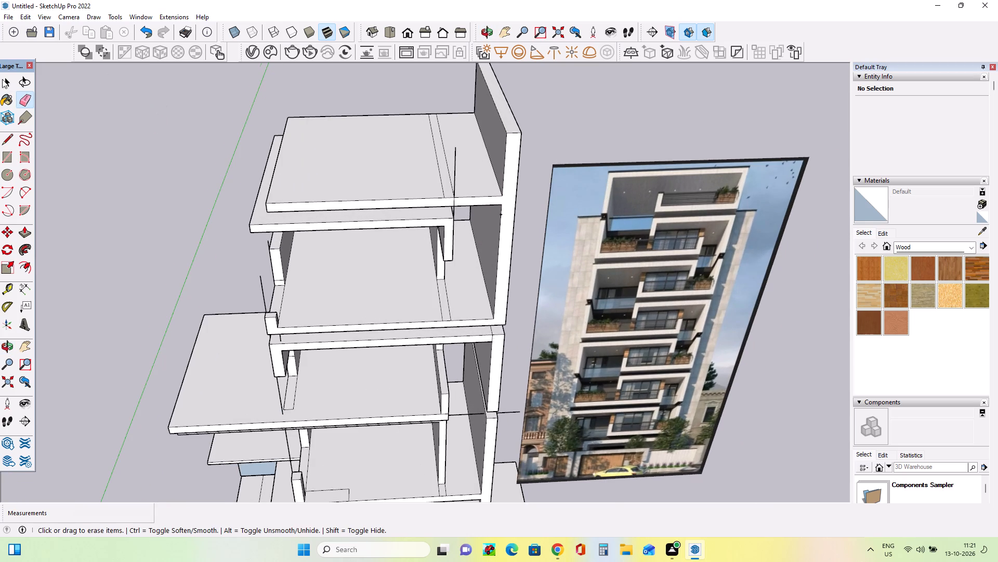
left_click(9, 136)
scroll(331, 215, "up", 7)
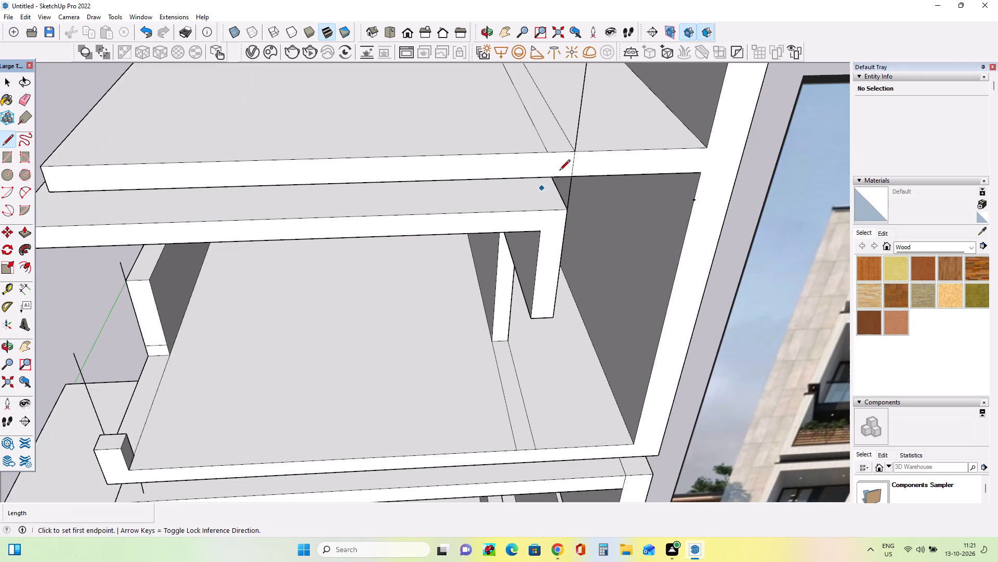
left_click(700, 174)
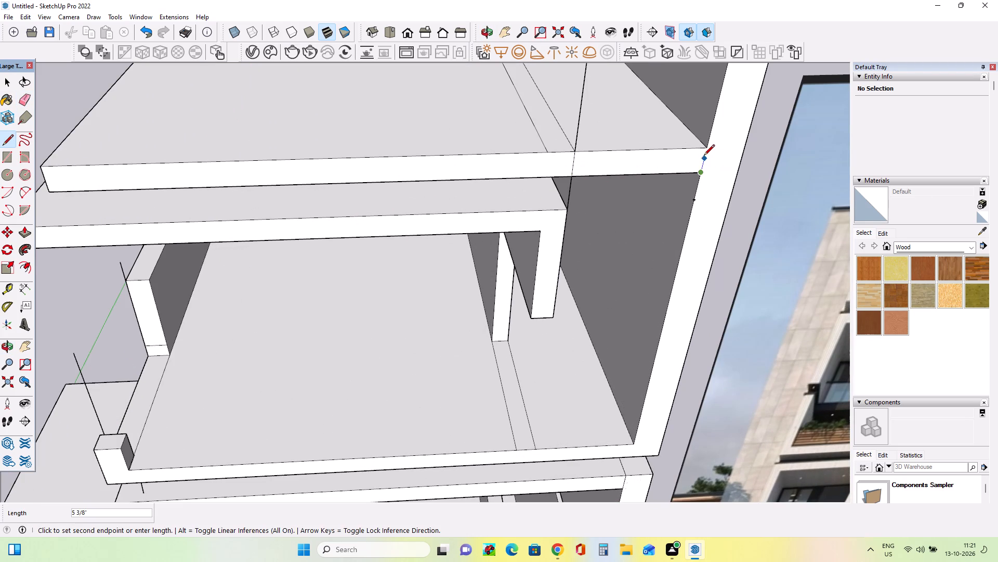
left_click(706, 151)
Compare the upper roof slab, its marked strip and the raised side wall with the top storey in the reference image.
middle_click_drag(662, 236, 592, 226)
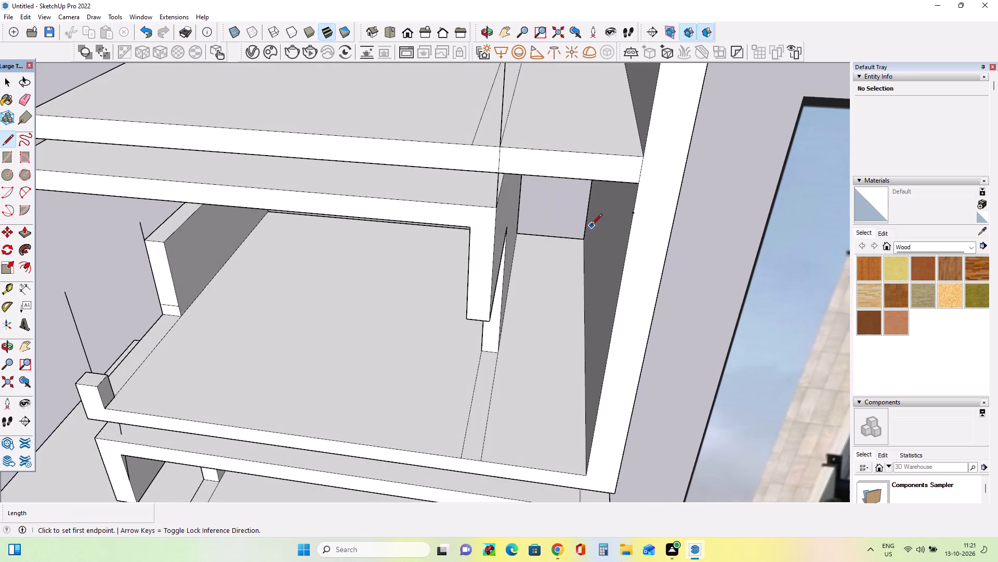
scroll(582, 225, "down", 4)
scroll(537, 216, "down", 7)
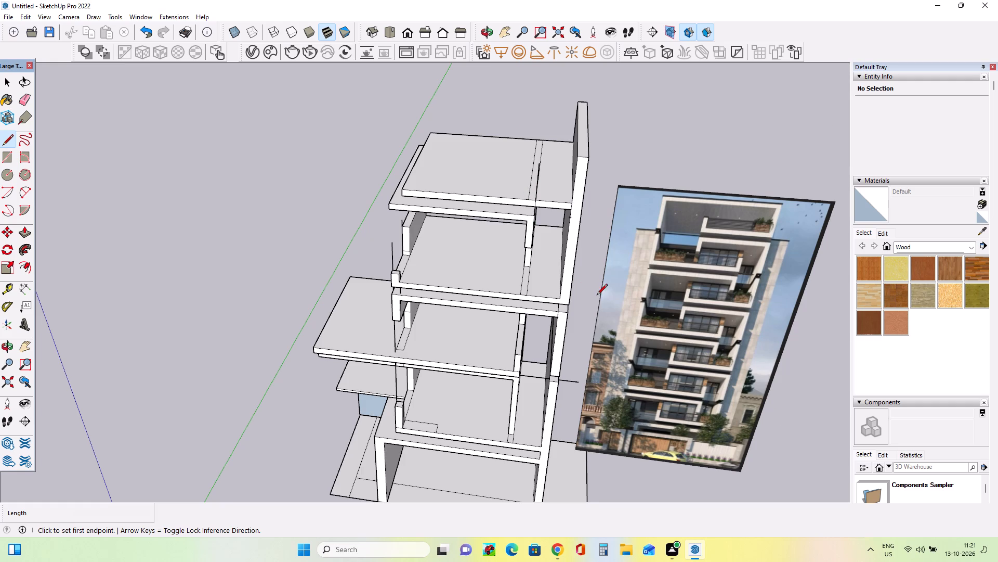
middle_click_drag(593, 291, 613, 249)
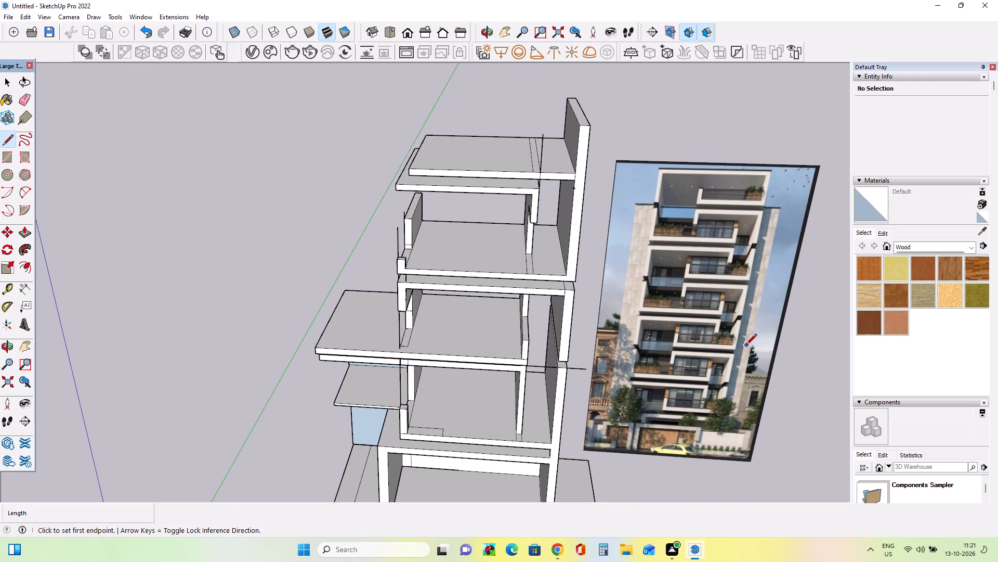
middle_click_drag(731, 337, 744, 346)
middle_click_drag(554, 196, 544, 194)
scroll(592, 195, "up", 3)
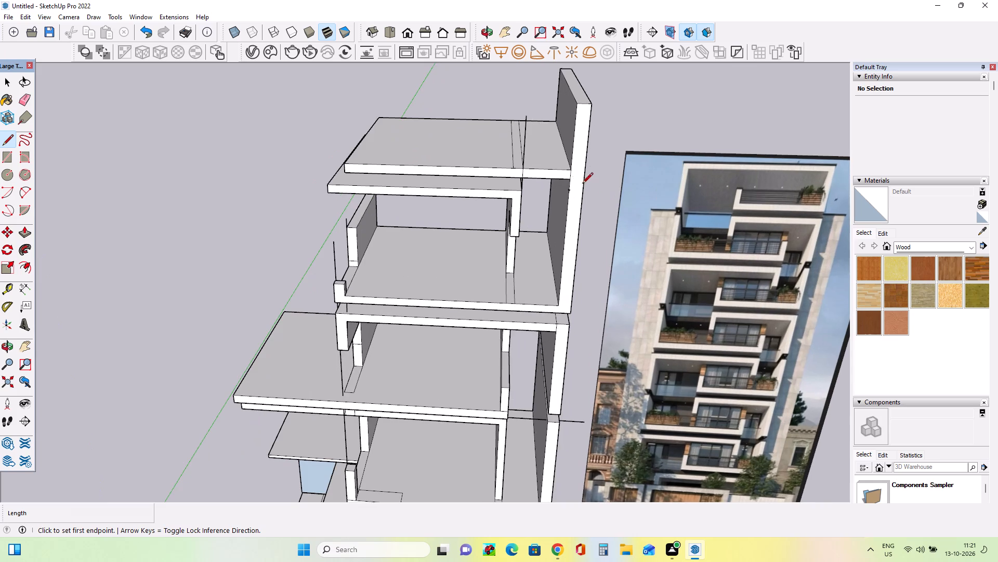
Draw two edges across the side wall's front face at the upper roof slab's top and bottom, and erase the short edge separating wall and slab.
left_click(572, 171)
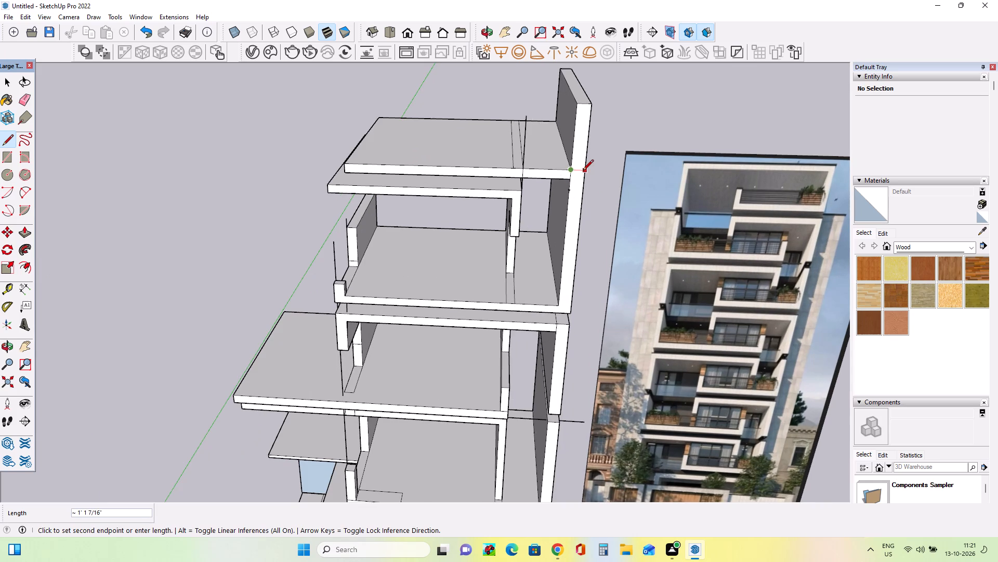
left_click(583, 171)
left_click(568, 180)
left_click(586, 178)
scroll(597, 224, "up", 3)
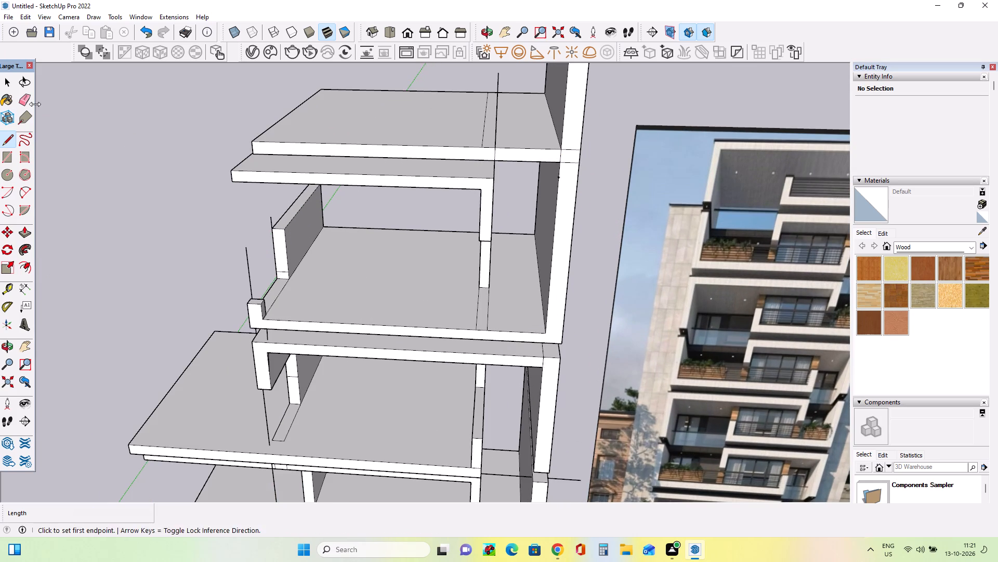
left_click(25, 100)
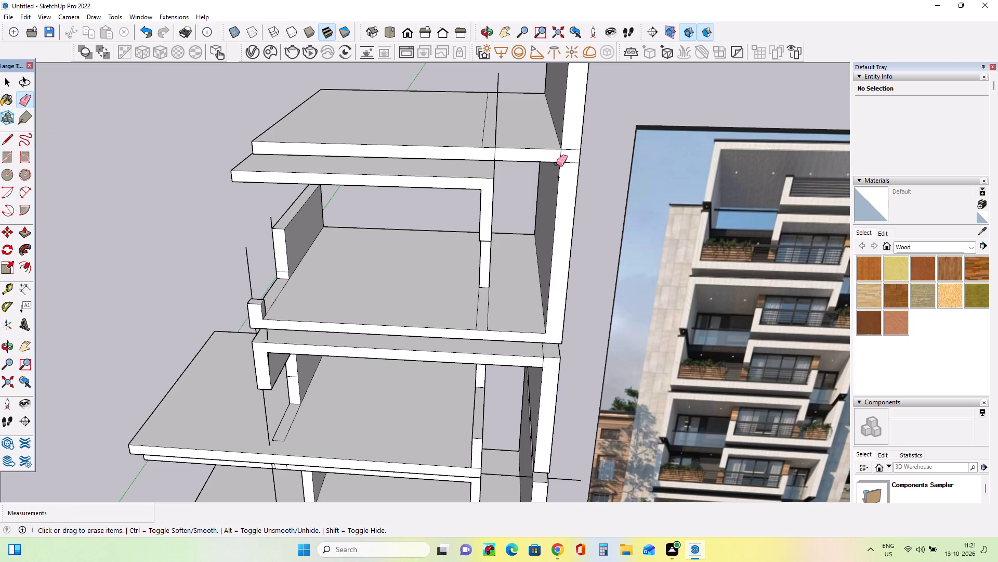
left_click(561, 157)
Push the upper roof slab's front strip beside the side wall back about 3' 11", and push it again about 14' to open a recess.
left_click(23, 235)
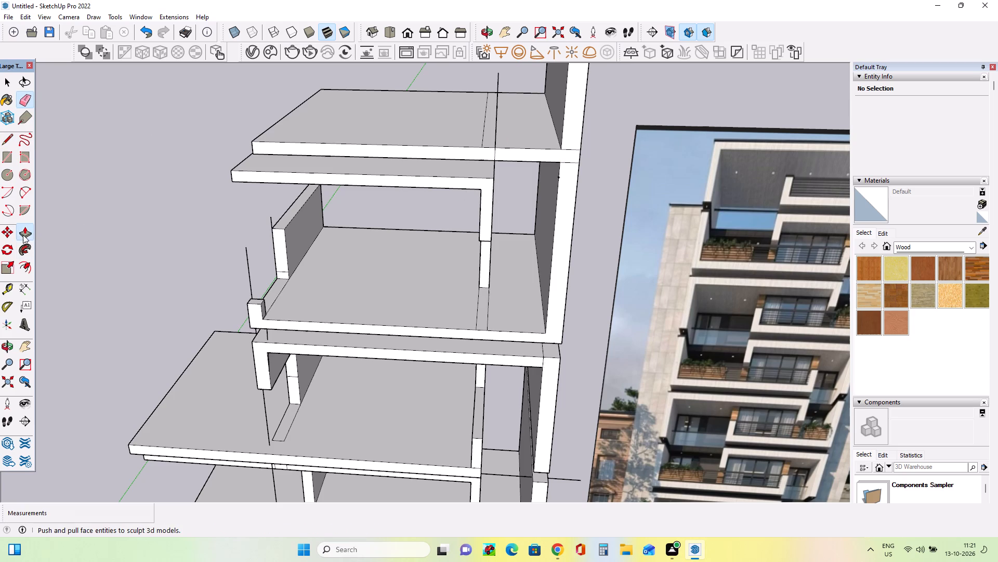
left_click(534, 155)
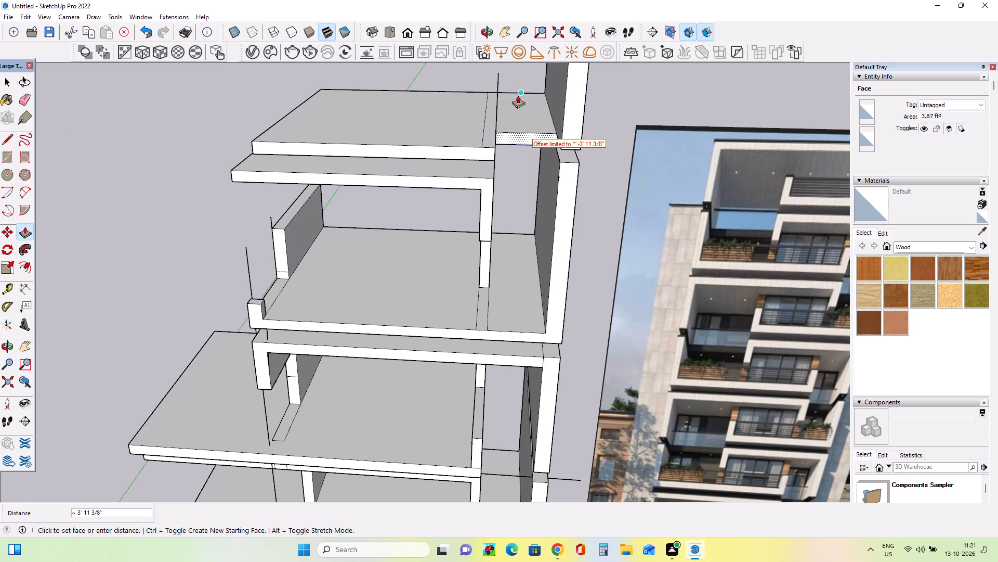
left_click(518, 95)
left_click(518, 135)
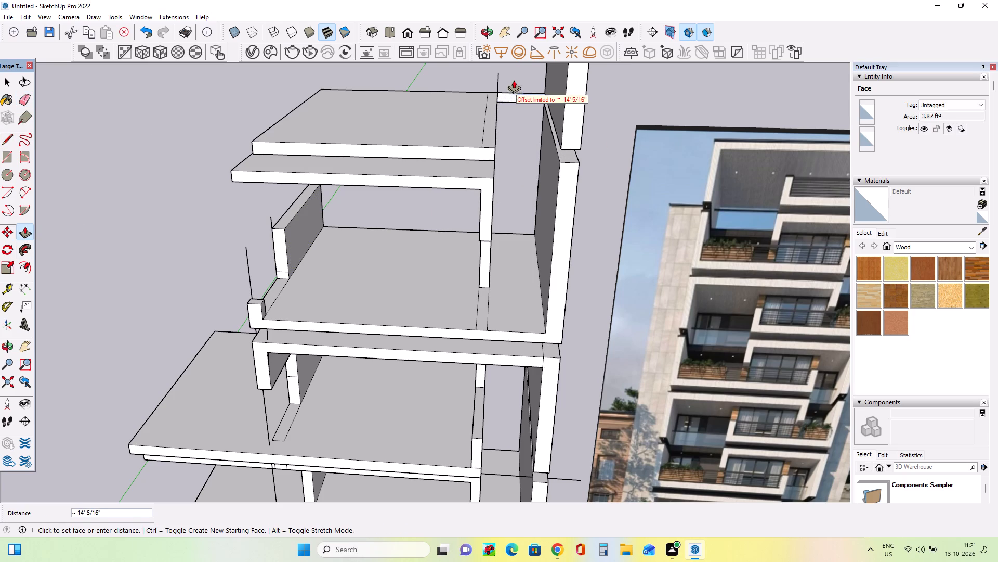
left_click(514, 80)
middle_click_drag(510, 202, 543, 180)
middle_click_drag(547, 170, 546, 213)
scroll(527, 208, "down", 4)
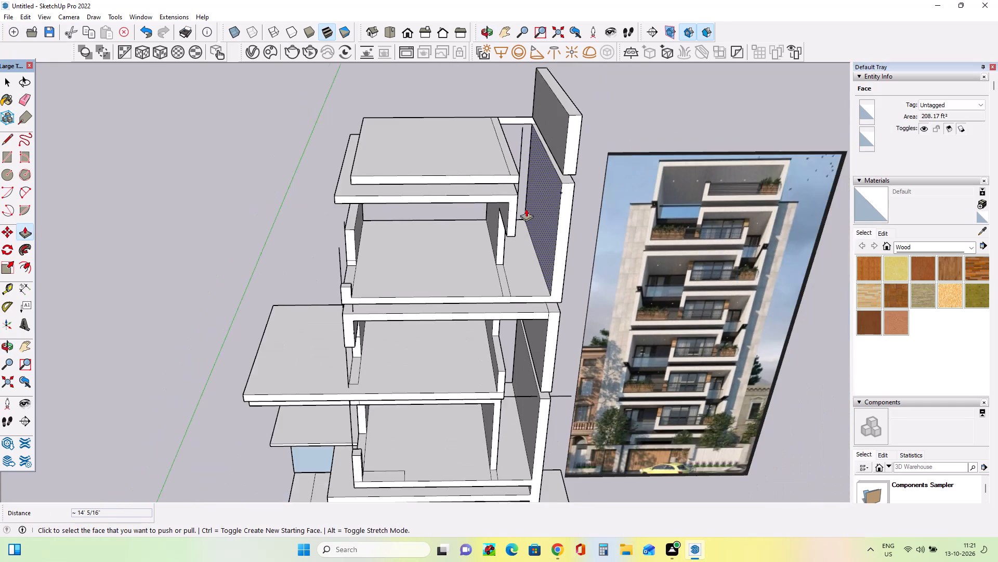
scroll(526, 209, "down", 3)
middle_click_drag(525, 190, 524, 131)
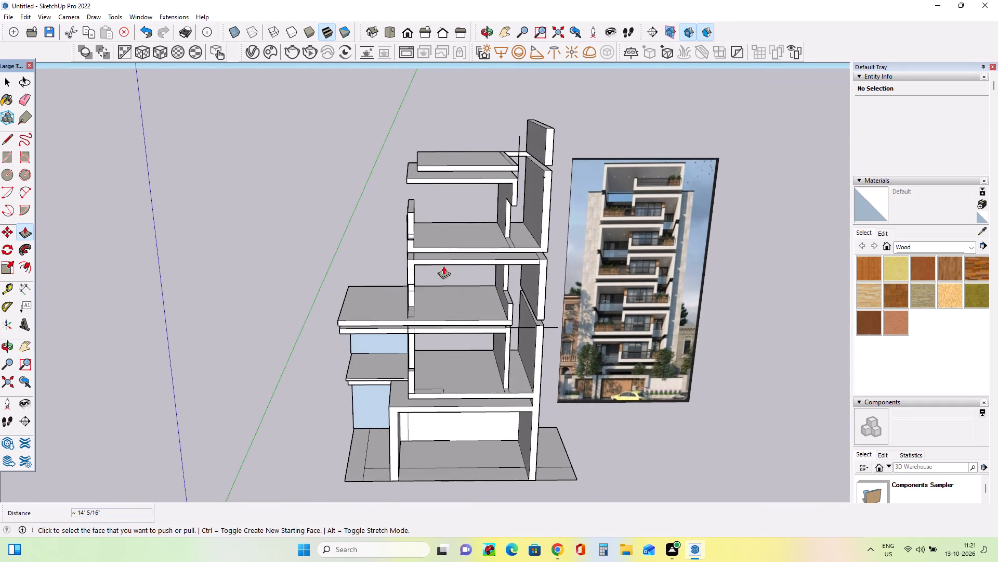
Erase the thin leftover strip bridging the upper roof slab and the raised side wall at the back of the recess.
scroll(439, 232, "up", 3)
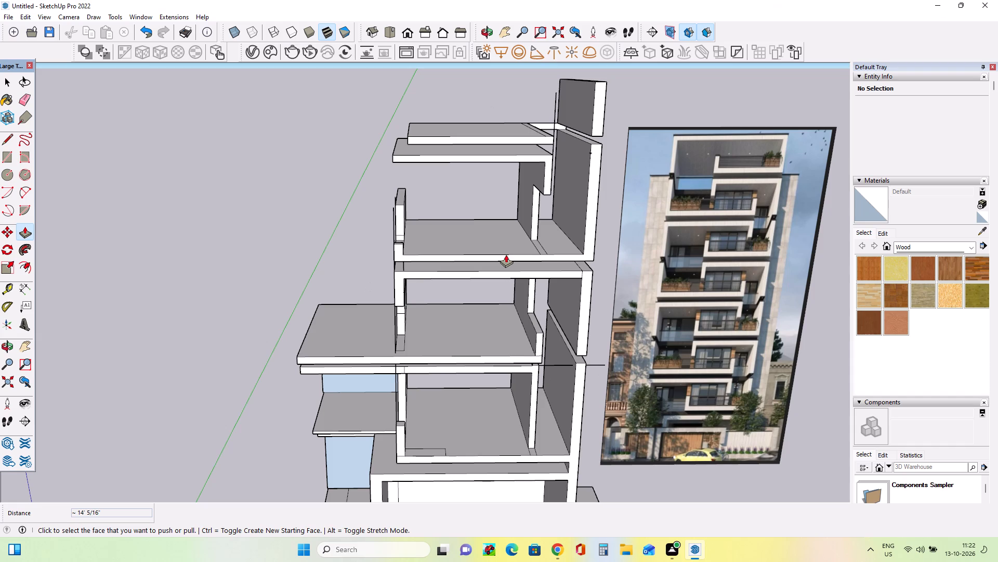
middle_click_drag(503, 254, 455, 250)
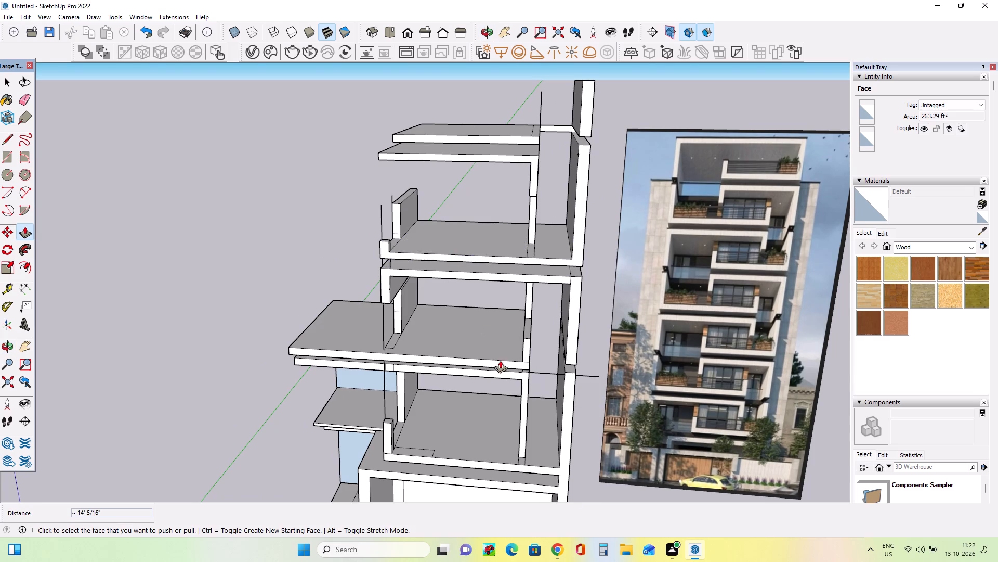
middle_click_drag(501, 360, 547, 386)
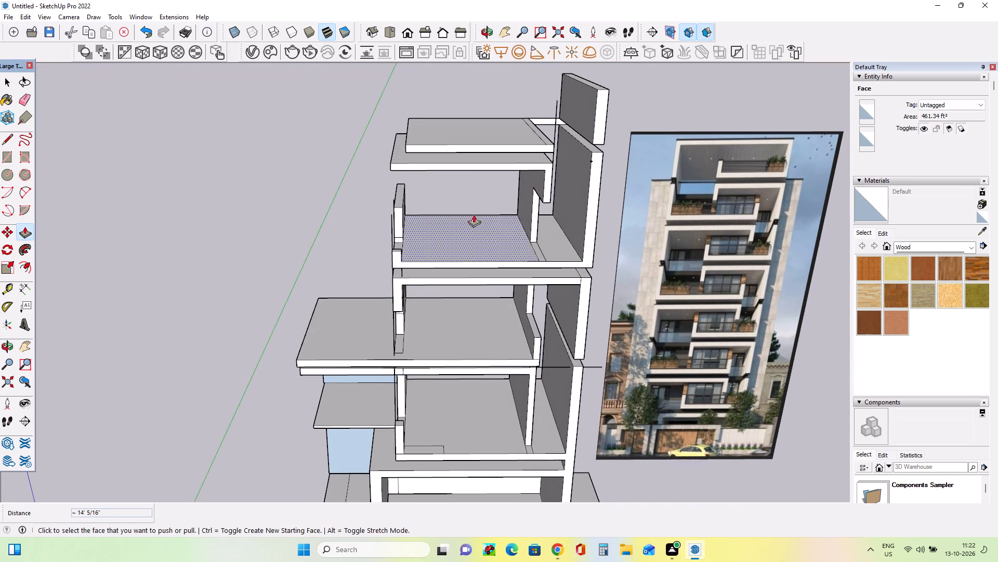
middle_click_drag(450, 145, 540, 185)
scroll(525, 181, "down", 1)
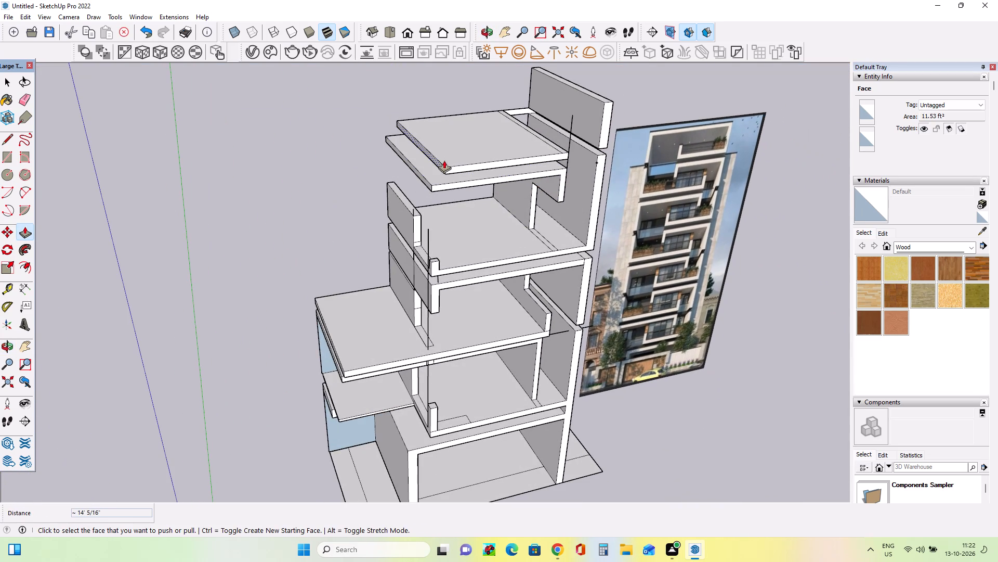
middle_click_drag(550, 165, 444, 159)
middle_click_drag(561, 236, 545, 194)
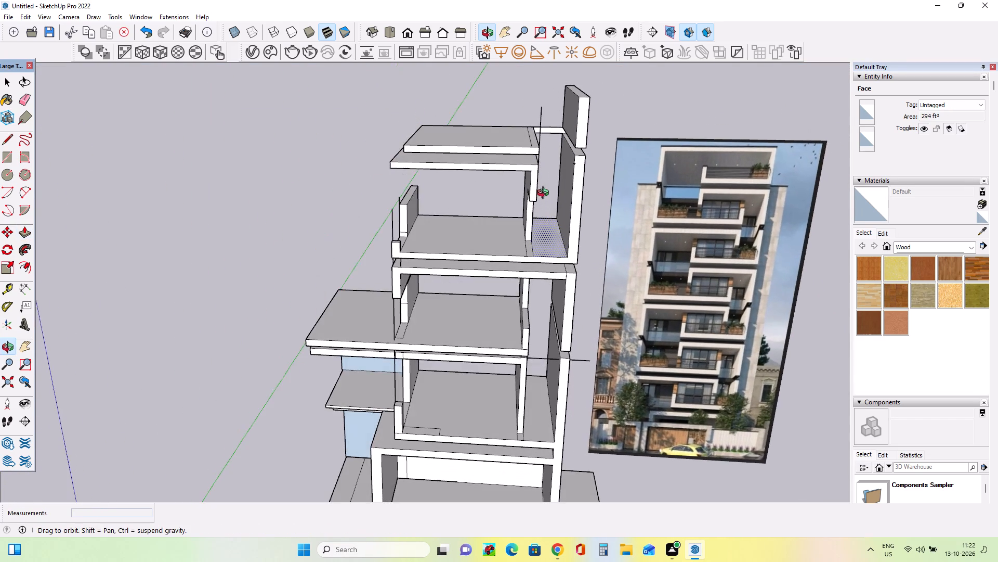
middle_click_drag(545, 194, 513, 194)
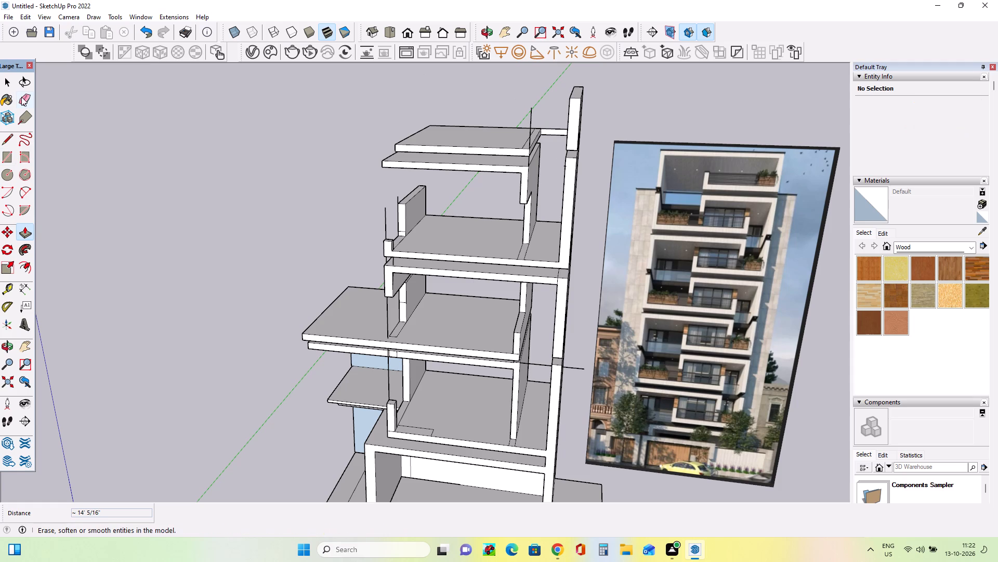
left_click(24, 99)
left_click_drag(556, 127, 554, 144)
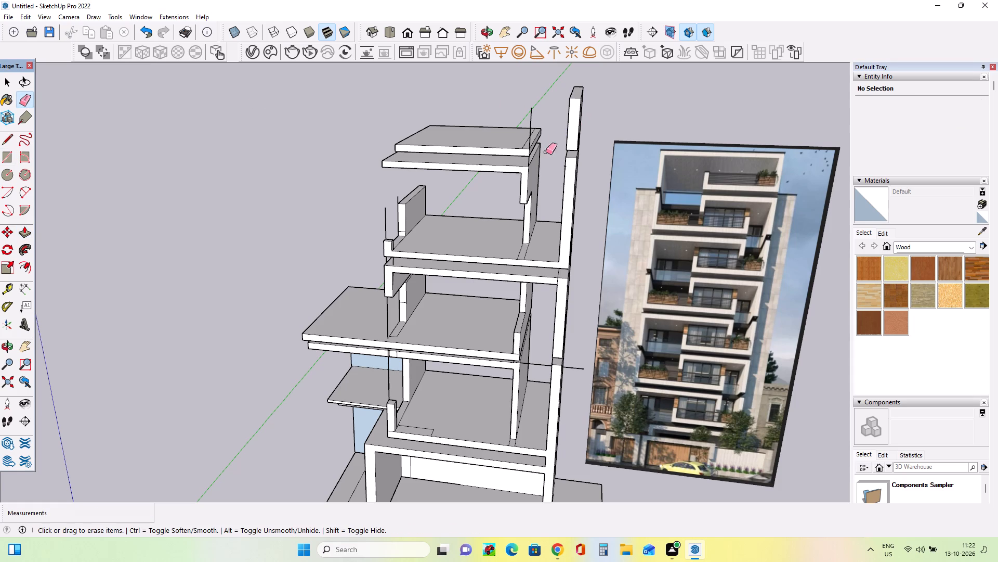
Draw a vertical line from the top front corner of the upper storey's opposite side wall up past the upper roof slab.
middle_click_drag(508, 215, 558, 209)
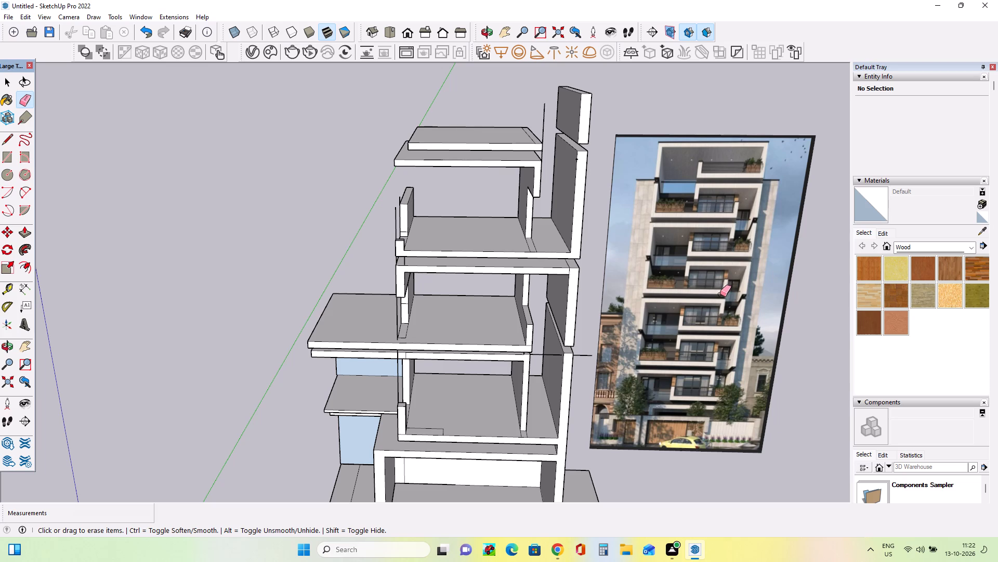
middle_click_drag(464, 246, 602, 265)
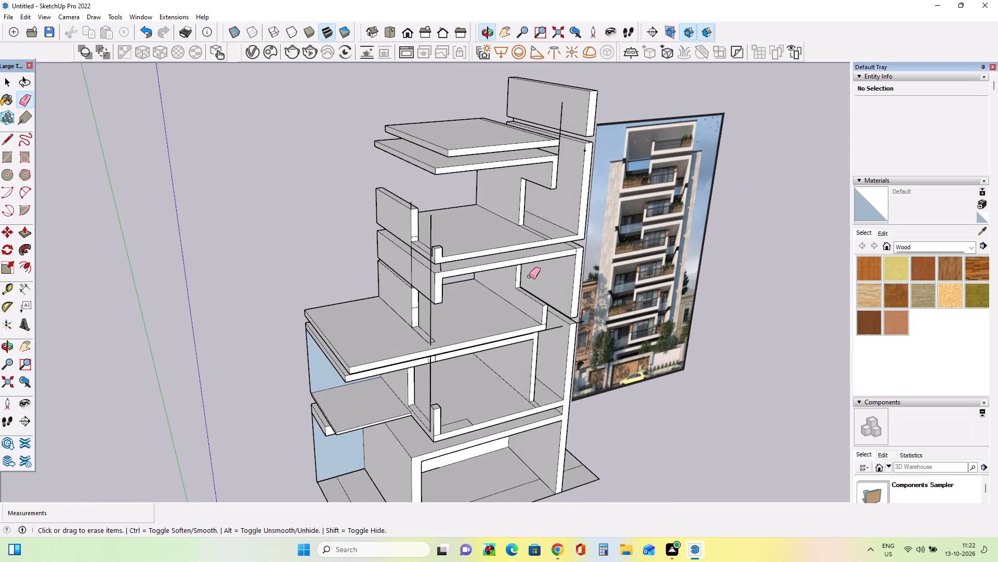
middle_click_drag(510, 298, 504, 312)
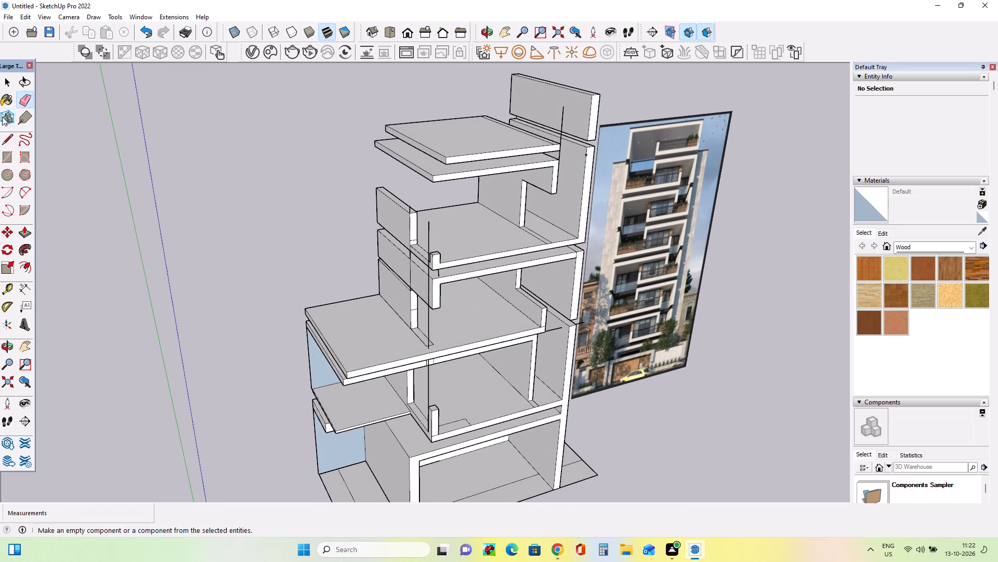
left_click(4, 140)
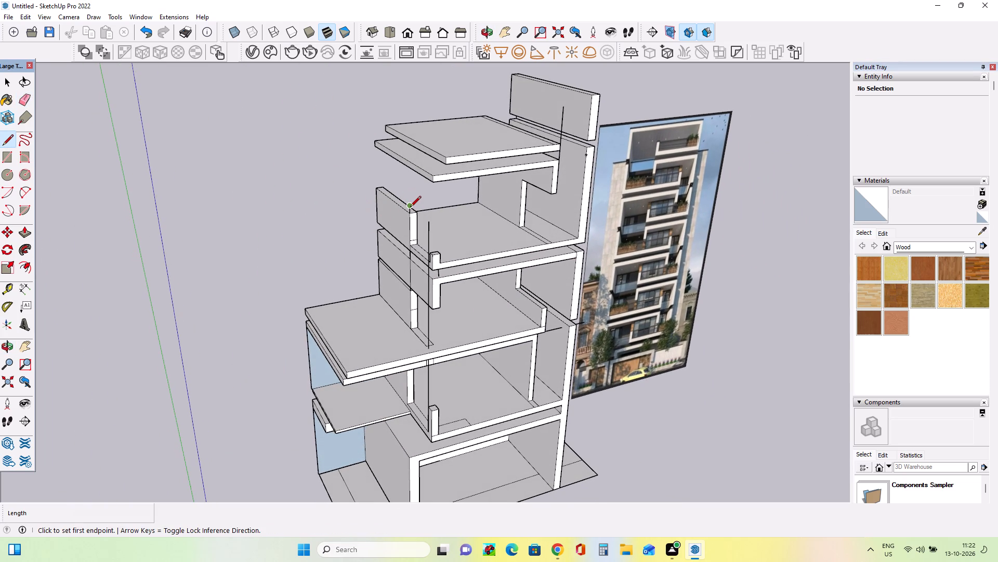
left_click(410, 208)
left_click(415, 84)
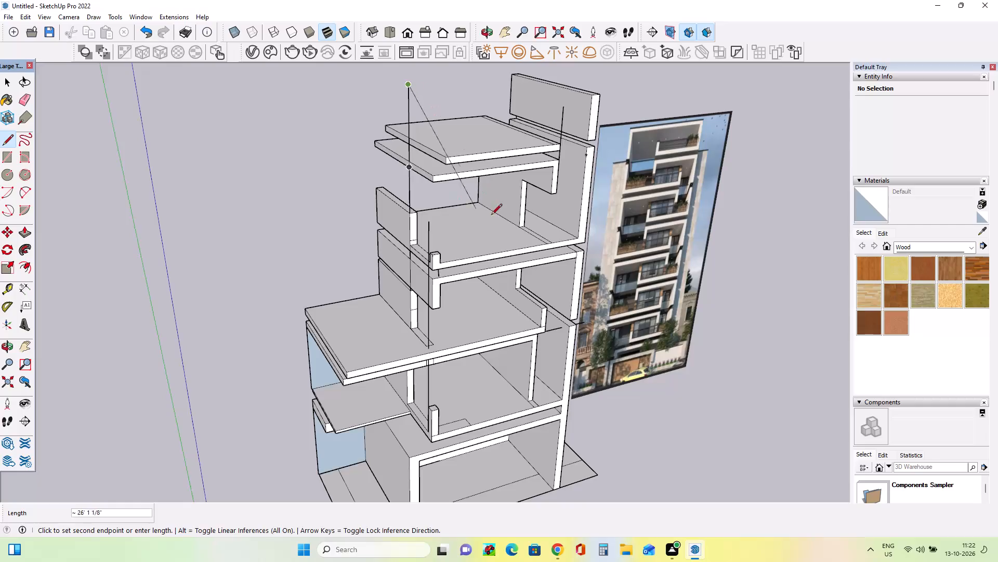
middle_click_drag(491, 215, 352, 236)
middle_click_drag(354, 238, 373, 214)
key("space")
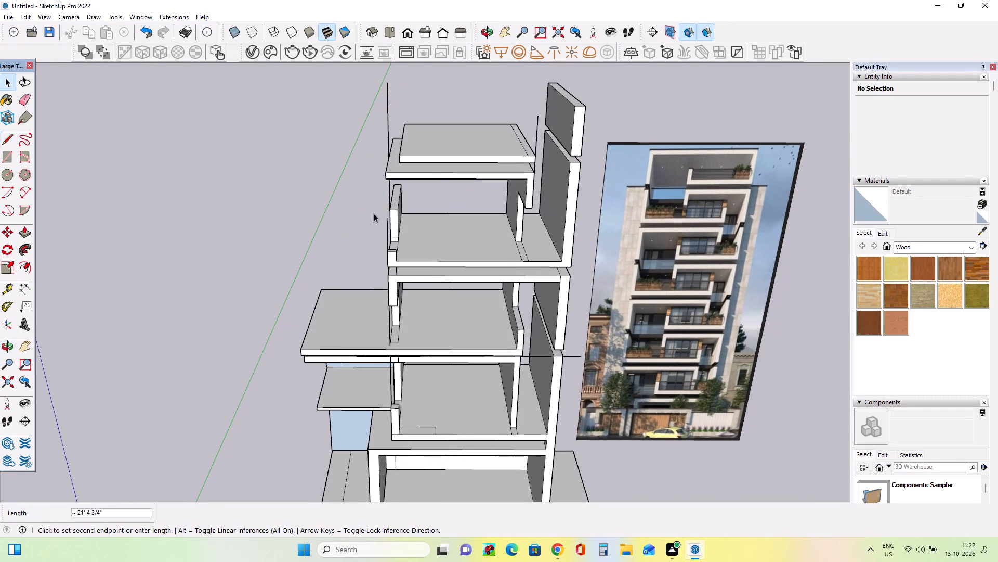
Pull the upper roof slab's side face opposite the raised wall outward about 1' 6", flush with the slab below.
middle_click_drag(411, 269, 453, 236)
middle_click_drag(427, 291, 436, 297)
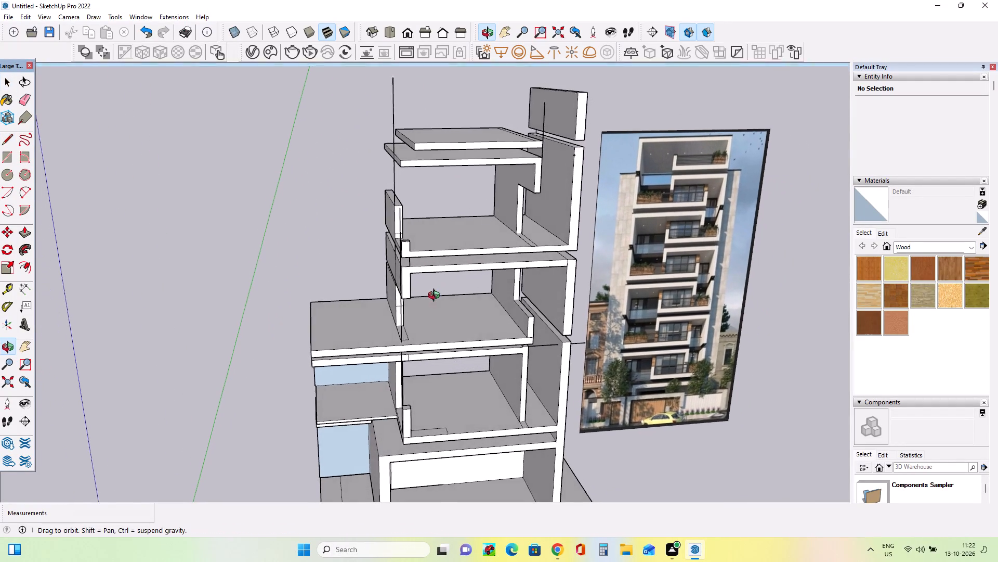
middle_click_drag(436, 297, 447, 301)
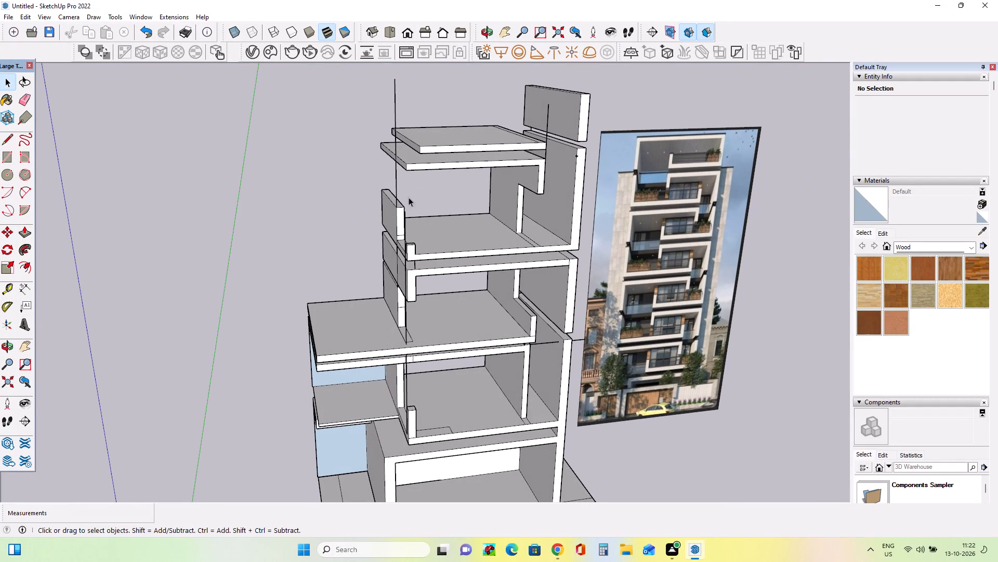
left_click(426, 188)
middle_click_drag(428, 187, 358, 214)
middle_click_drag(393, 206, 445, 189)
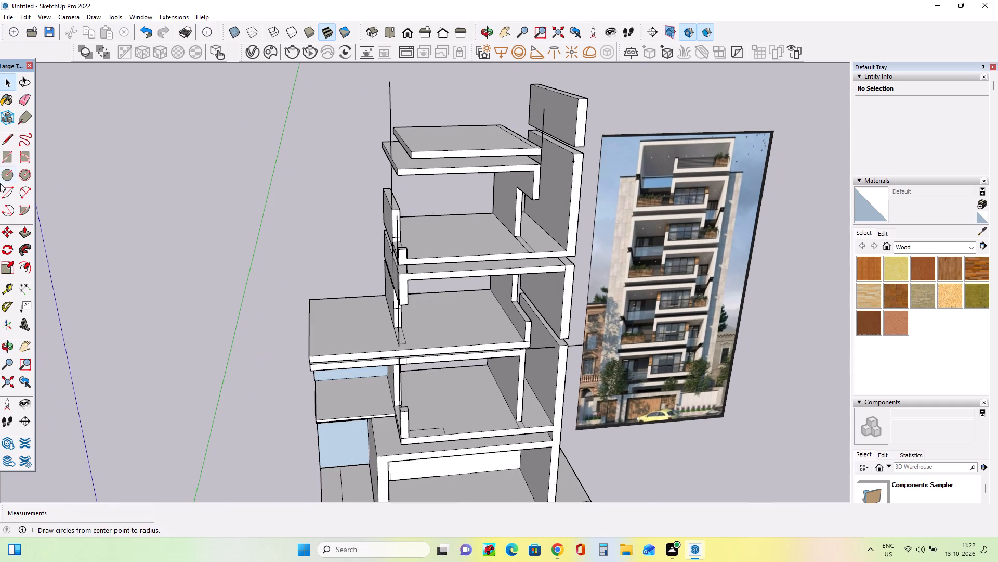
left_click(25, 230)
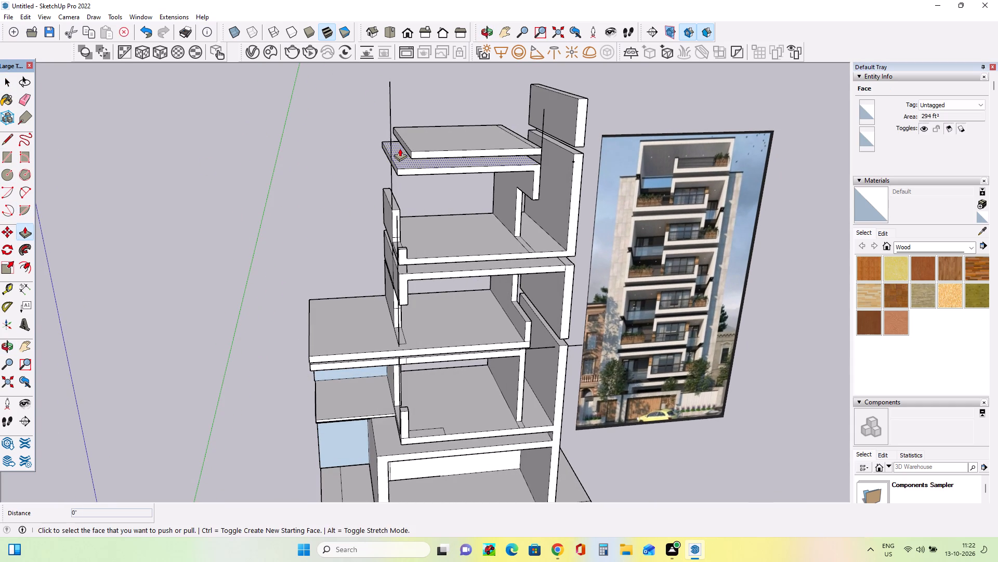
scroll(402, 145, "up", 8)
left_click(413, 148)
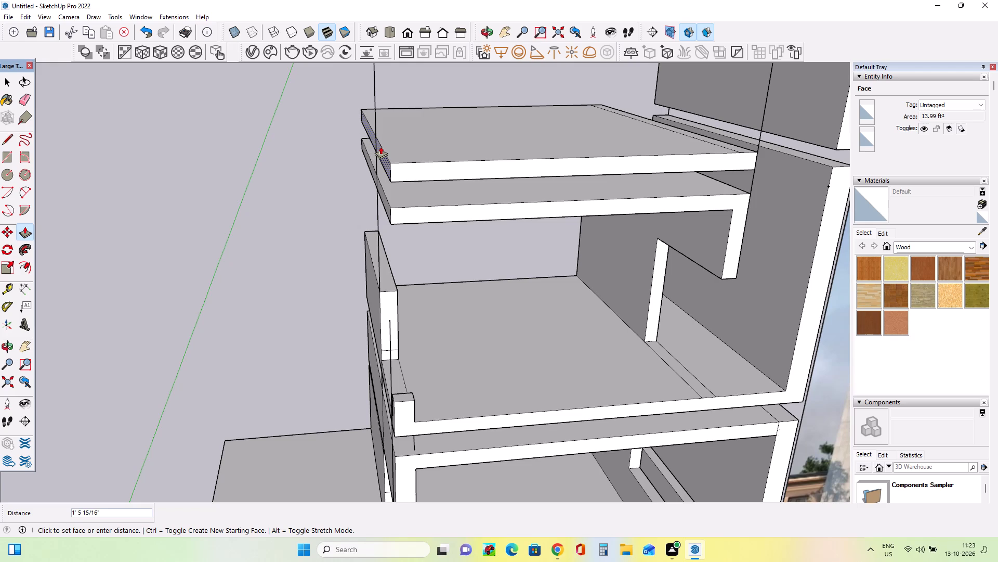
left_click(380, 146)
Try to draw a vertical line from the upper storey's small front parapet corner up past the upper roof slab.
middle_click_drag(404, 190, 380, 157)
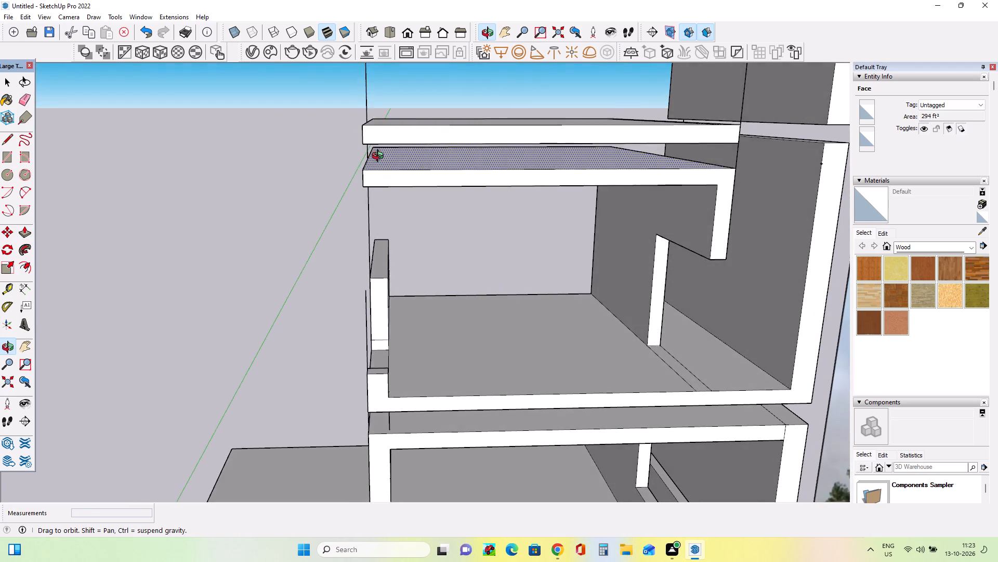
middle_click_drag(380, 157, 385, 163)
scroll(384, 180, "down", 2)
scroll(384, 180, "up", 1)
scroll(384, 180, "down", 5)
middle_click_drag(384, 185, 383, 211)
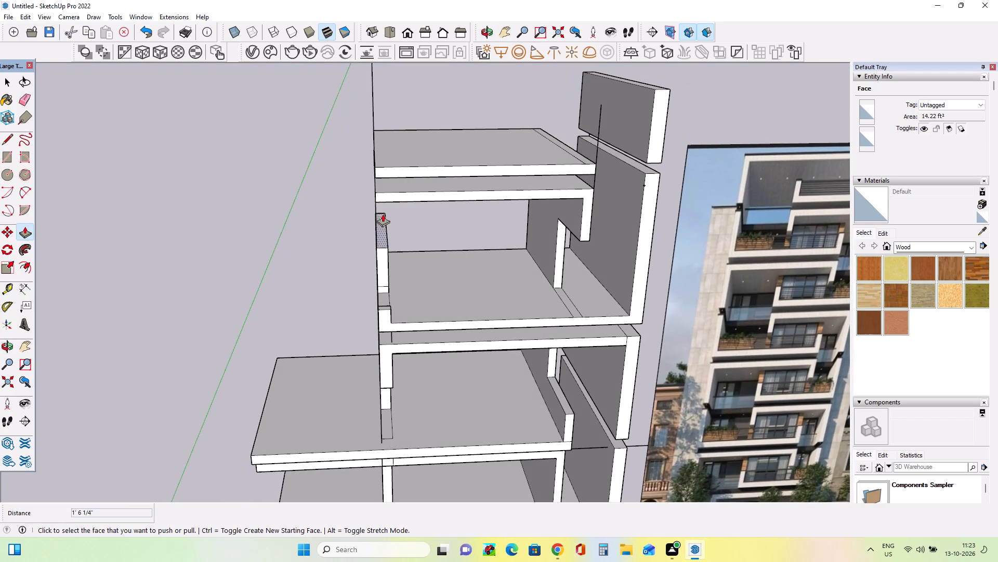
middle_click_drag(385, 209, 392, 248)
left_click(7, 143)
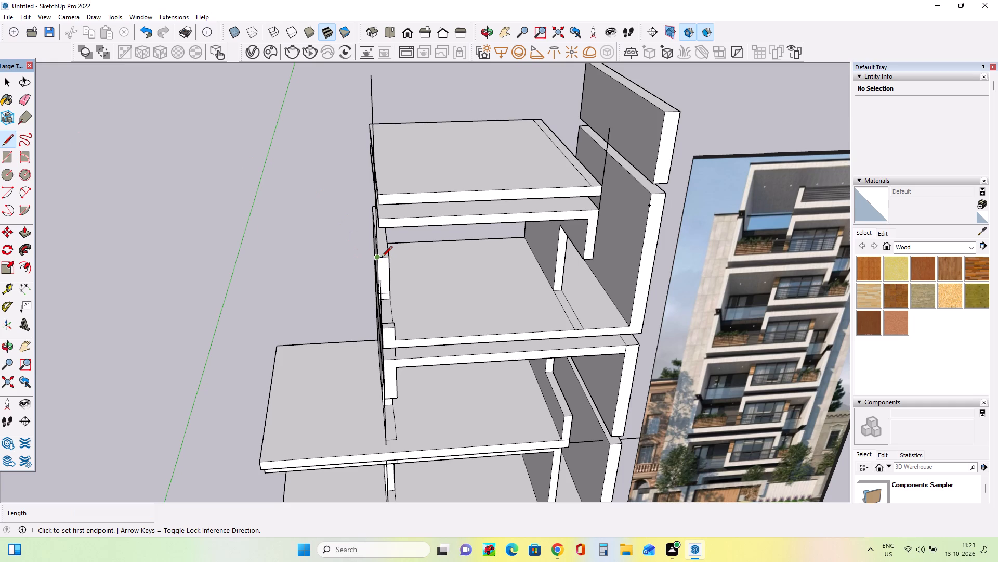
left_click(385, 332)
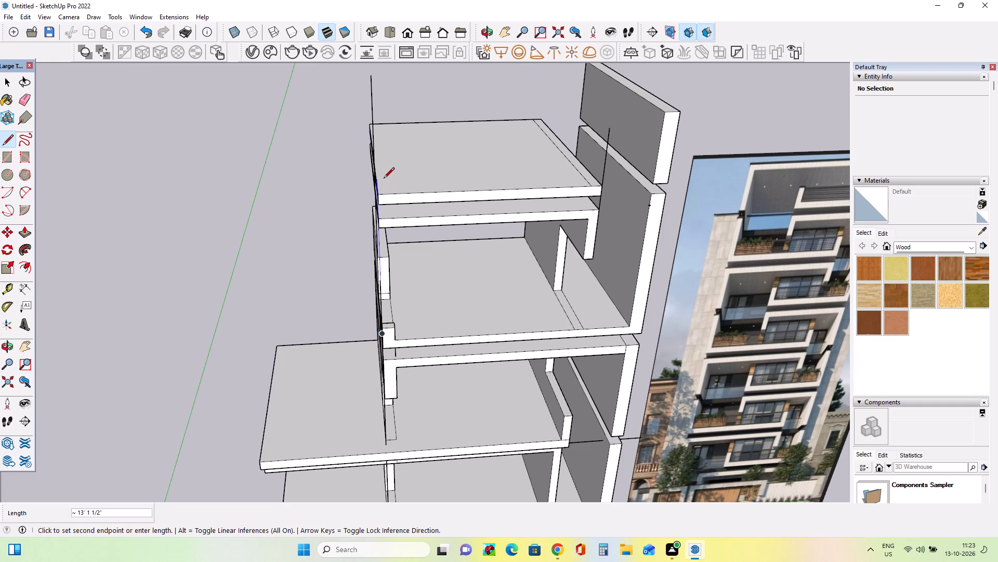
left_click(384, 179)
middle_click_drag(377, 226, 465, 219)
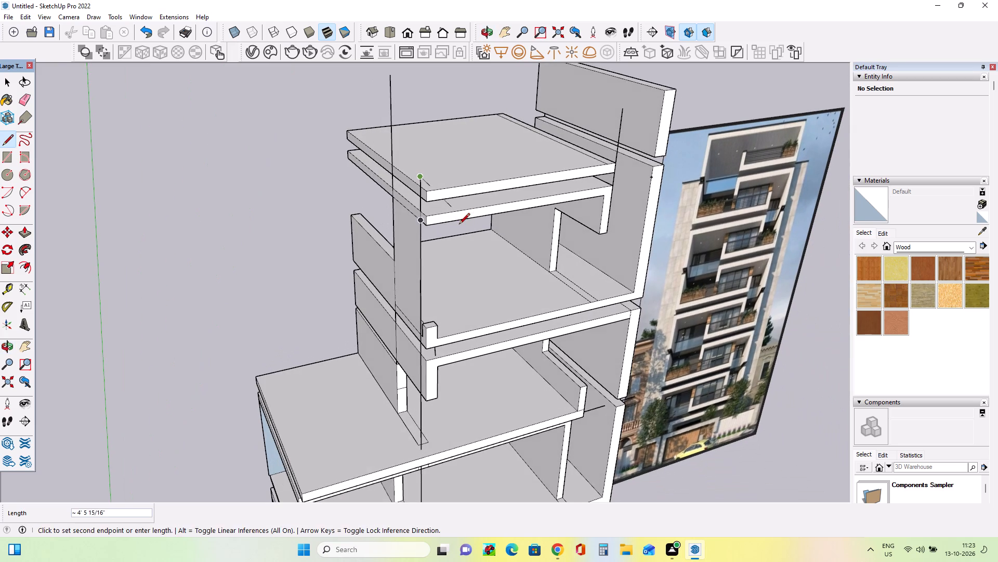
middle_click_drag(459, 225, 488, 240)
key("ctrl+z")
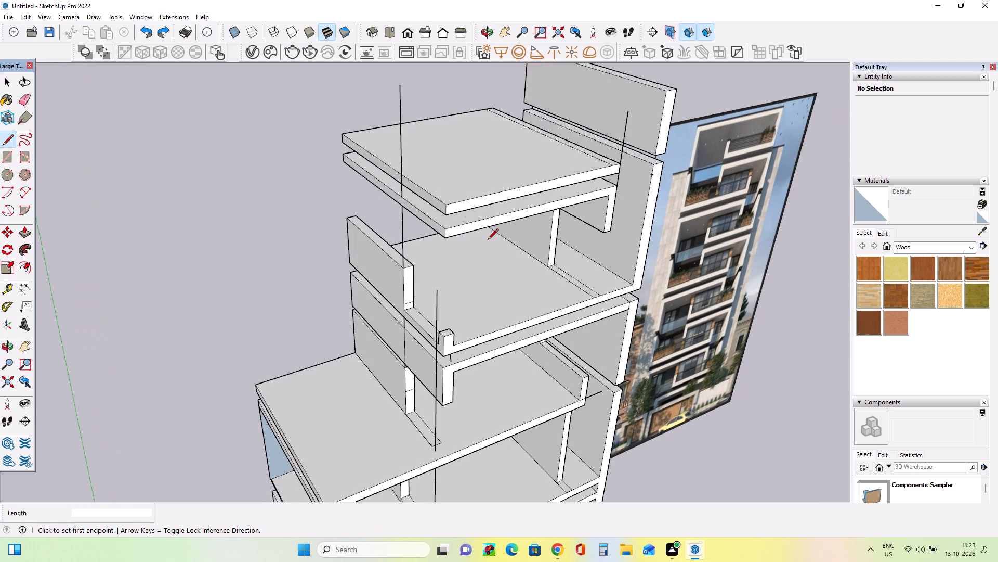
Draw a vertical line from the upper storey's small front parapet corner up past the upper roof slab.
left_click(445, 338)
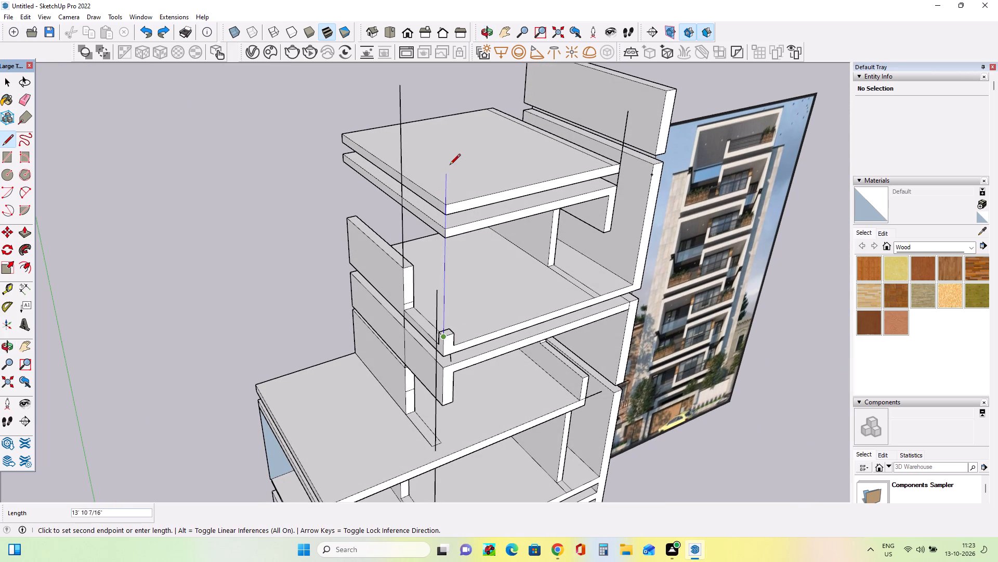
left_click(450, 133)
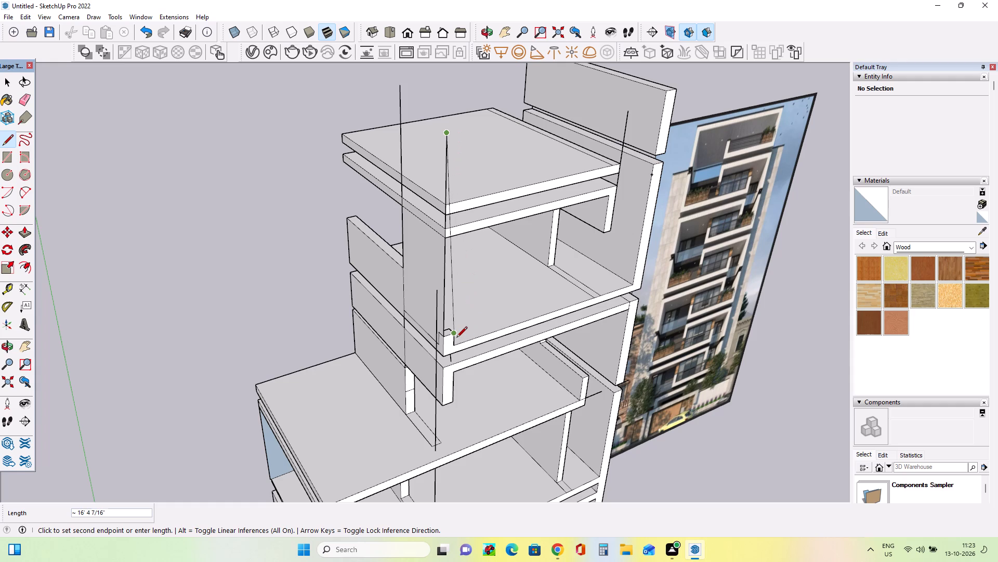
key("space")
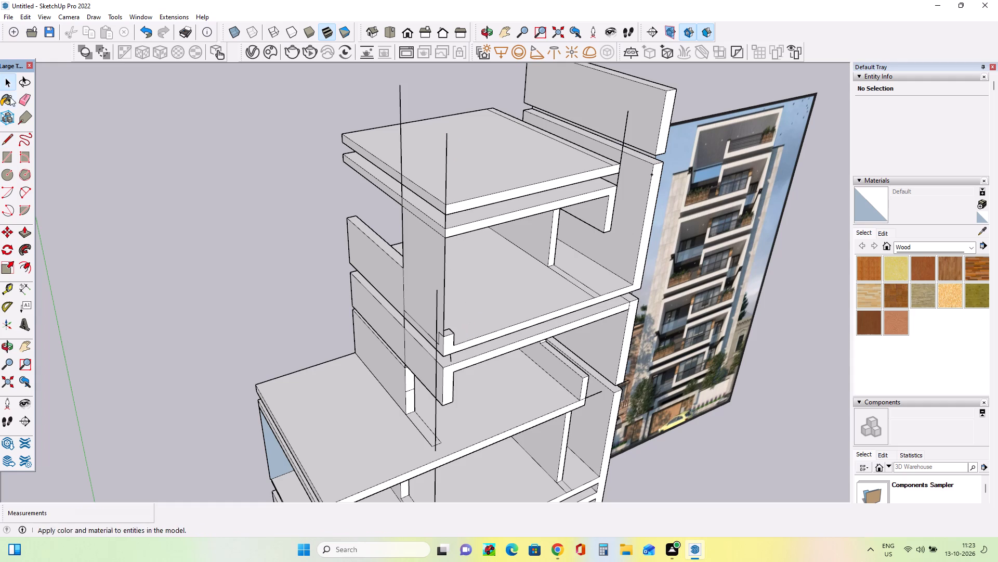
Examine the roof slabs and upper-storey side walls from several angles against the reference facade.
middle_click_drag(215, 182, 121, 172)
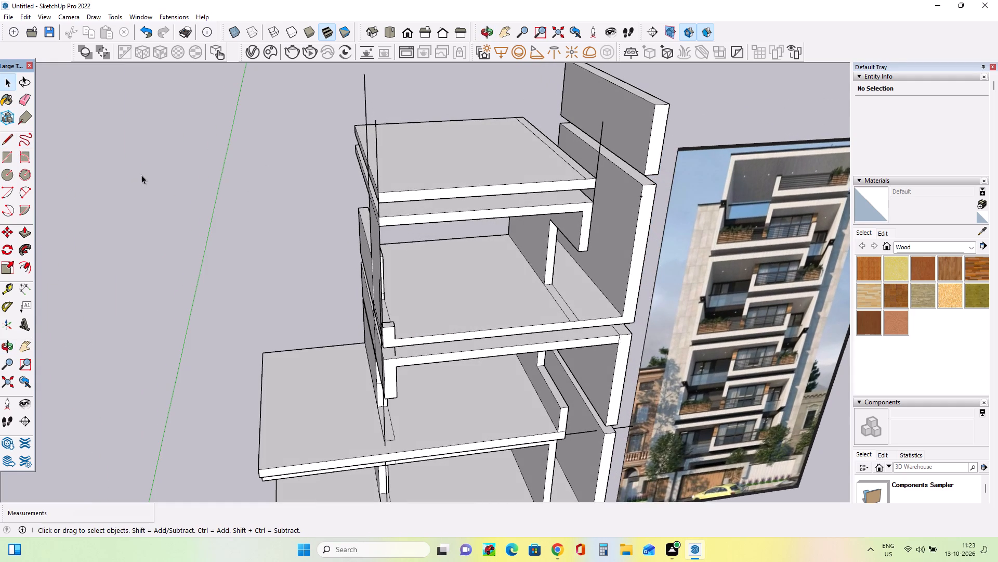
scroll(153, 183, "down", 2)
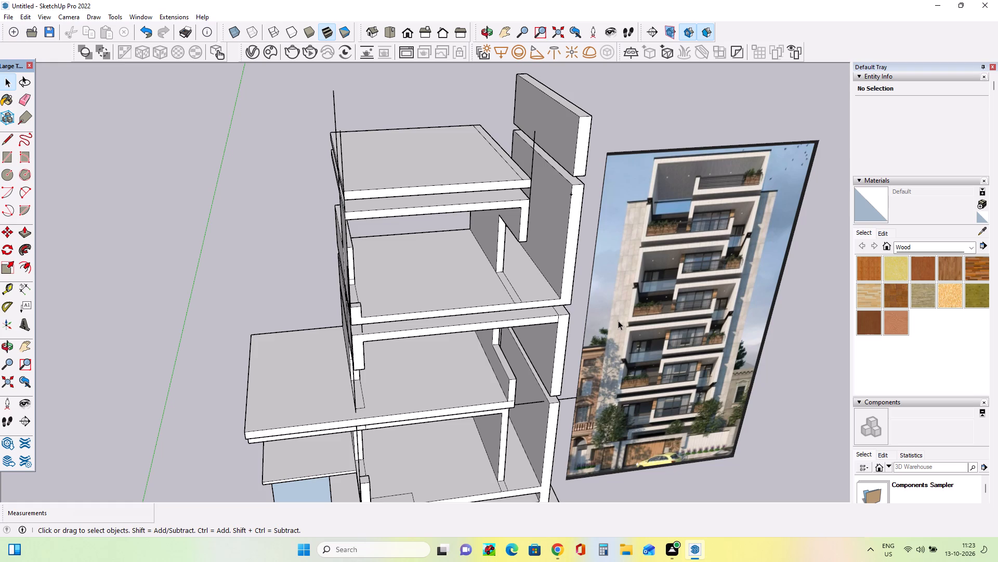
middle_click_drag(293, 315, 343, 240)
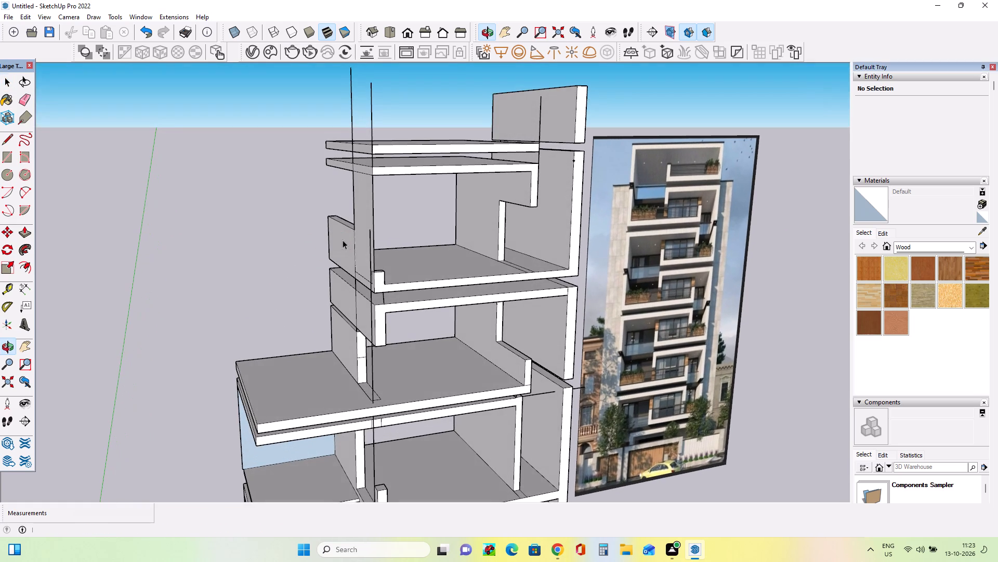
middle_click_drag(393, 304, 396, 311)
middle_click_drag(395, 143, 501, 181)
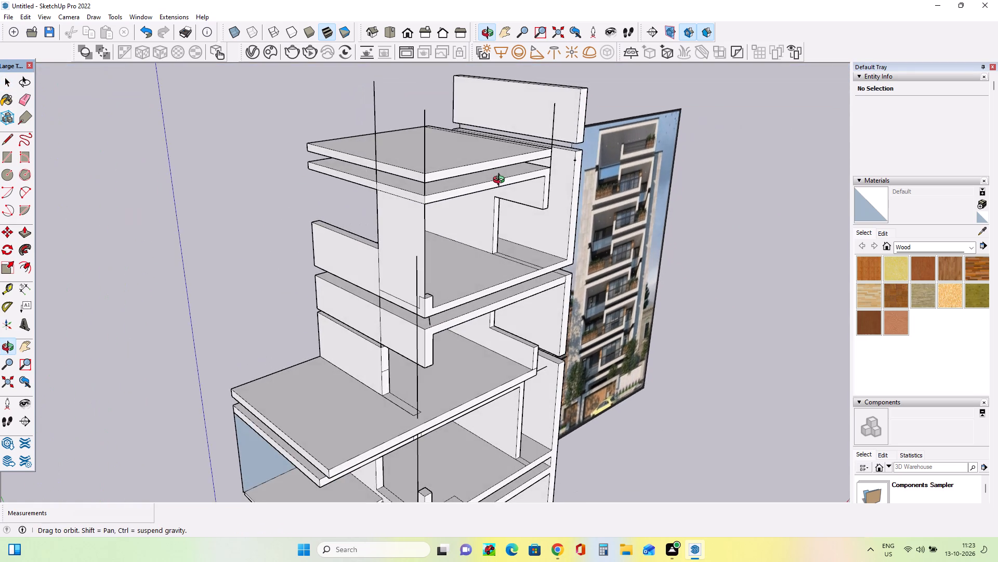
middle_click_drag(501, 181, 401, 146)
middle_click(401, 146)
middle_click_drag(400, 146, 359, 155)
scroll(429, 242, "down", 3)
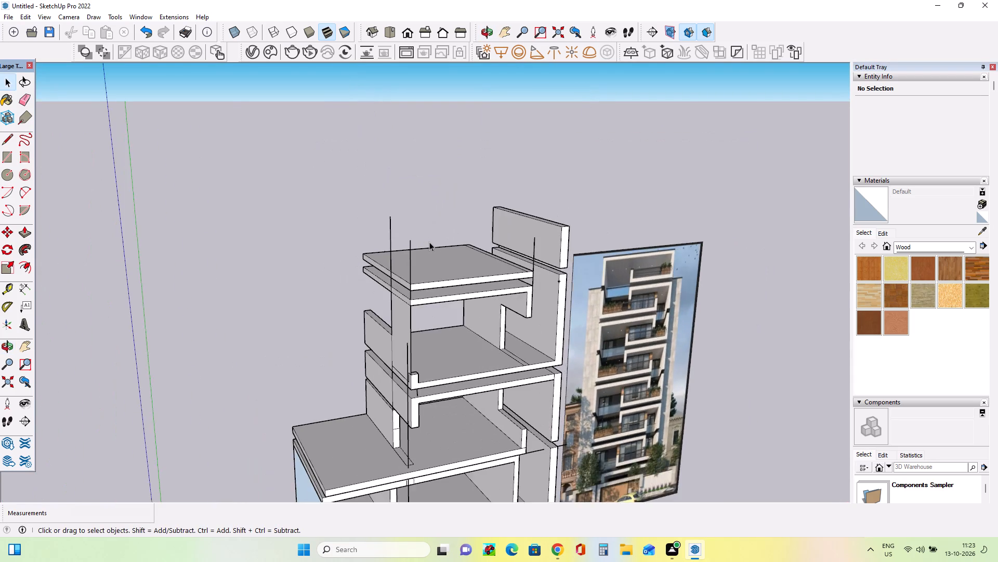
scroll(429, 242, "down", 7)
left_click(27, 341)
left_click_drag(349, 333, 332, 273)
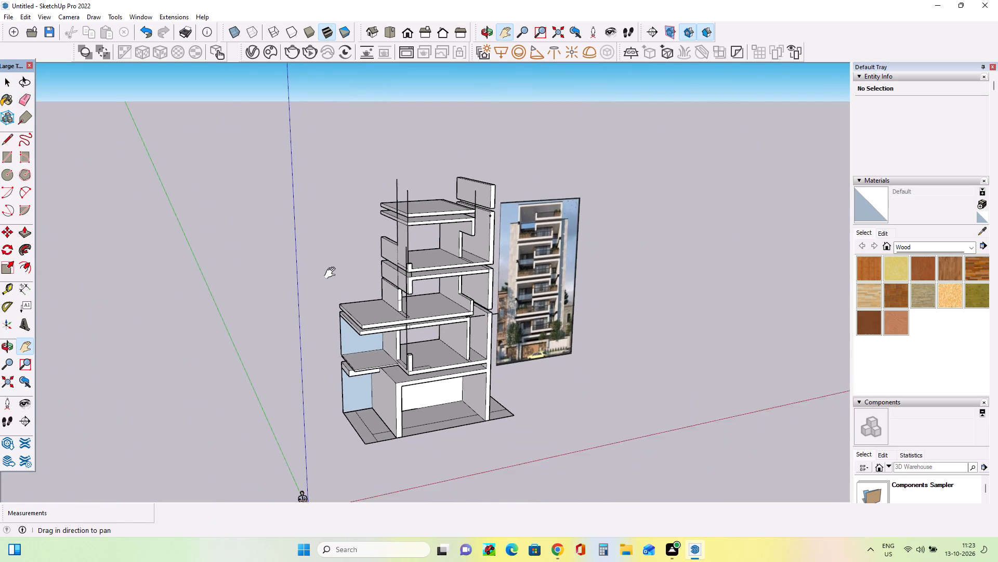
left_click_drag(332, 273, 329, 266)
scroll(462, 275, "up", 6)
middle_click_drag(462, 278, 467, 286)
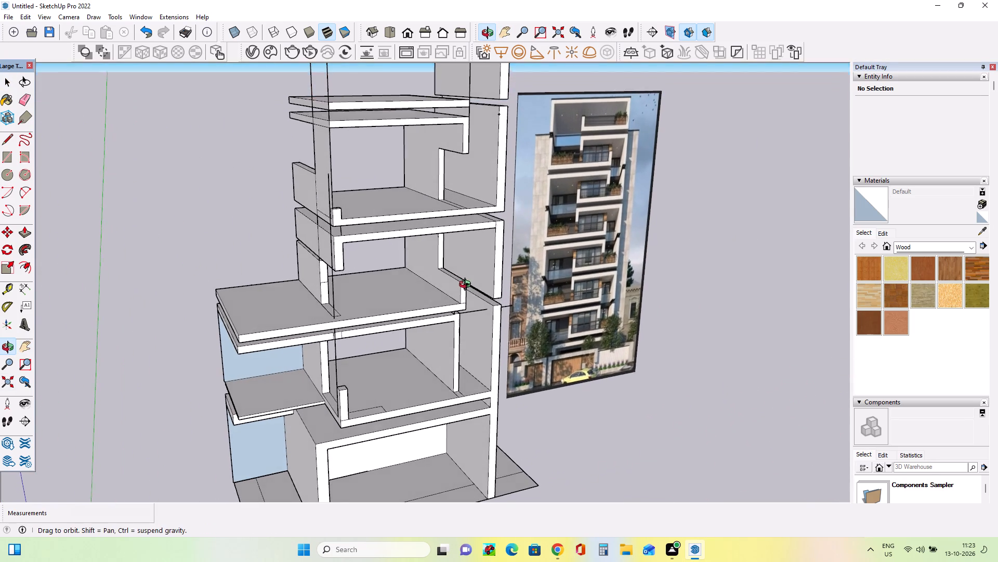
middle_click_drag(467, 286, 468, 281)
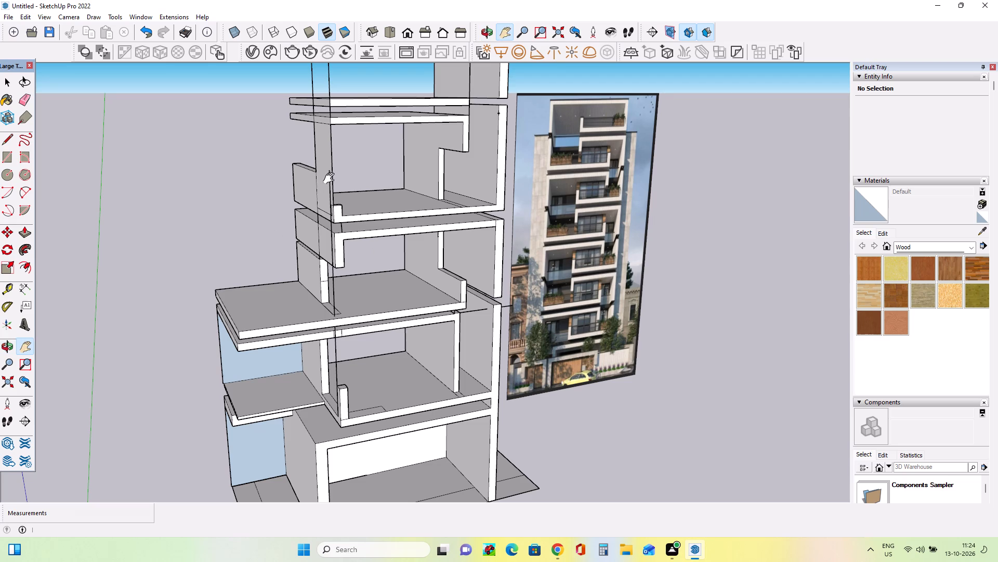
Pull both parts of the lower roof slab's side face outward about 10' 11", in line with the projecting slab below.
middle_click_drag(336, 183, 357, 214)
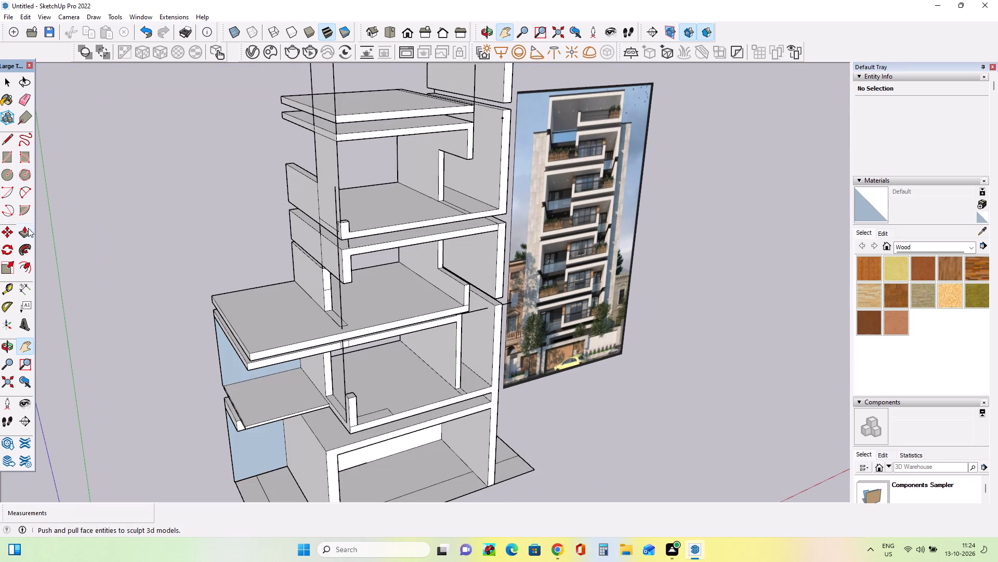
left_click(28, 231)
left_click(328, 135)
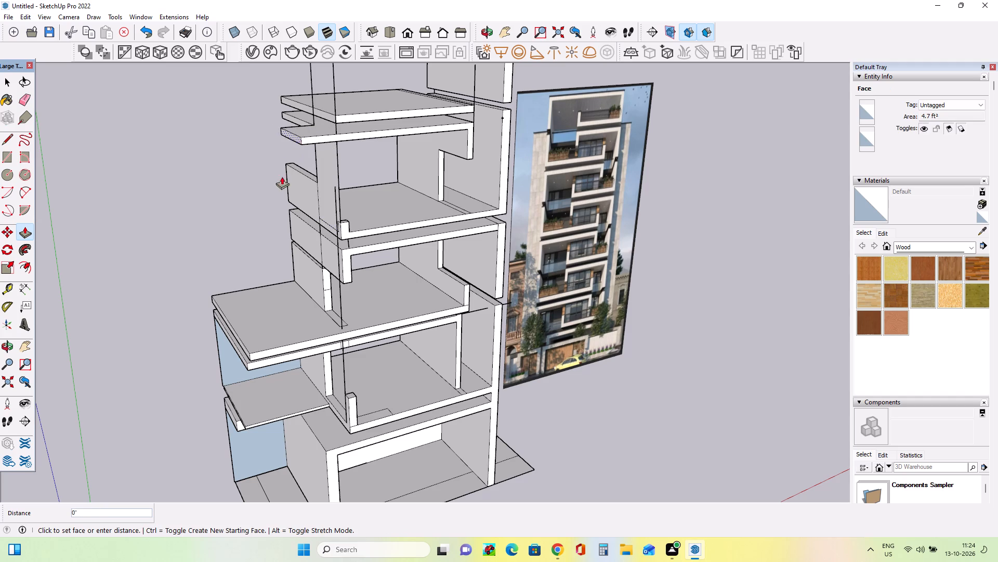
left_click(242, 351)
middle_click_drag(291, 321, 419, 306)
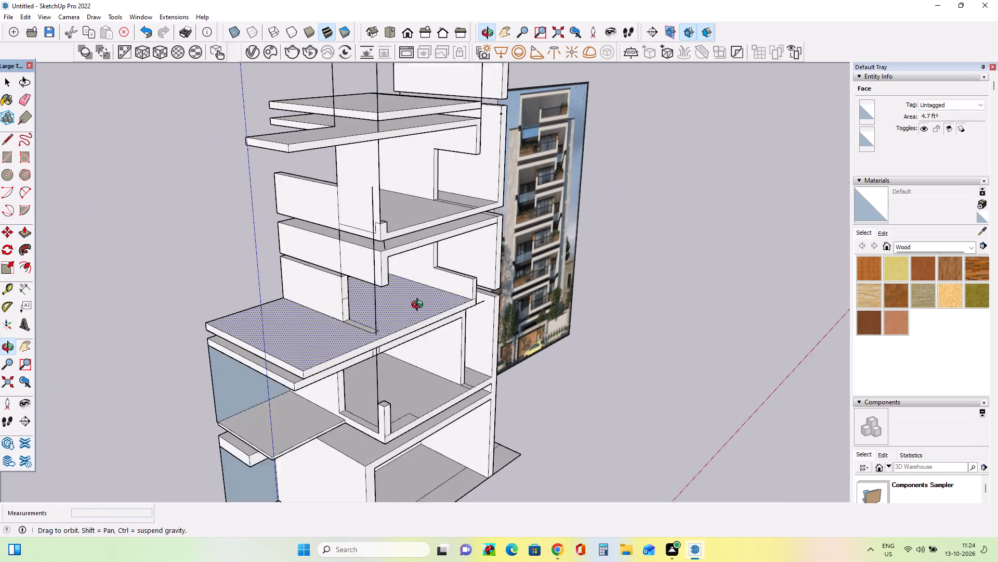
middle_click_drag(419, 306, 459, 301)
left_click(304, 124)
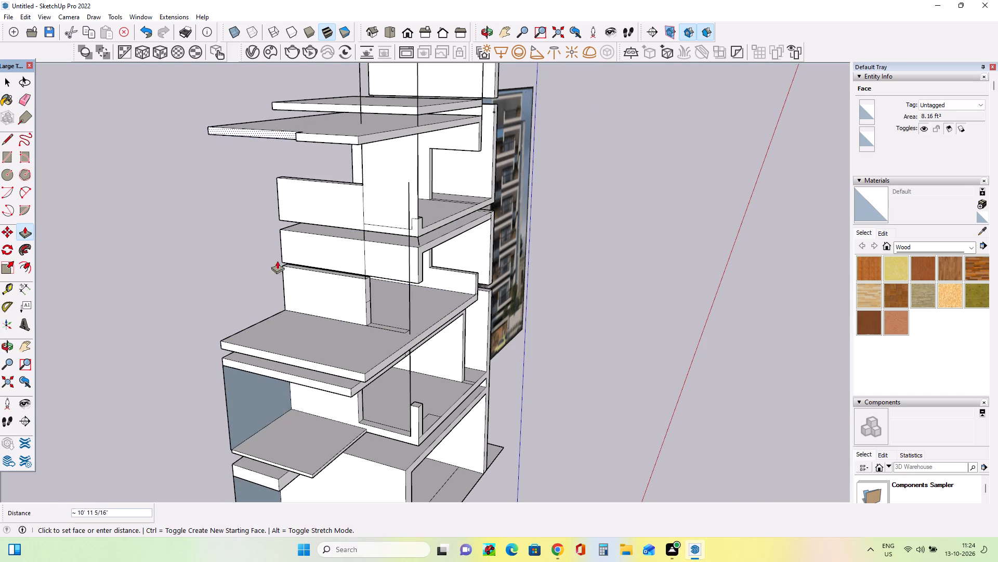
left_click(264, 357)
Pull the upper roof slab's matching side face outward about 10' 11 5/8", flush with the extended lower roof slab.
middle_click_drag(400, 330, 202, 346)
middle_click_drag(304, 146, 321, 156)
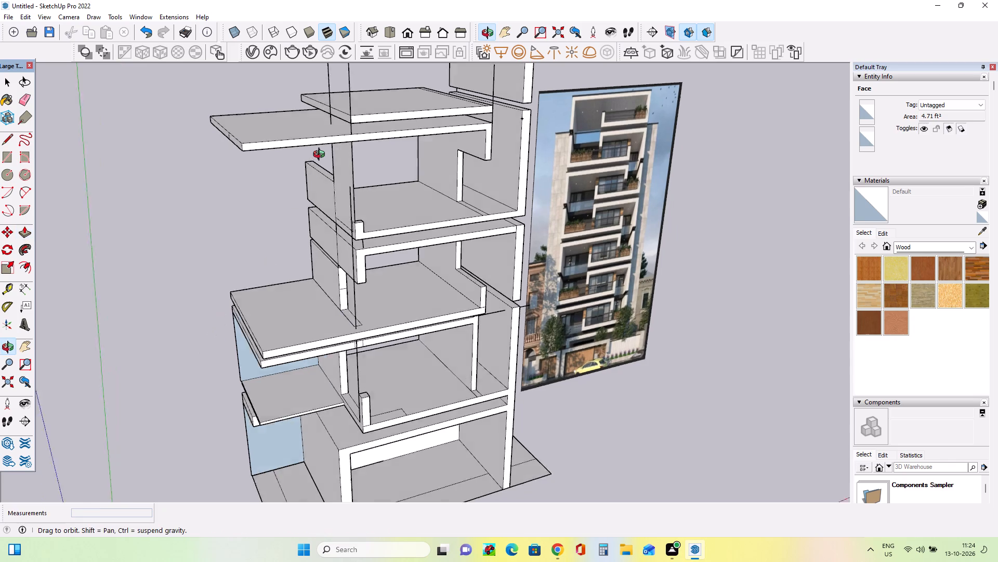
middle_click_drag(321, 156, 422, 176)
left_click(333, 120)
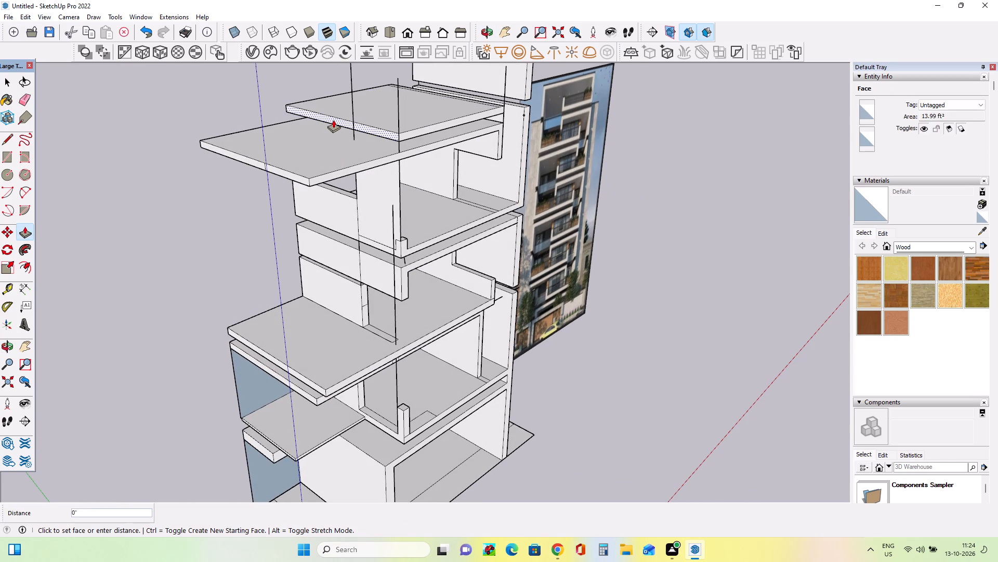
left_click(292, 181)
Draw a rectangular strip about 18' by 7 5/8" across the upper roof slab's top, from the front parapet's vertical line to the back edge.
middle_click_drag(392, 184, 314, 166)
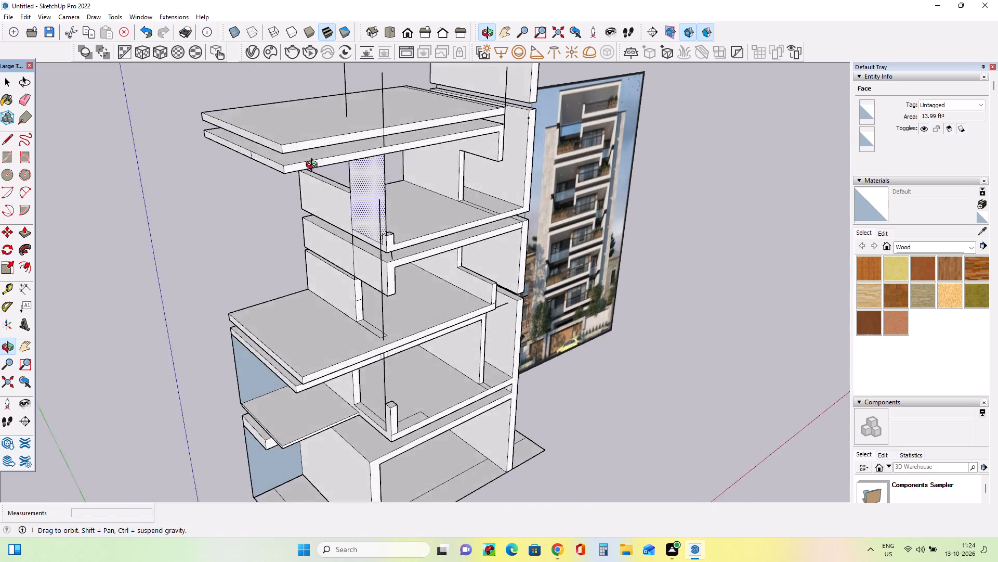
middle_click_drag(314, 166, 238, 149)
scroll(275, 157, "down", 5)
middle_click_drag(420, 134, 386, 160)
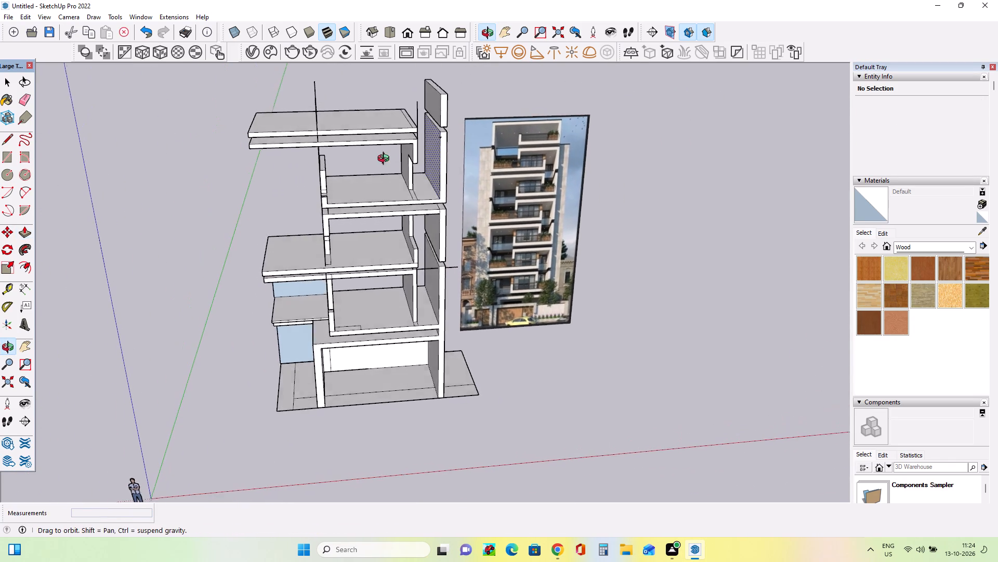
middle_click_drag(386, 160, 384, 164)
scroll(310, 129, "up", 6)
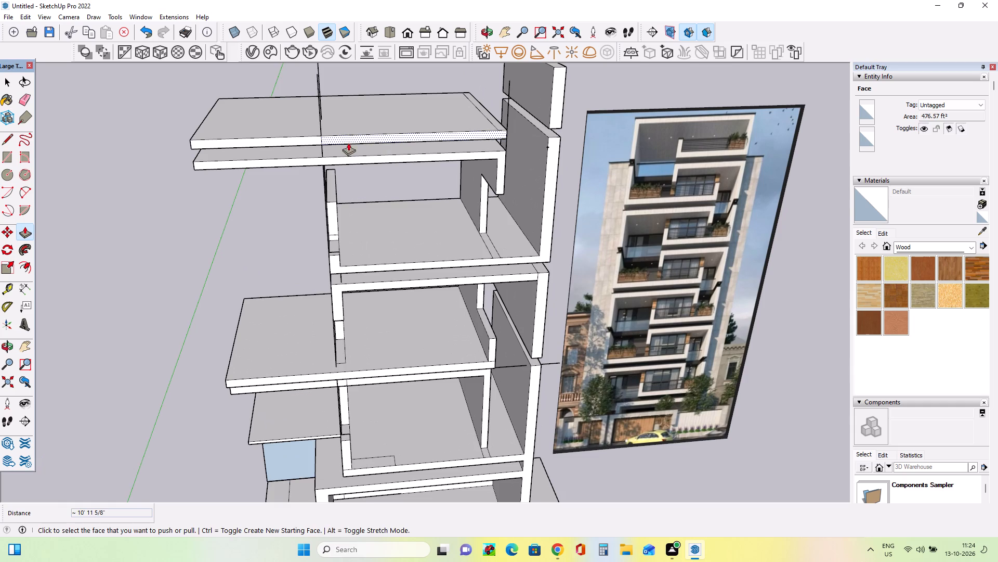
middle_click_drag(348, 143, 351, 152)
middle_click_drag(340, 144, 367, 158)
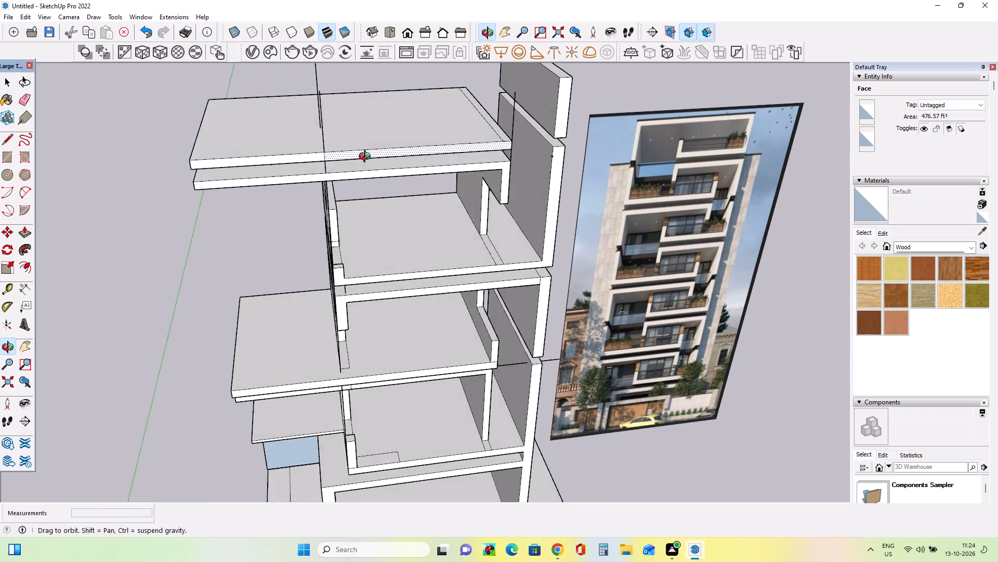
middle_click_drag(367, 158, 384, 156)
middle_click_drag(345, 159, 367, 181)
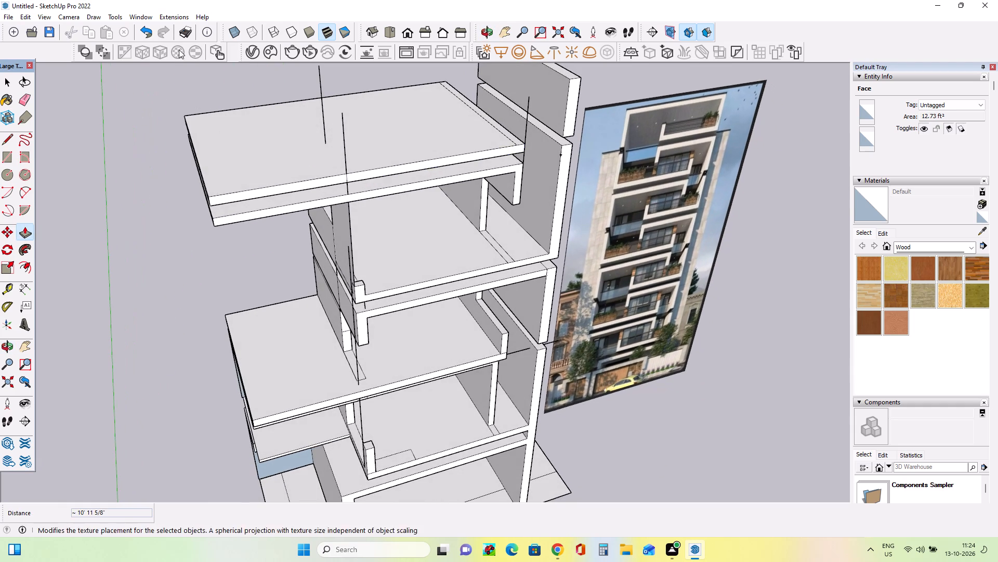
left_click(7, 159)
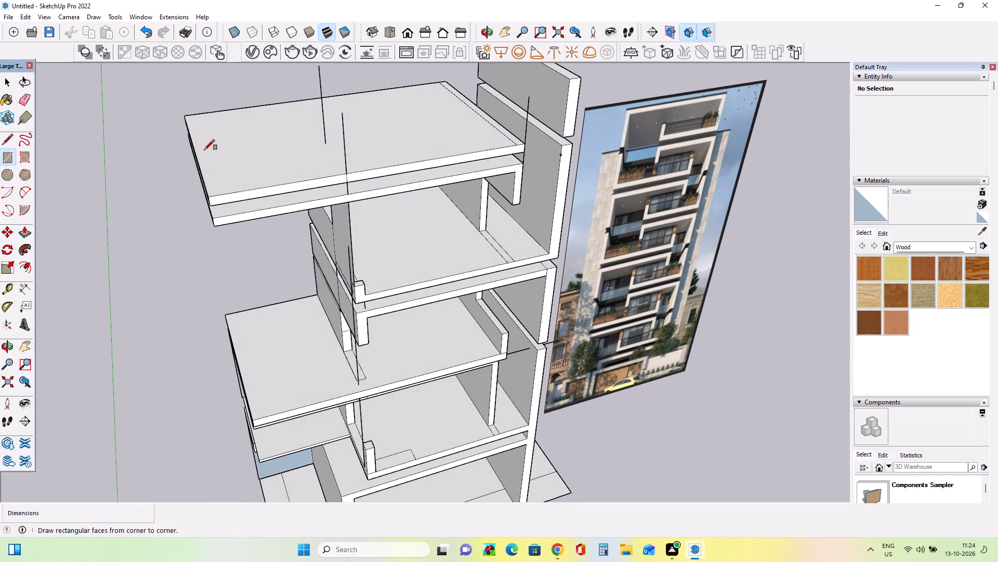
left_click(346, 172)
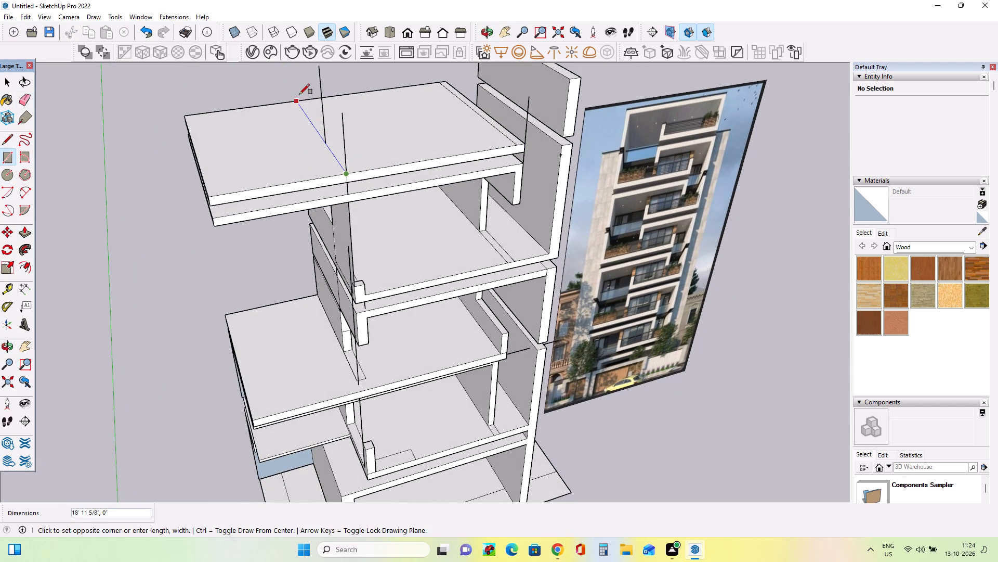
middle_click_drag(343, 112, 224, 98)
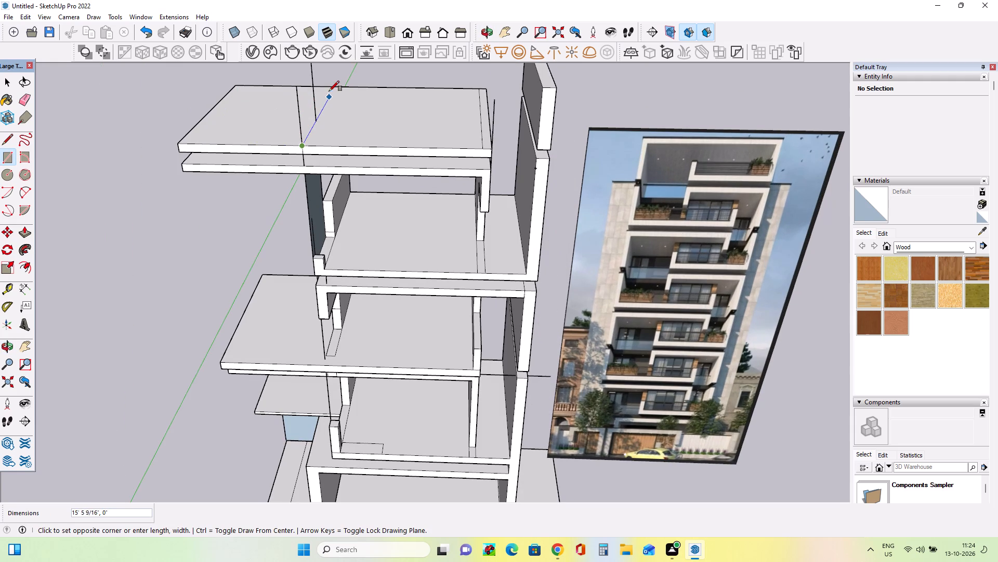
scroll(344, 93, "up", 4)
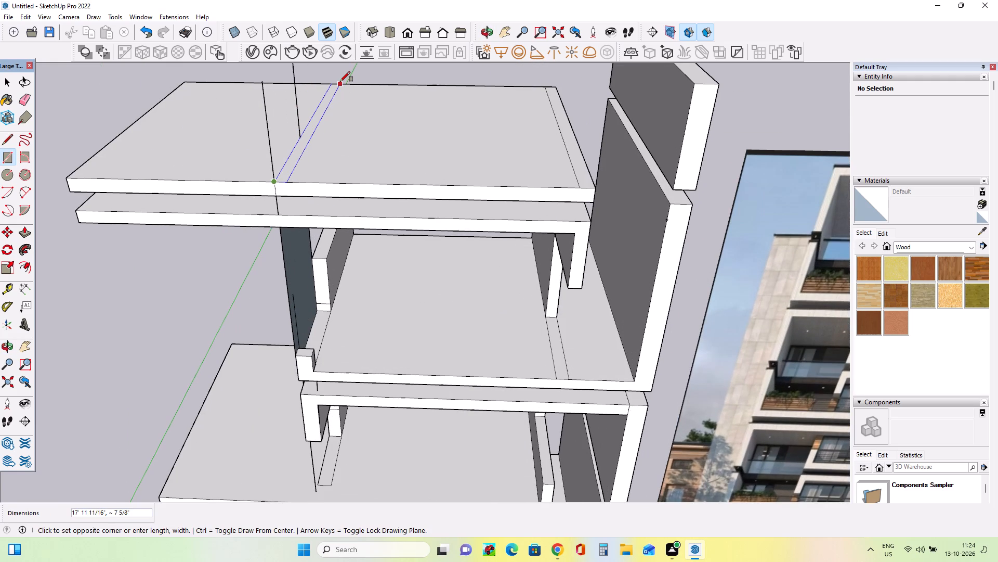
left_click(340, 82)
Draw two short lines across the roof strip, one at the rear vertical line's base and one near the slab's front edge.
middle_click_drag(358, 120, 398, 131)
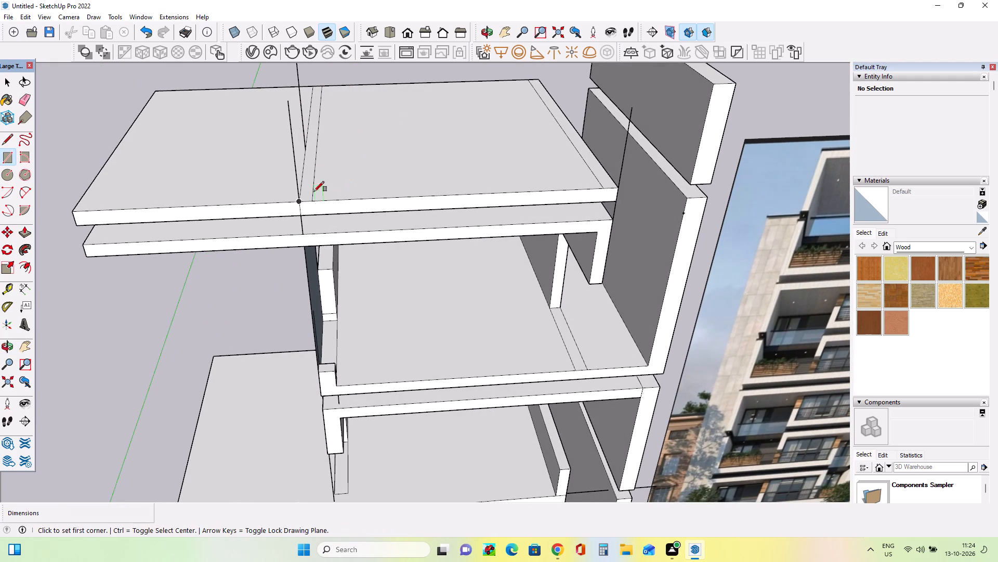
left_click(9, 132)
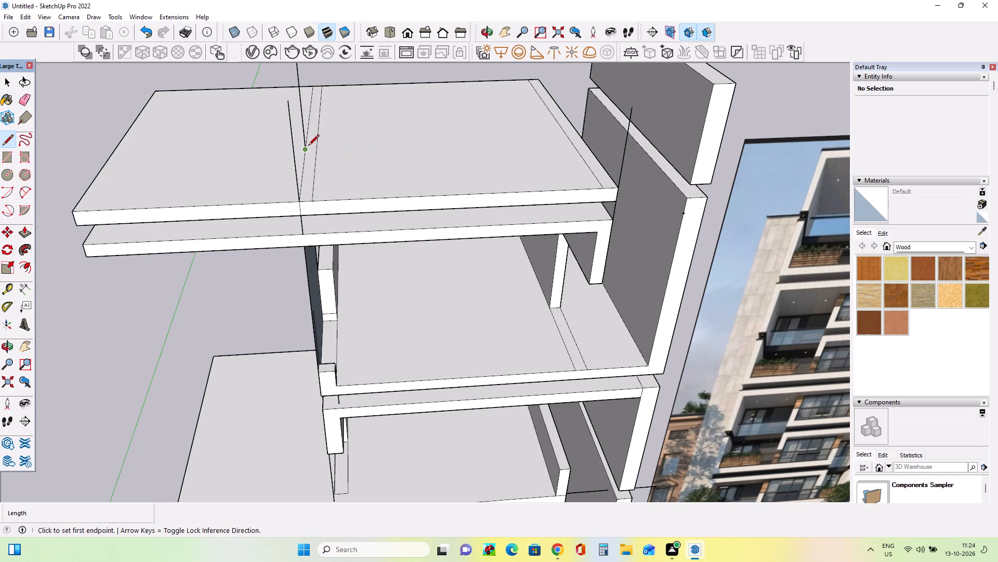
left_click(308, 146)
left_click(316, 149)
middle_click_drag(359, 176, 382, 183)
middle_click_drag(387, 198, 337, 172)
scroll(295, 167, "up", 3)
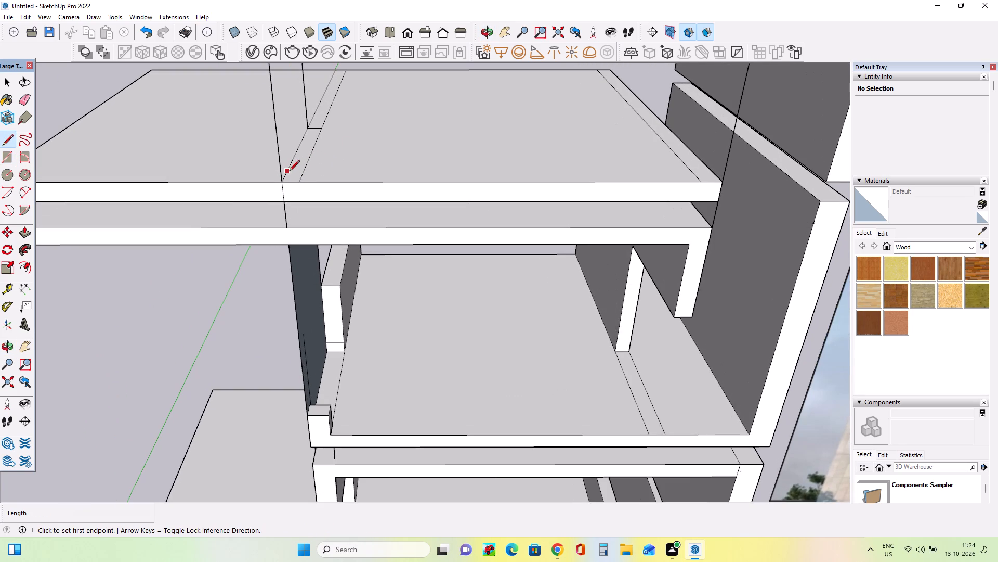
left_click(289, 172)
left_click(305, 172)
middle_click_drag(352, 193, 399, 209)
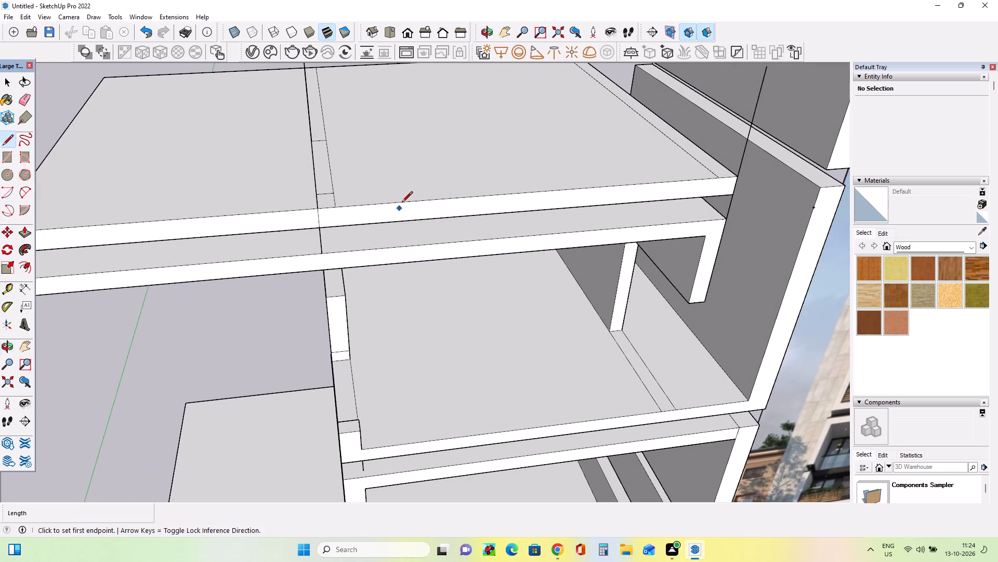
Examine the extended roof slabs and divided roof strip against the reference facade, with Push/Pull ready.
left_click(23, 232)
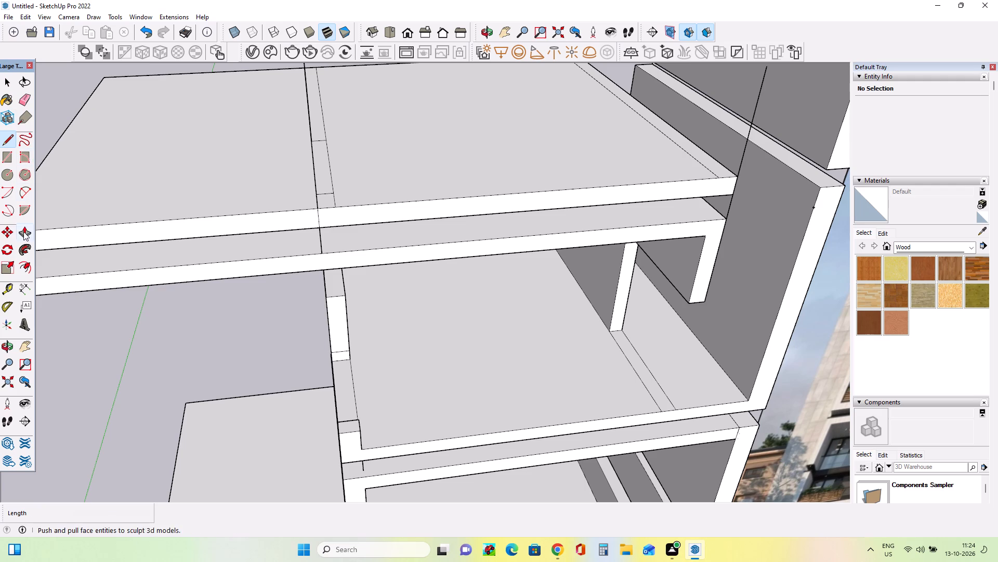
scroll(22, 150, "down", 9)
scroll(373, 97, "down", 8)
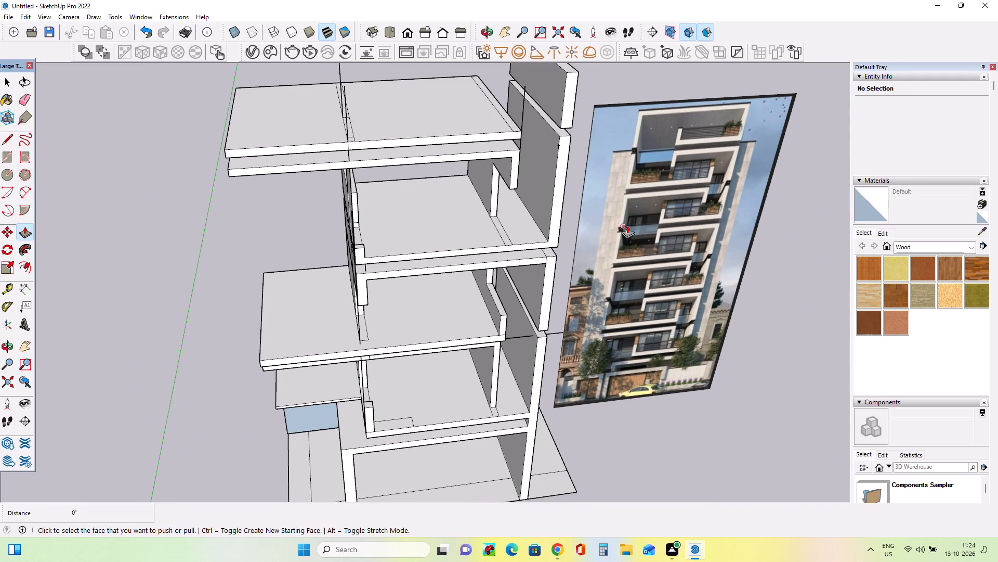
middle_click_drag(383, 155, 384, 163)
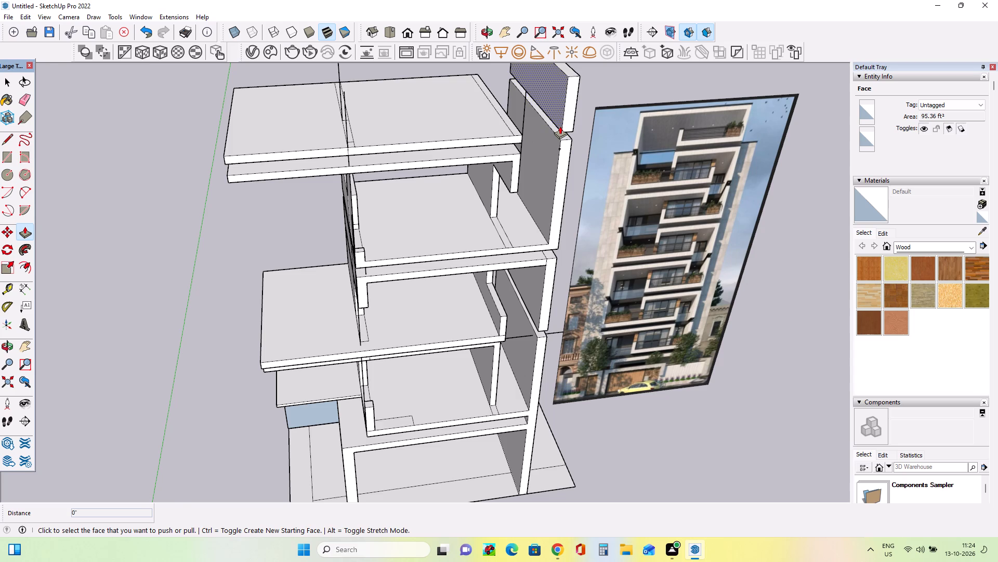
scroll(560, 126, "down", 3)
middle_click_drag(335, 114, 371, 156)
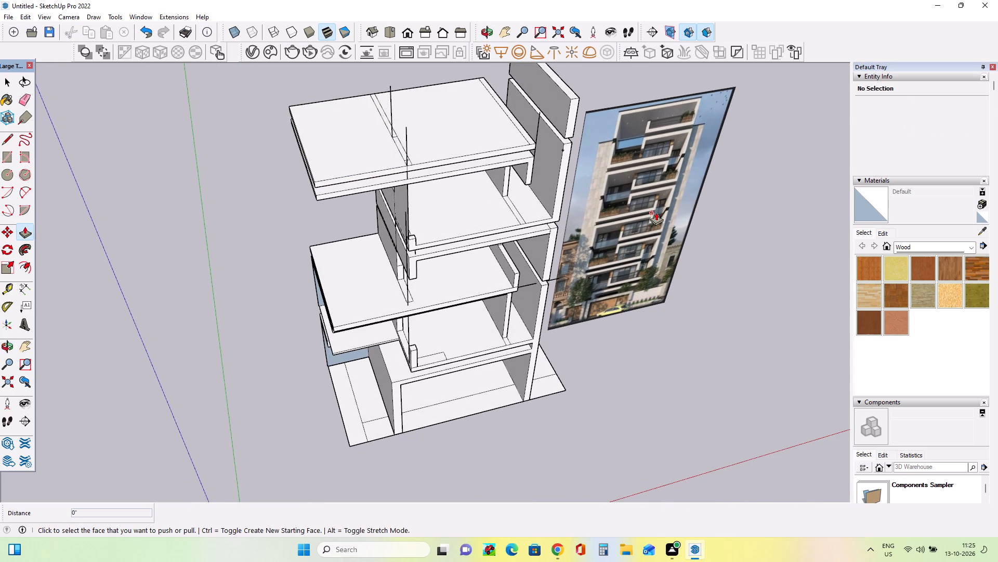
scroll(622, 285, "up", 2)
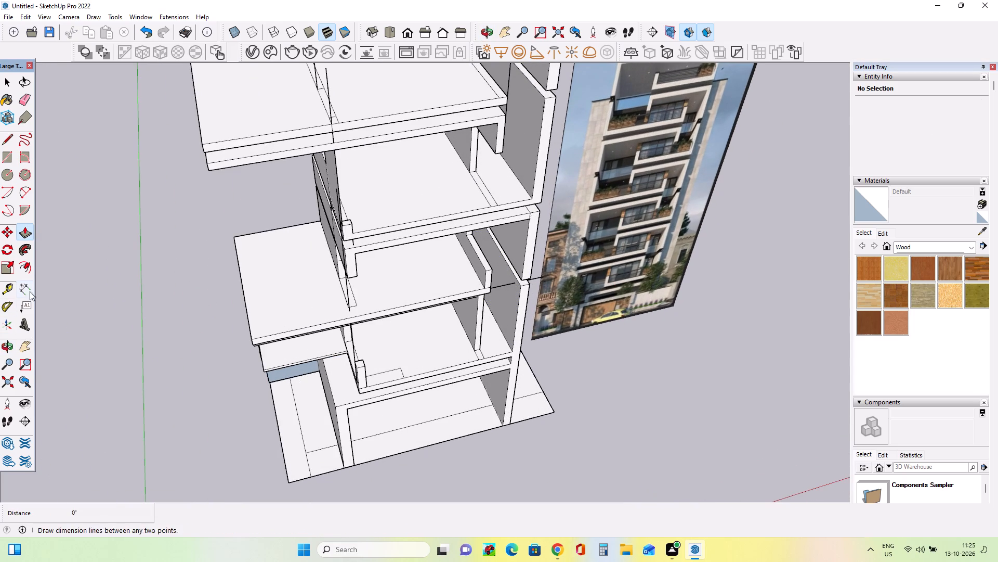
Pull the narrow strip along the upper roof slab's side edge upward about 6' 10 1/4" to form a side wall.
left_click(28, 341)
left_click_drag(227, 216, 236, 303)
middle_click_drag(411, 314, 399, 275)
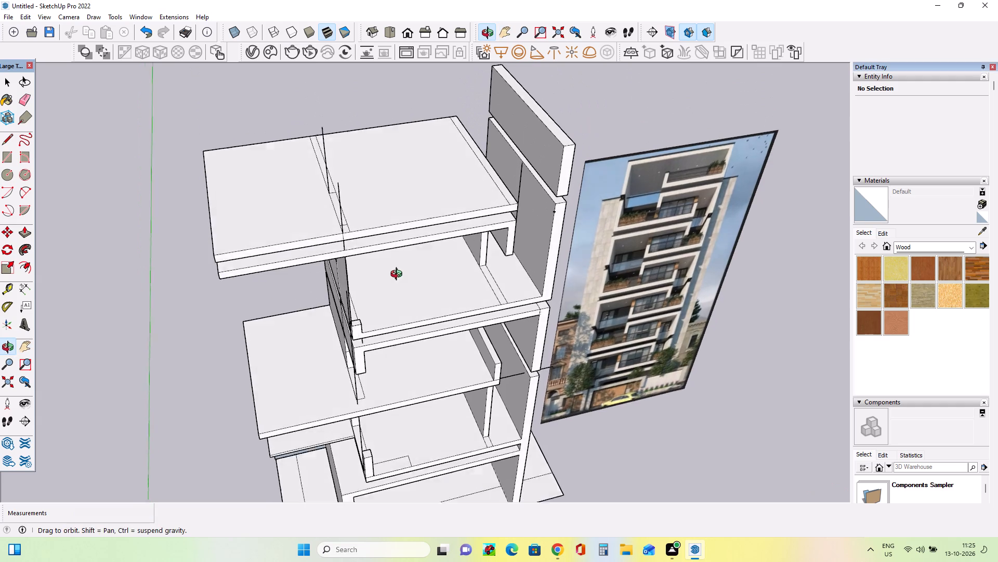
middle_click_drag(399, 275, 388, 262)
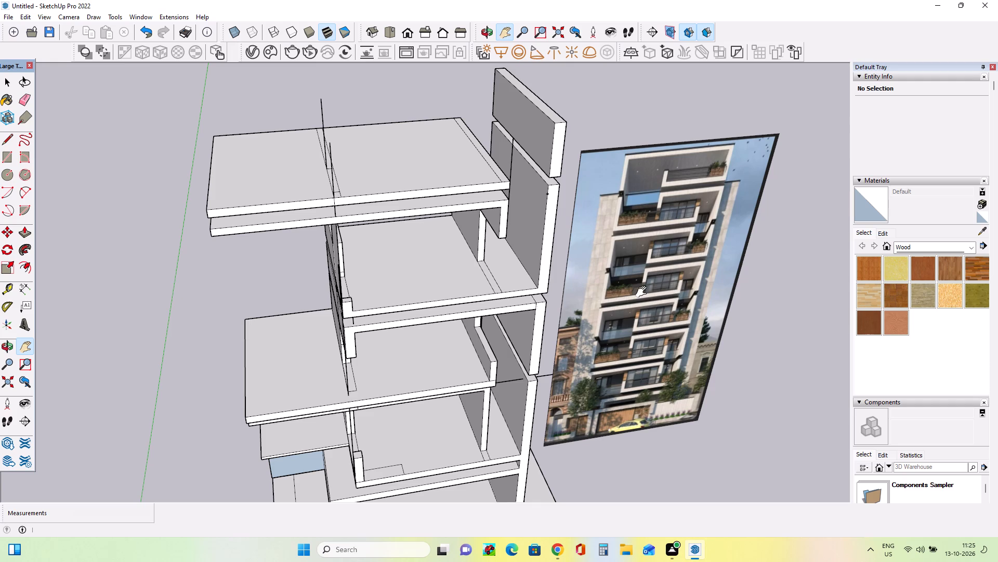
left_click(25, 233)
left_click(505, 174)
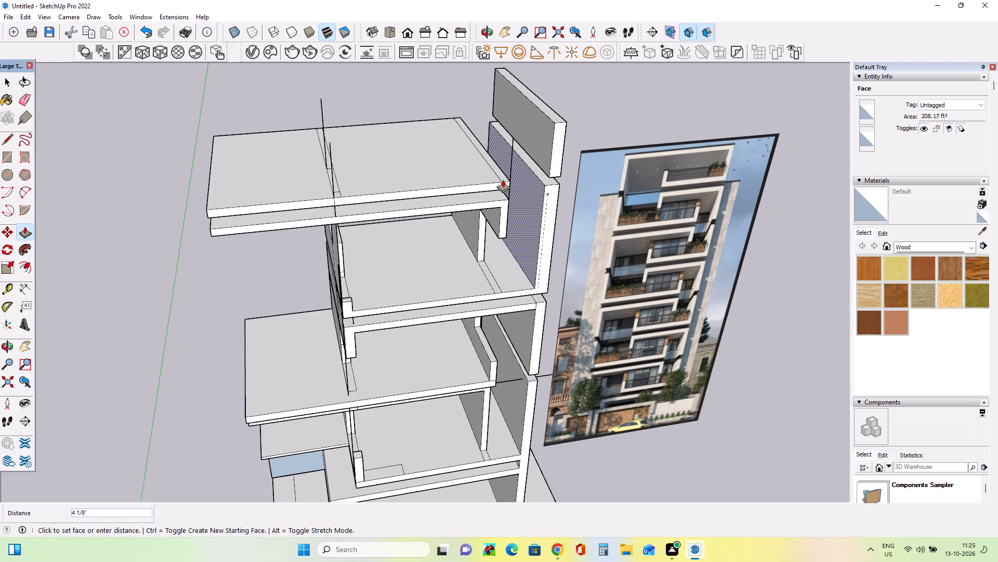
key("Escape")
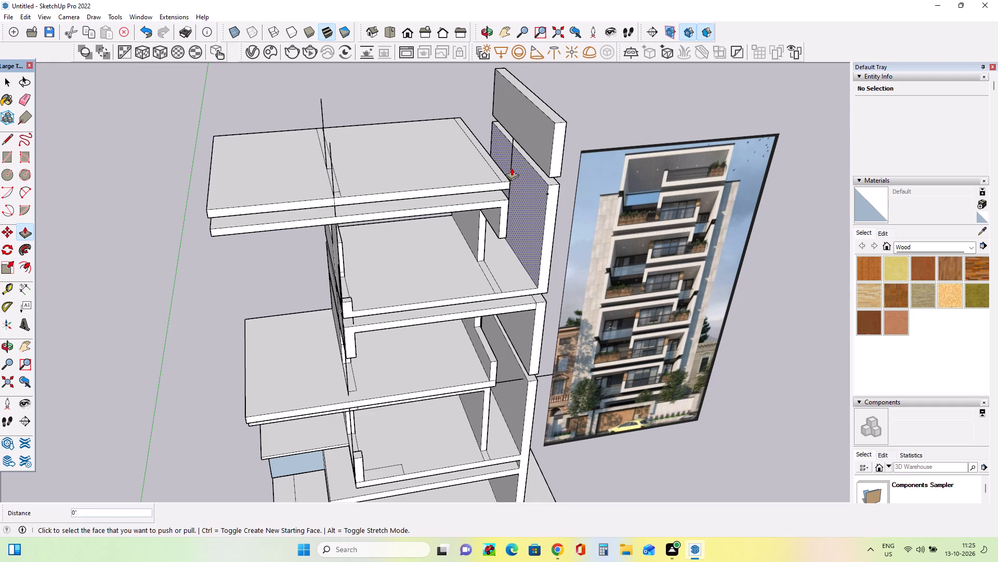
left_click(503, 175)
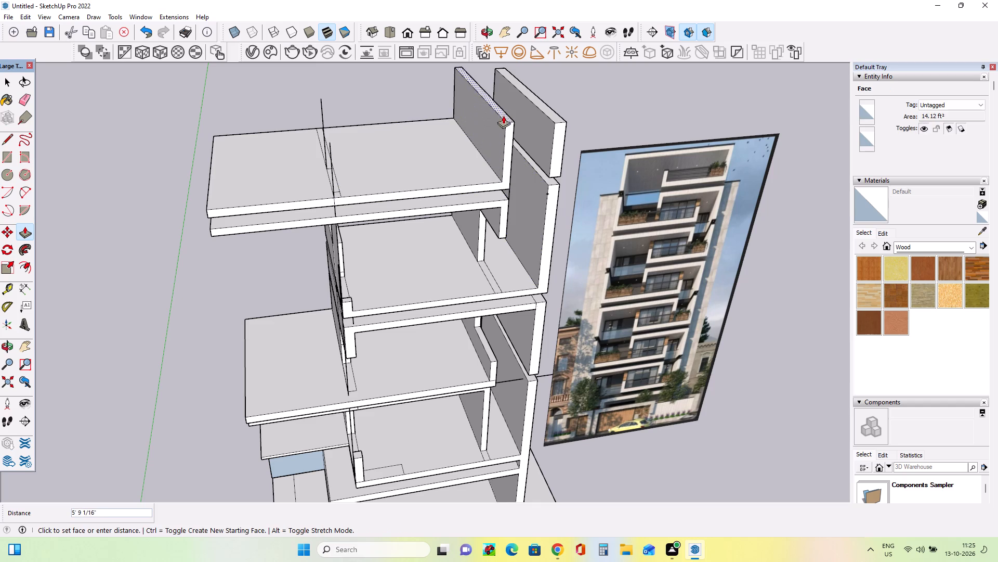
left_click(503, 104)
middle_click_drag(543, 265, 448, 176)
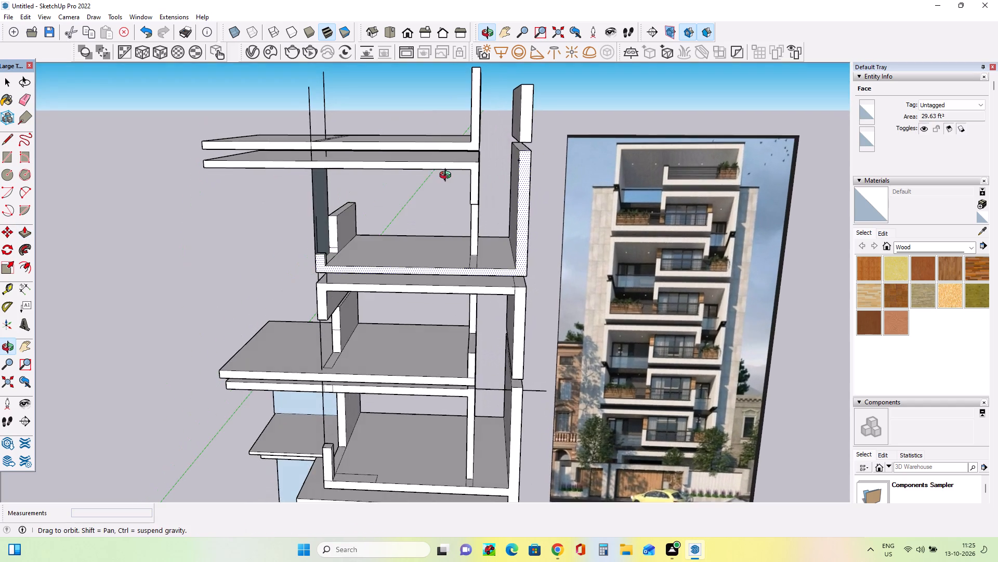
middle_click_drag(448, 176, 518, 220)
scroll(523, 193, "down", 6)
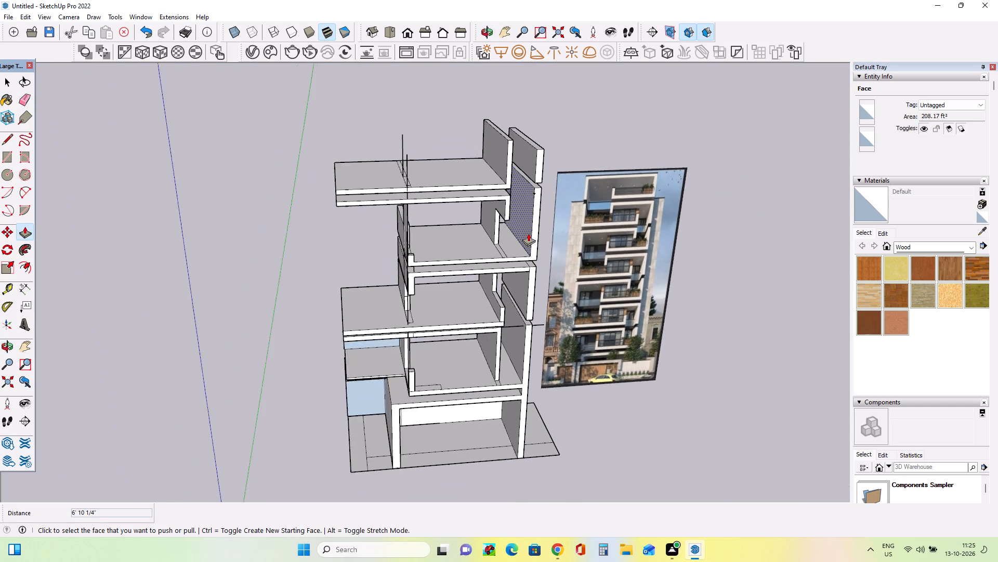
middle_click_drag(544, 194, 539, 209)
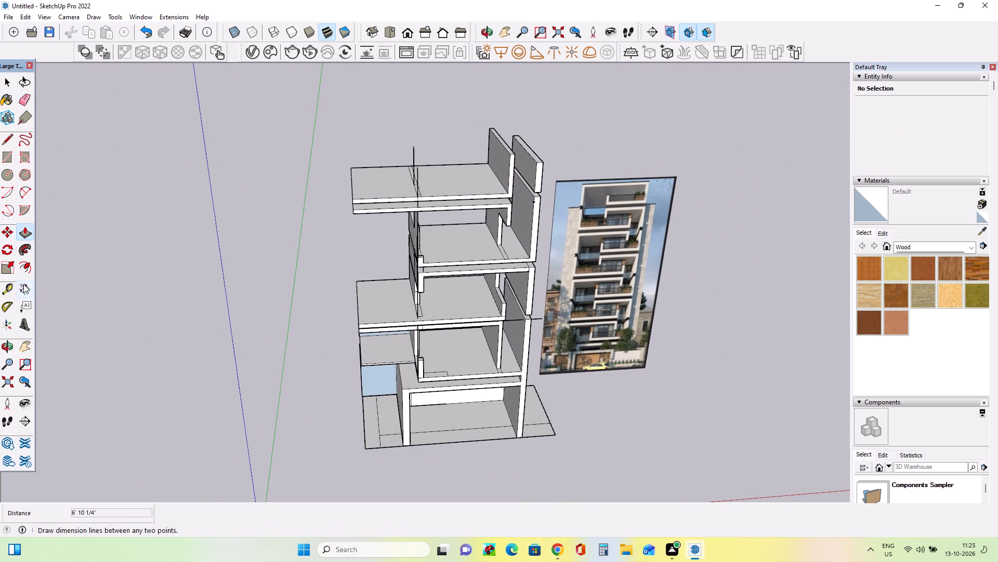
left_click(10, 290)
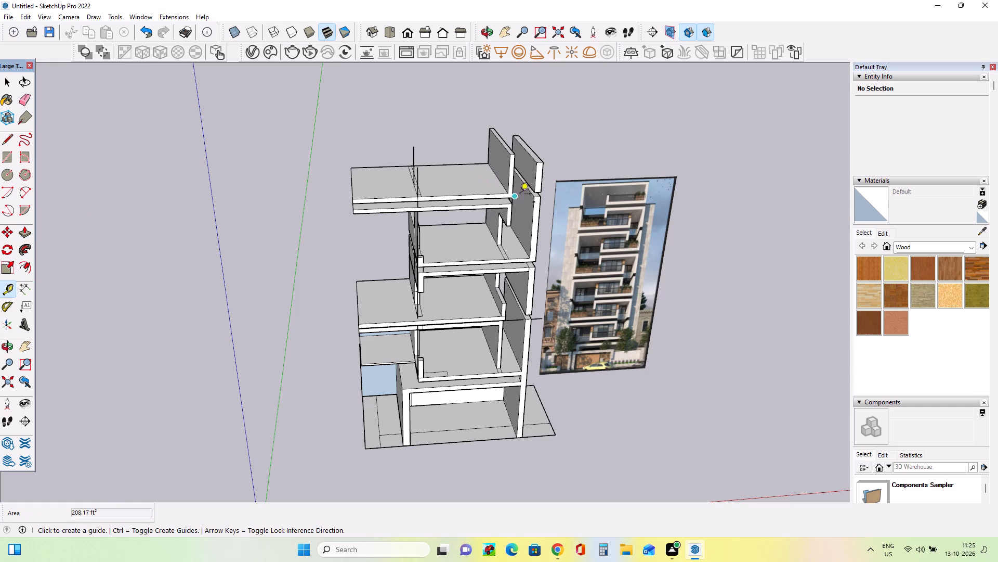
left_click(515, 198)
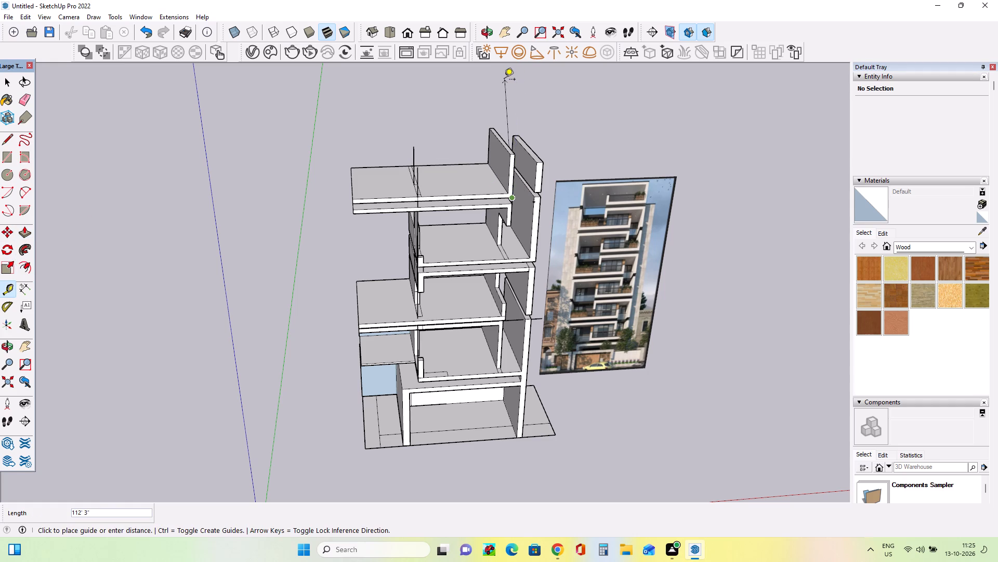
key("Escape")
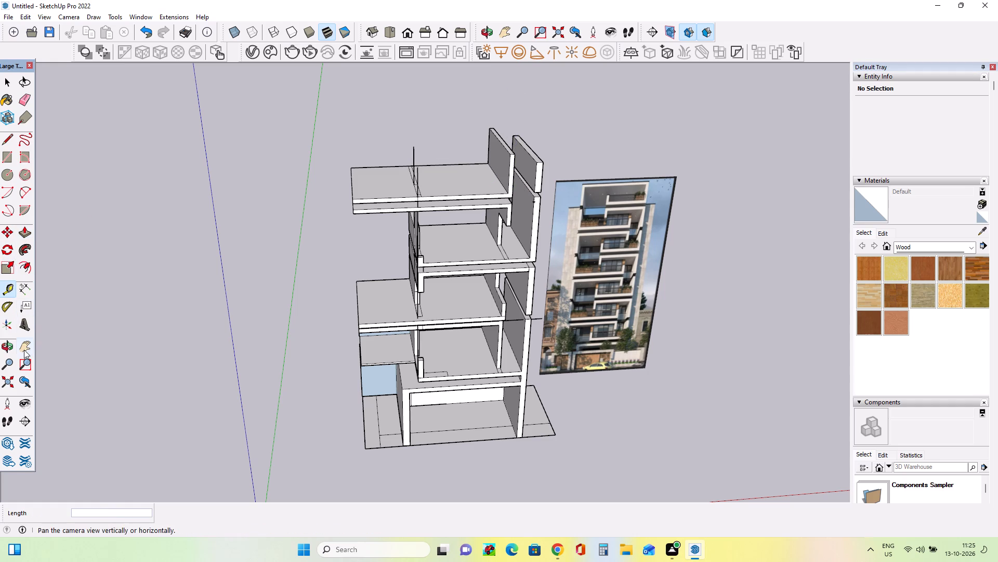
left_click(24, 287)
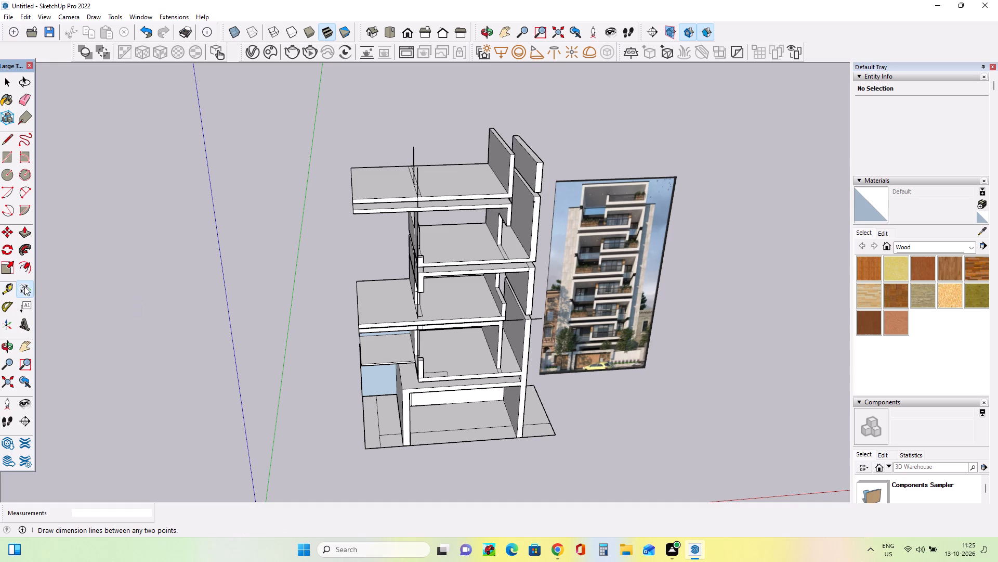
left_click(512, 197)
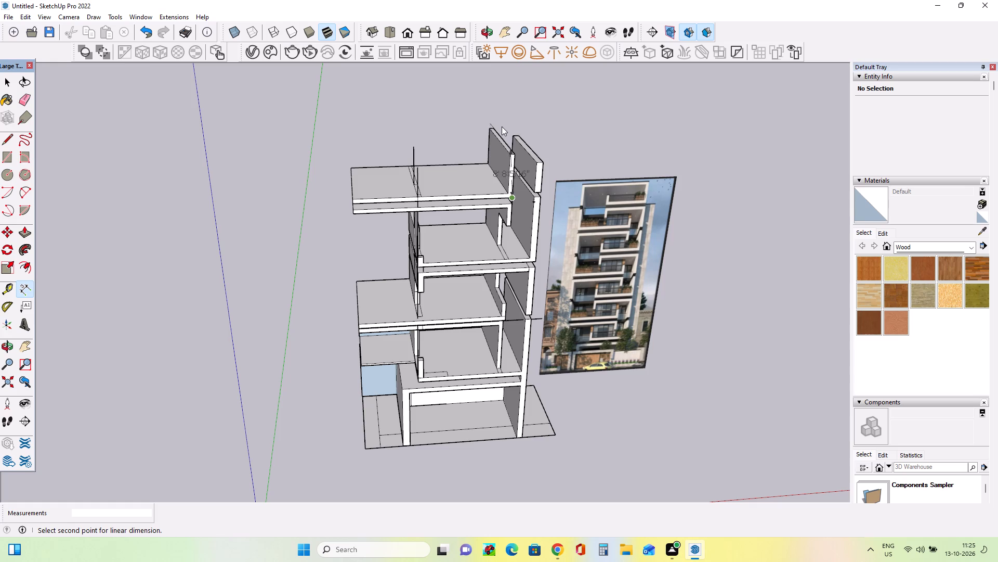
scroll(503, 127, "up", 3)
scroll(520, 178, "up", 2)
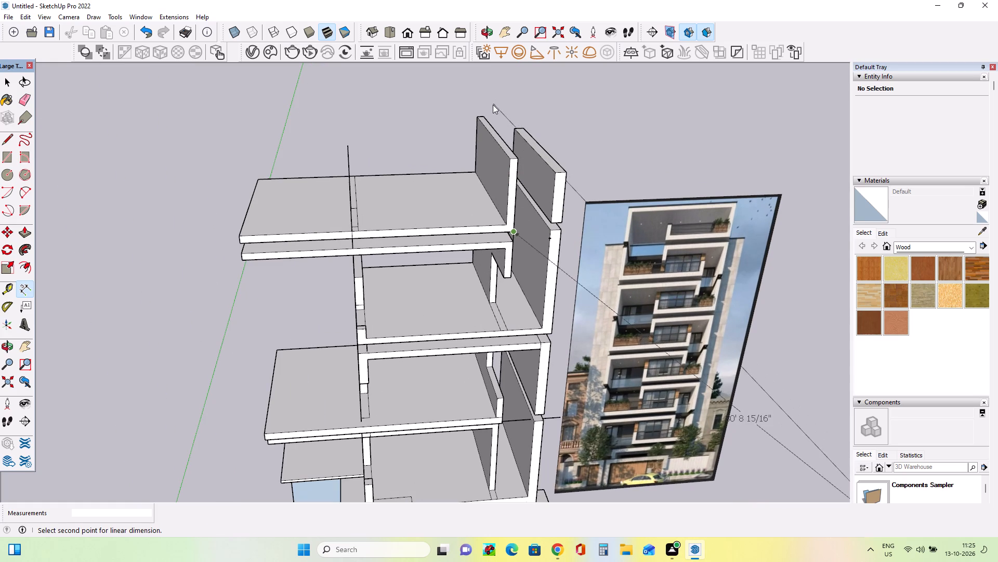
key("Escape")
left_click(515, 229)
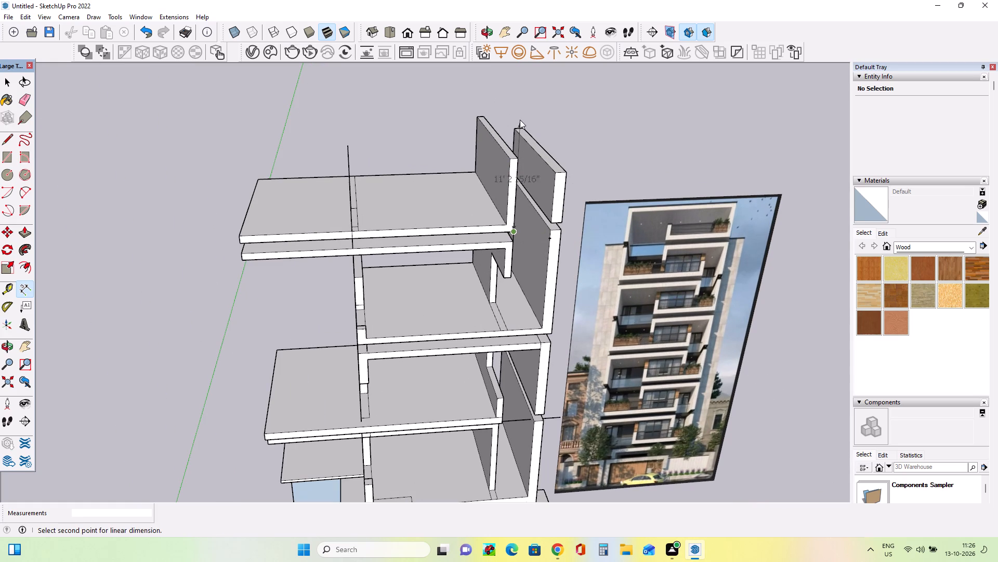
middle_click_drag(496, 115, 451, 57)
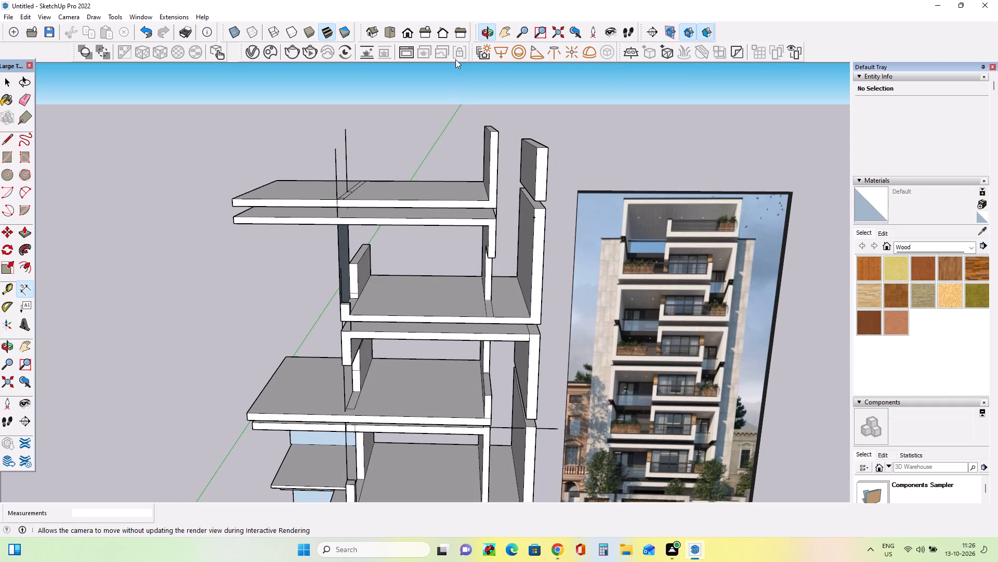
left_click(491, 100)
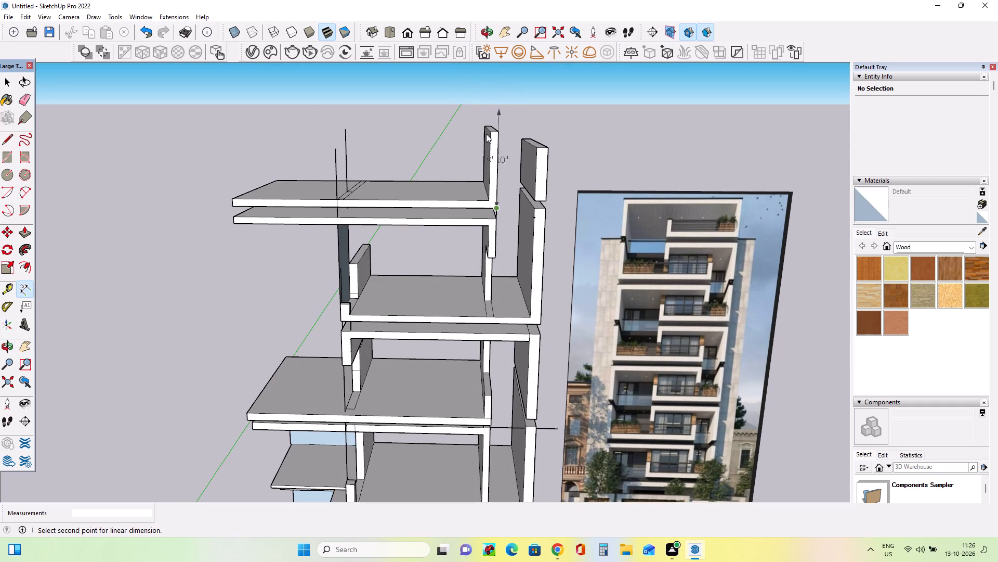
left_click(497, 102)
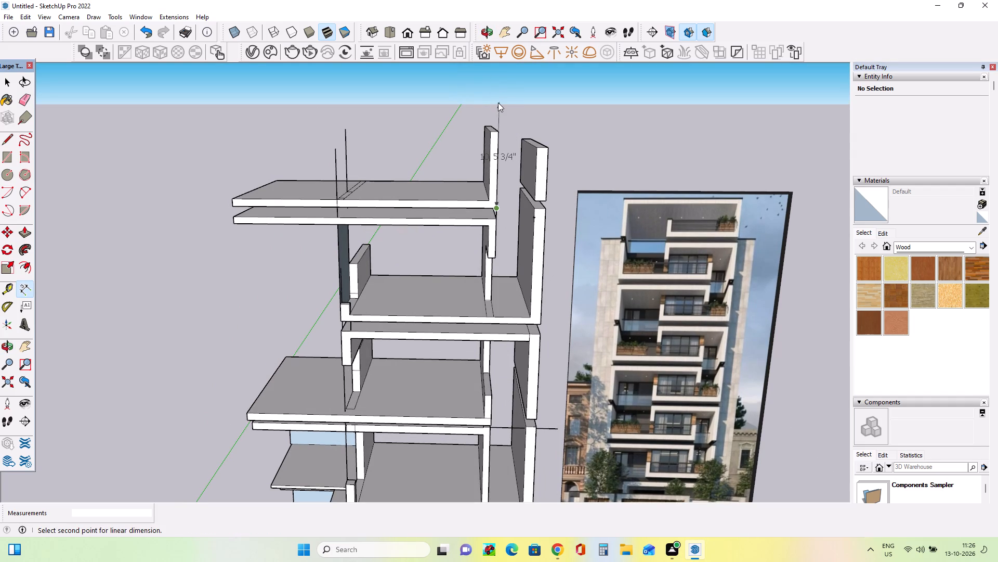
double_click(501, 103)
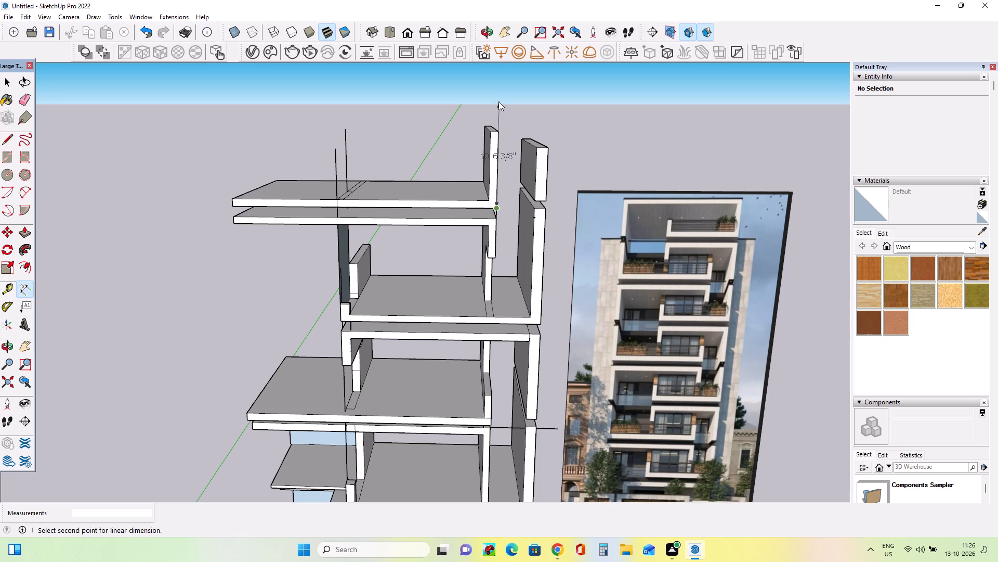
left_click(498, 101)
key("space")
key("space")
Place a guide about 10' 7 1/2" straight above the upper roof slab's lower front corner beneath the new side wall.
left_click(10, 287)
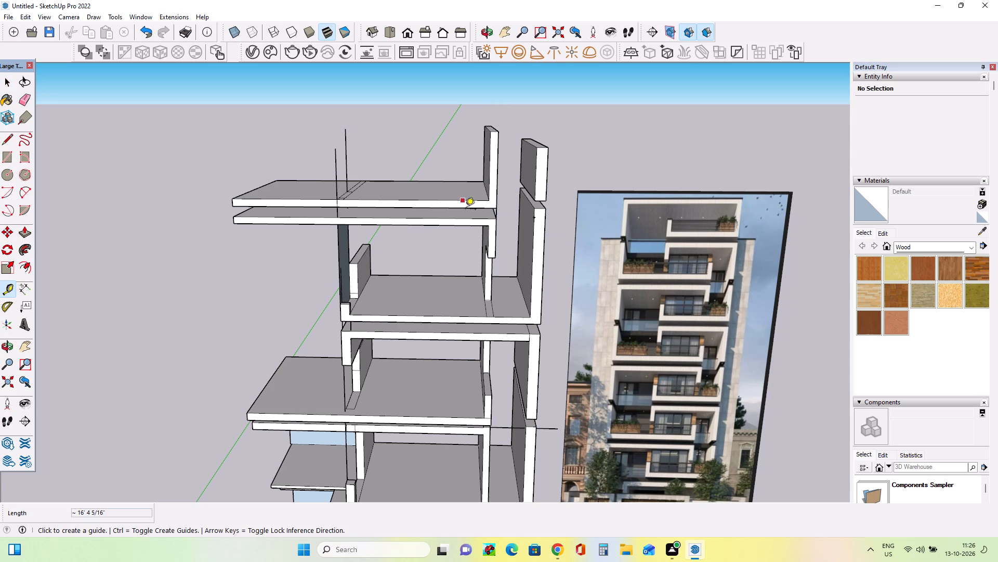
left_click(495, 207)
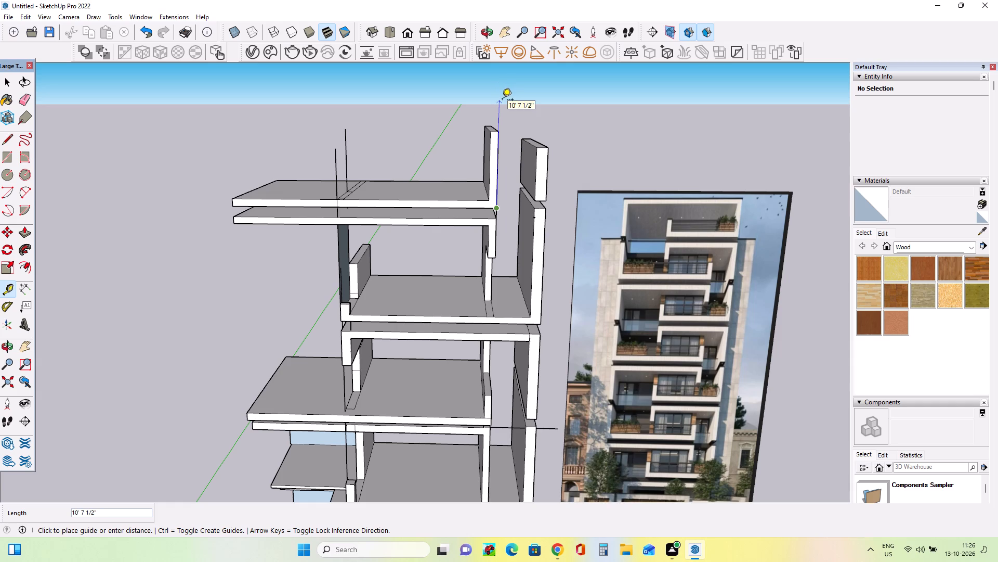
left_click(502, 100)
Raise the new side wall's top about 2' 10" to the guide and the outer wall's top about 4' 4 5/8" to match it.
middle_click_drag(505, 187, 558, 276)
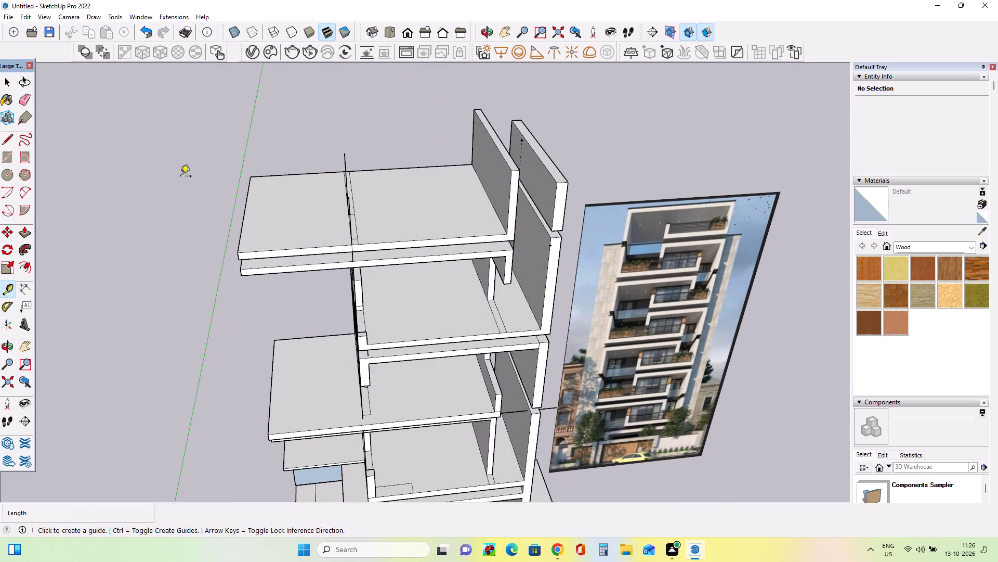
left_click(23, 235)
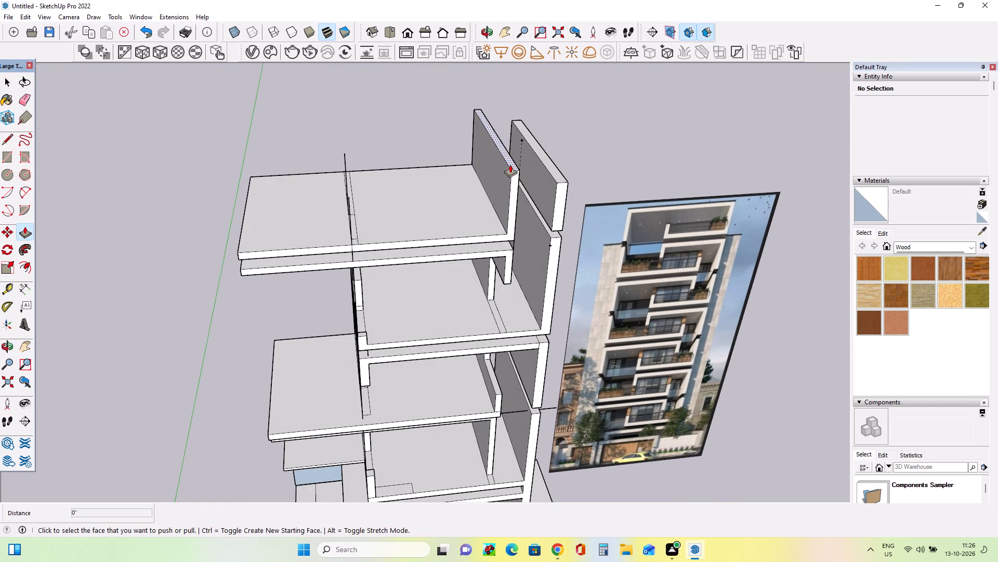
left_click(510, 164)
left_click(520, 137)
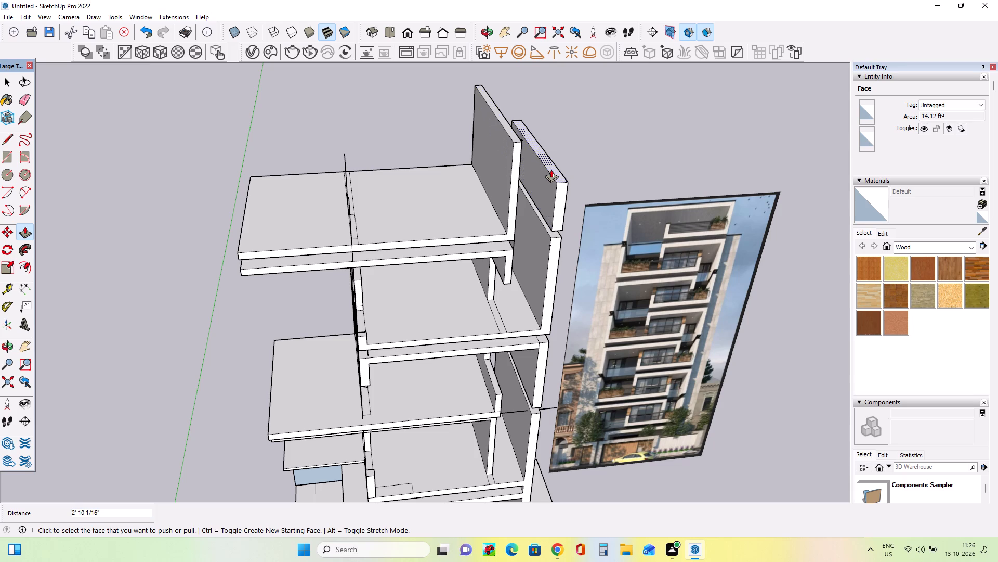
left_click(551, 169)
left_click(513, 136)
Draw a rectangular strip about 17' 11 11/16" by 10 1/2" along the top of the new side wall's inner face.
middle_click_drag(537, 198, 551, 172)
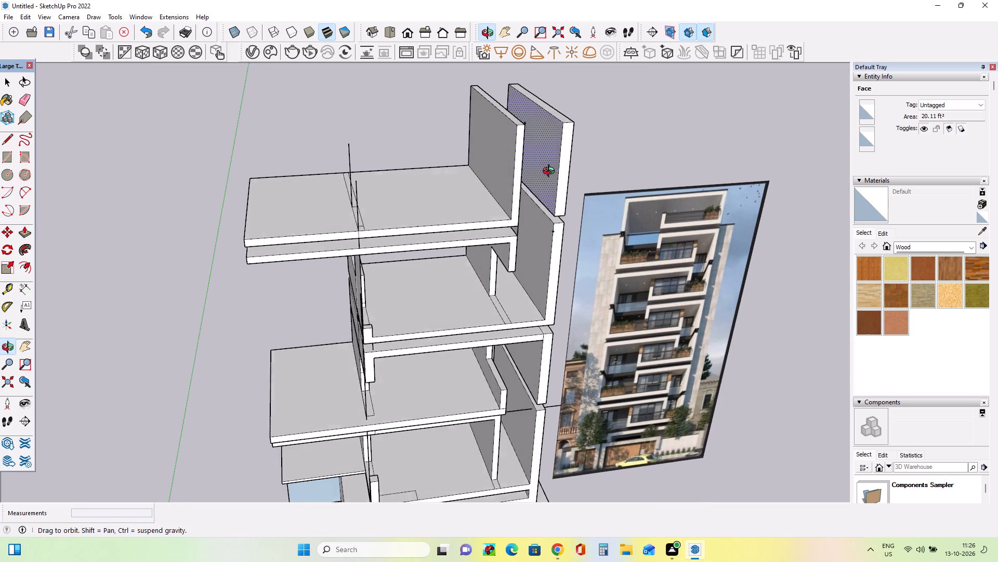
middle_click_drag(551, 172, 551, 170)
scroll(551, 170, "down", 2)
middle_click_drag(558, 182, 571, 167)
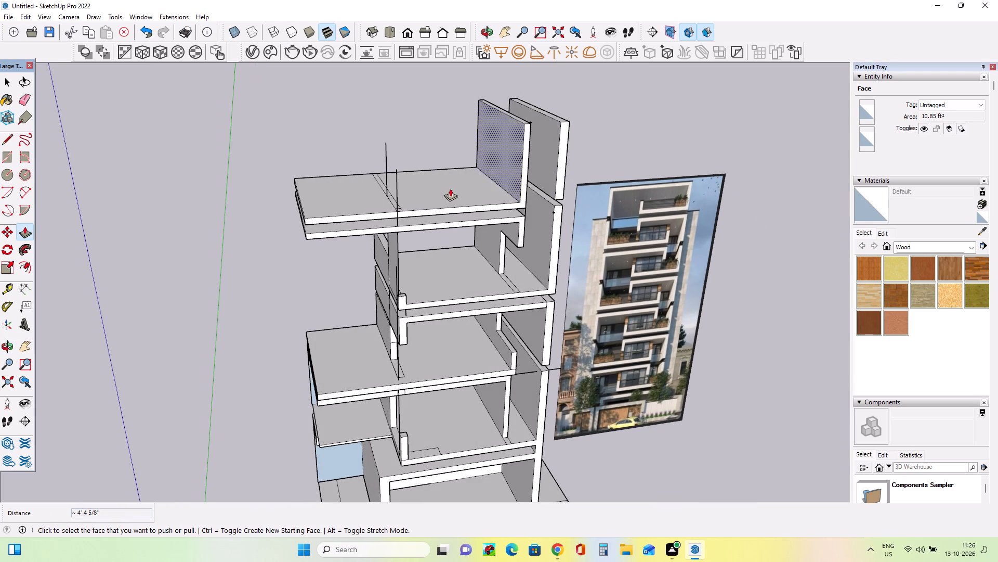
middle_click_drag(485, 164, 496, 178)
middle_click_drag(470, 192, 480, 177)
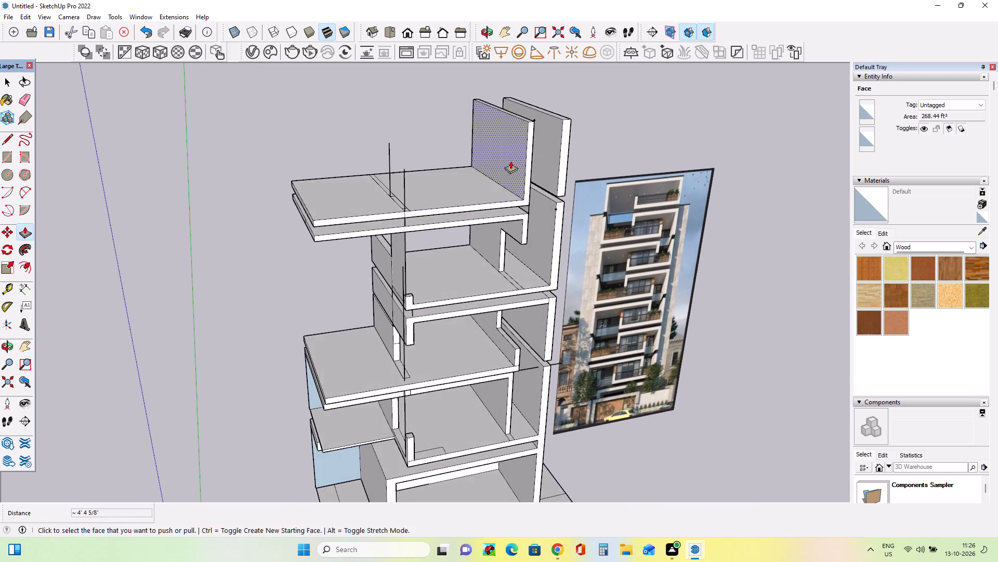
middle_click_drag(514, 160, 541, 185)
scroll(541, 184, "down", 1)
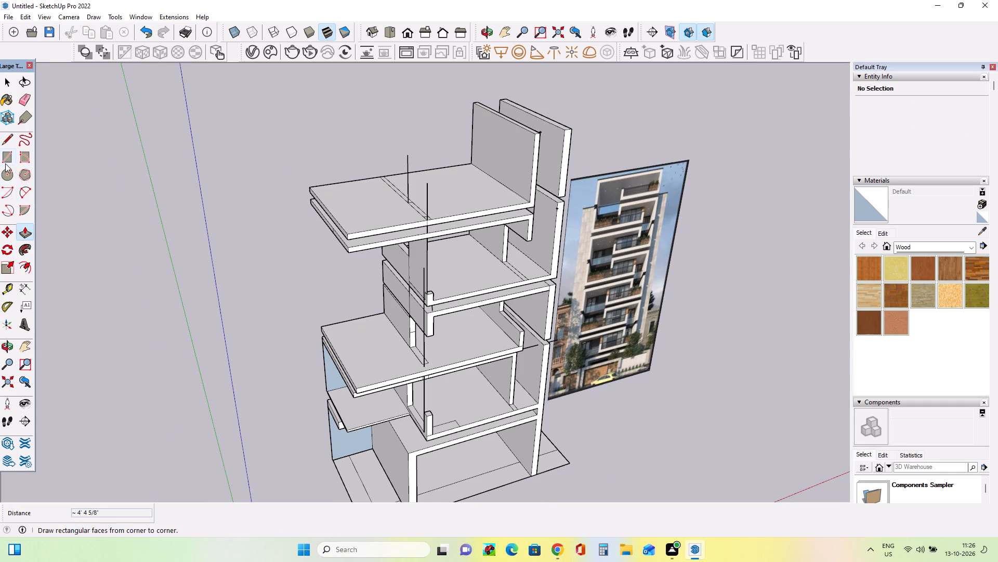
left_click(5, 161)
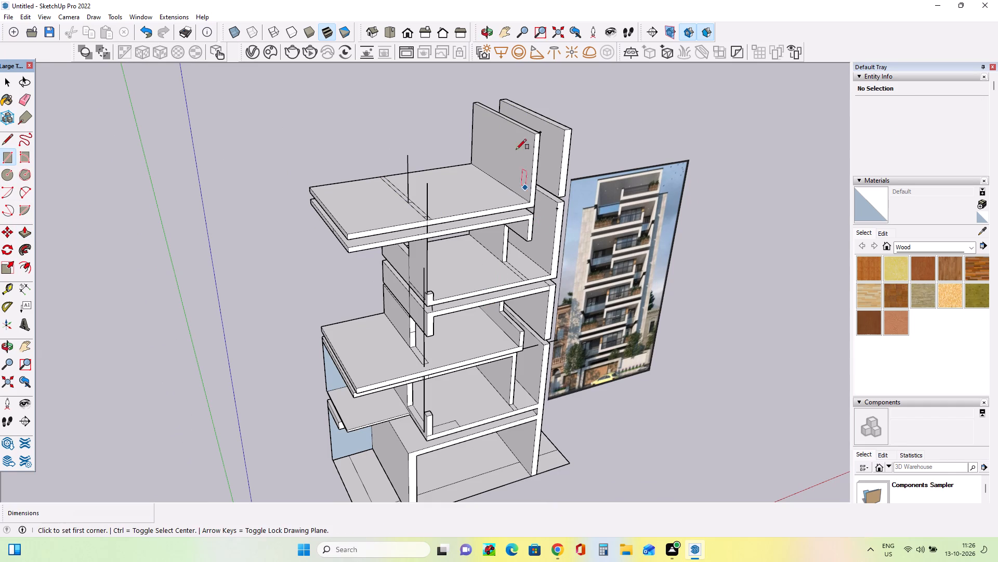
middle_click_drag(569, 198, 468, 181)
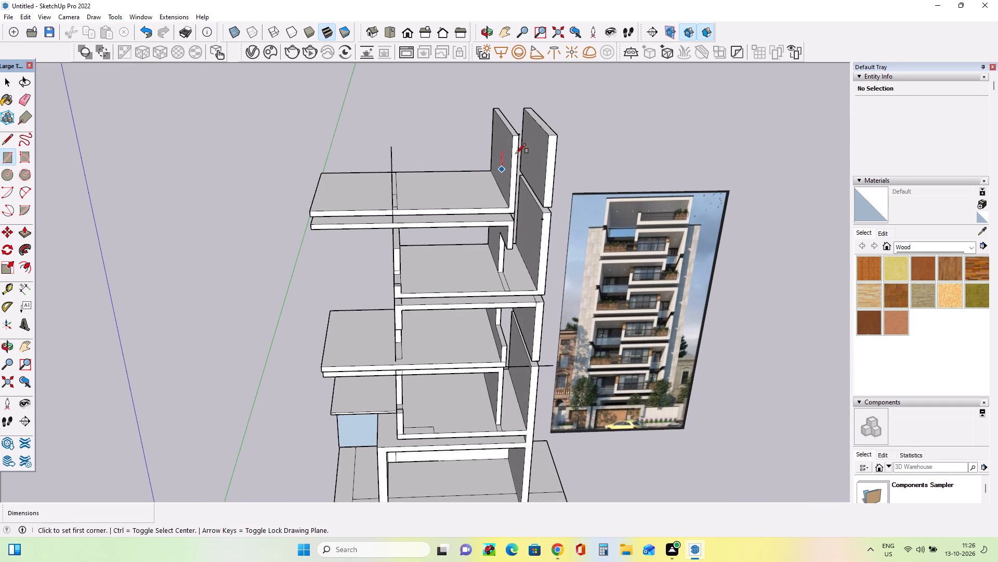
middle_click_drag(508, 139, 567, 150)
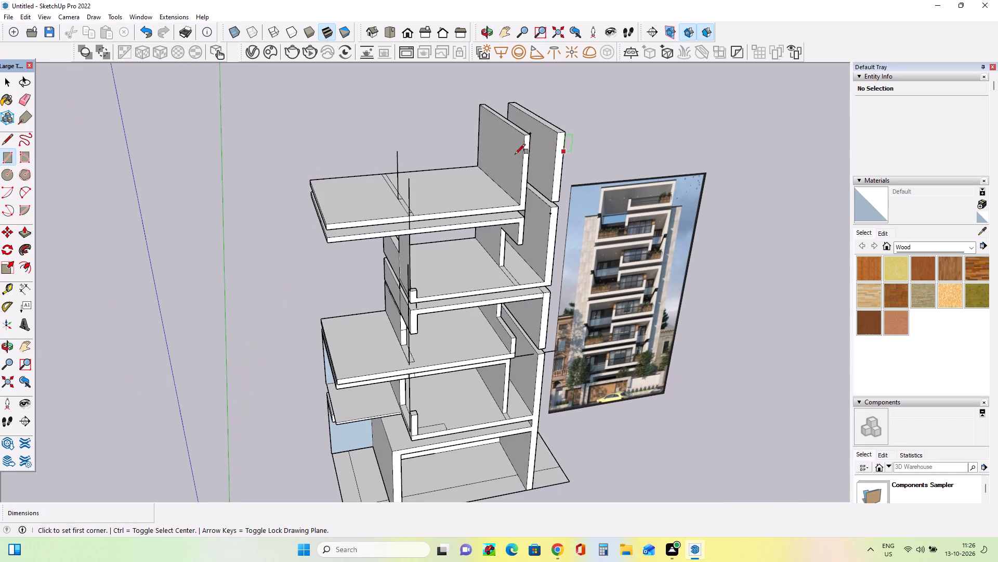
left_click(527, 136)
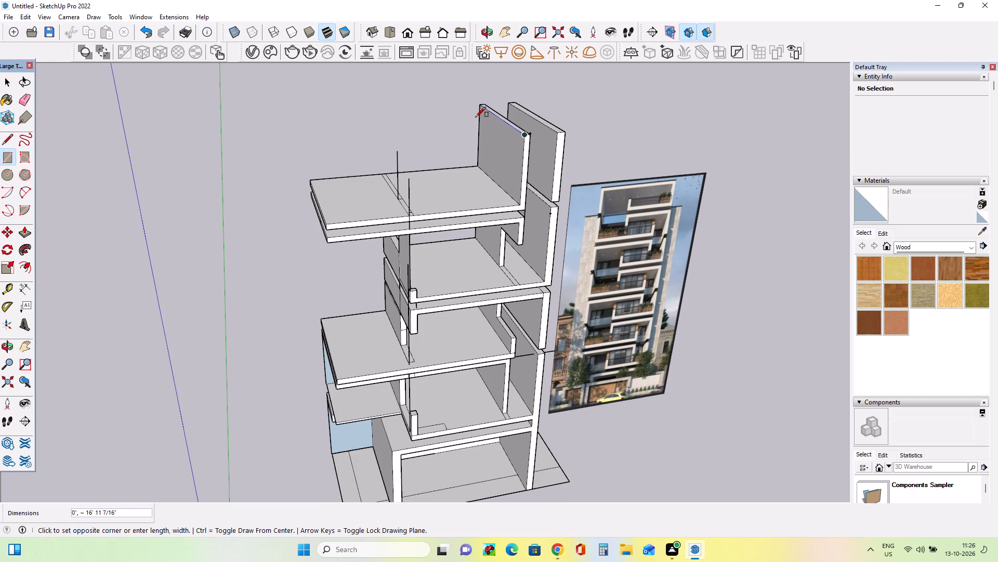
scroll(475, 119, "up", 6)
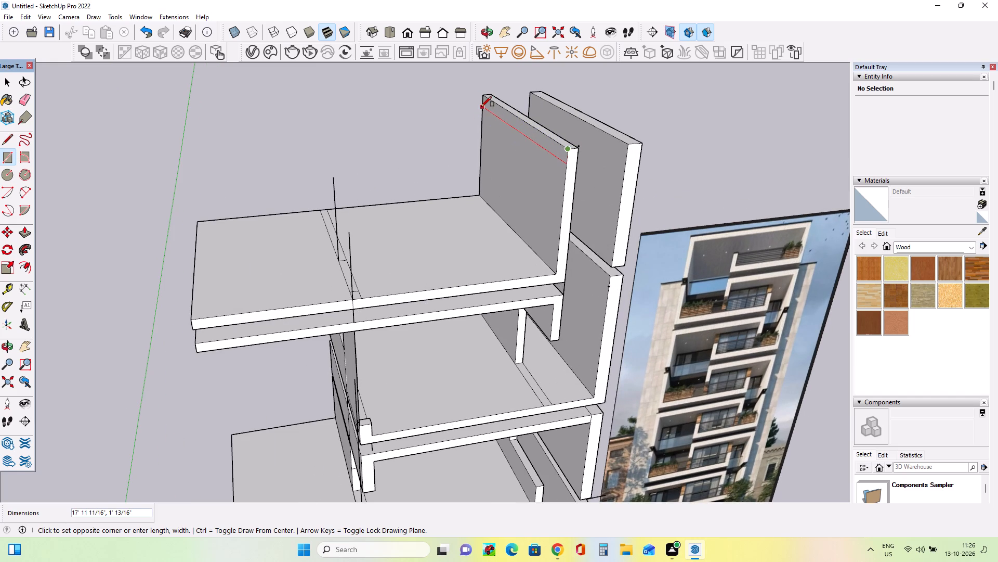
left_click(483, 105)
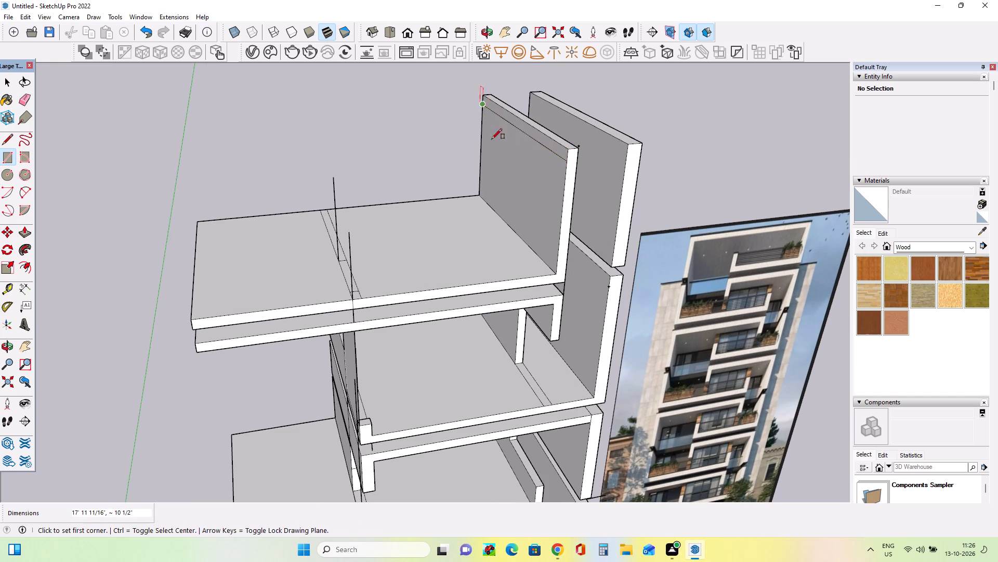
Pull the strip at the top of the new side wall outward about 15' 8 3/8" to form the top roof slab.
middle_click_drag(523, 201, 543, 221)
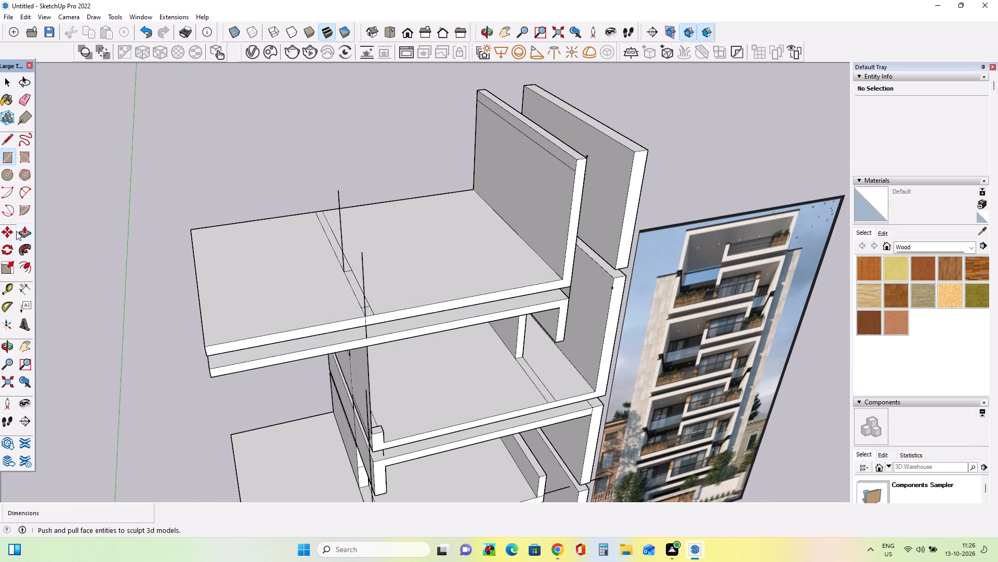
left_click(16, 231)
left_click(562, 151)
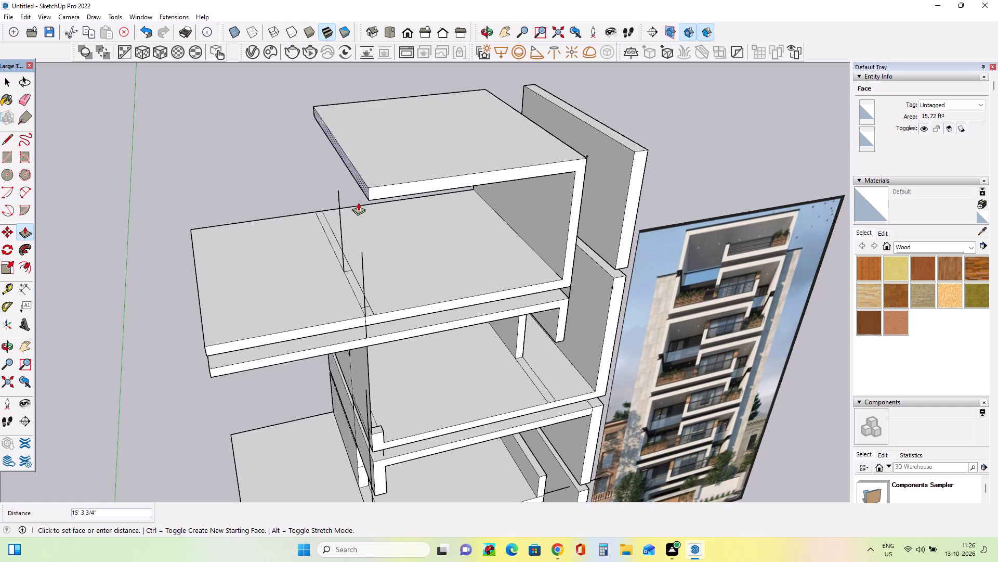
left_click(354, 213)
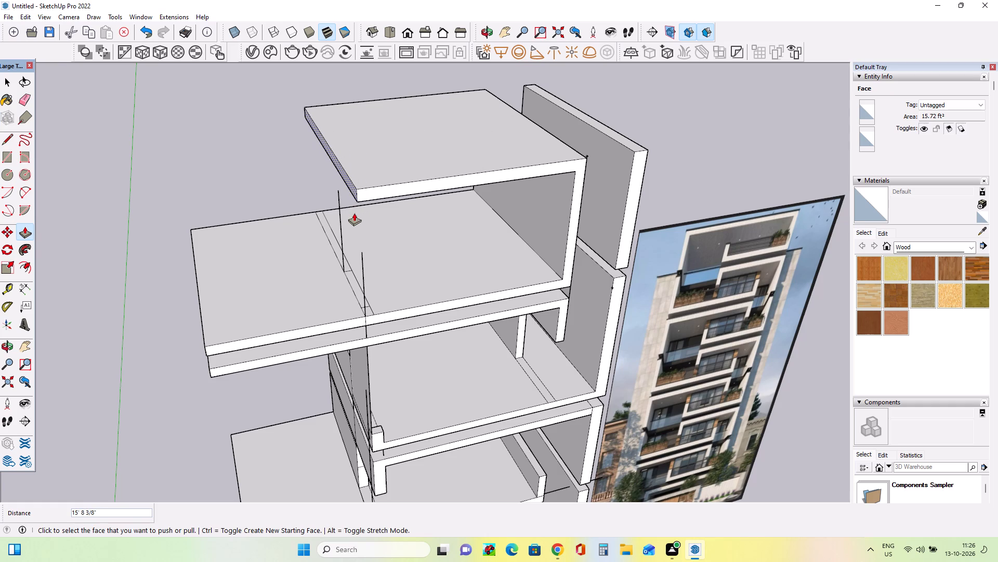
Raise the rear part of the narrow strip across the upper slab about 8' 9 13/16" to the roof's underside as the opposite side wall.
middle_click_drag(371, 280, 462, 268)
left_click(370, 264)
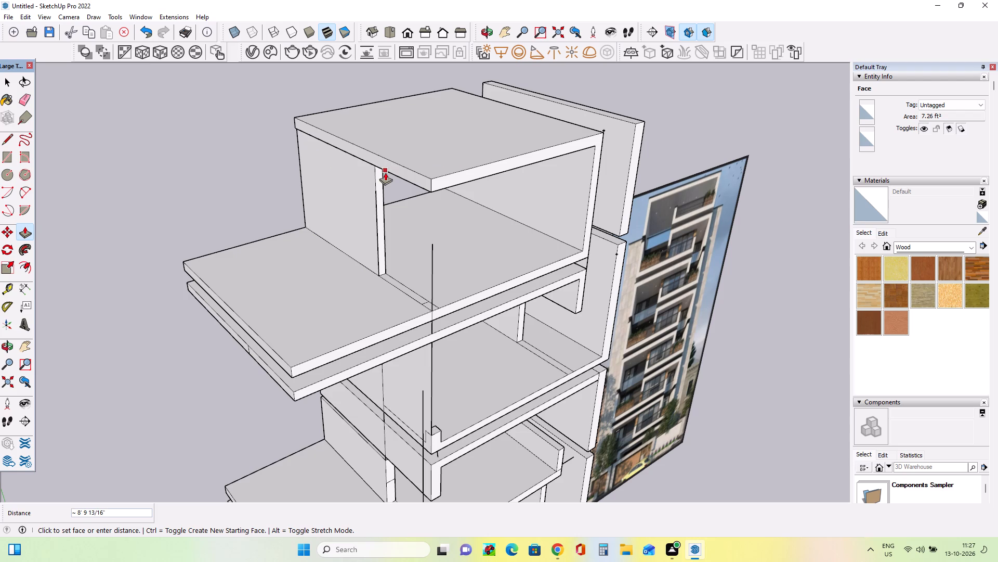
left_click(385, 172)
Draw a rectangle about 6' 6 7/8" by 9 1/8" on the roof's underside, from the short side wall to the roof's front corner.
middle_click_drag(428, 237, 445, 150)
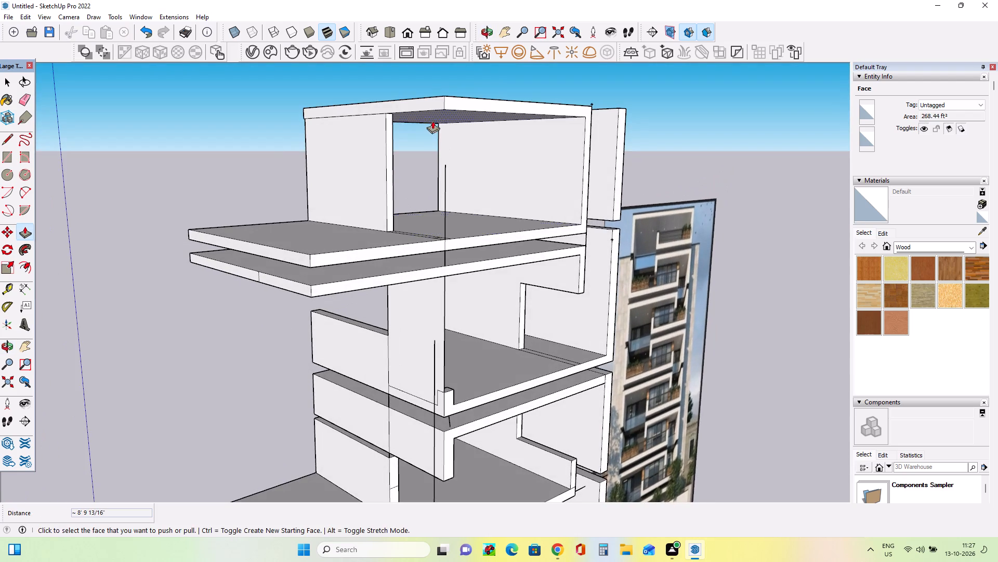
middle_click_drag(429, 90, 437, 40)
middle_click_drag(409, 98, 396, 117)
left_click(7, 158)
scroll(390, 122, "up", 6)
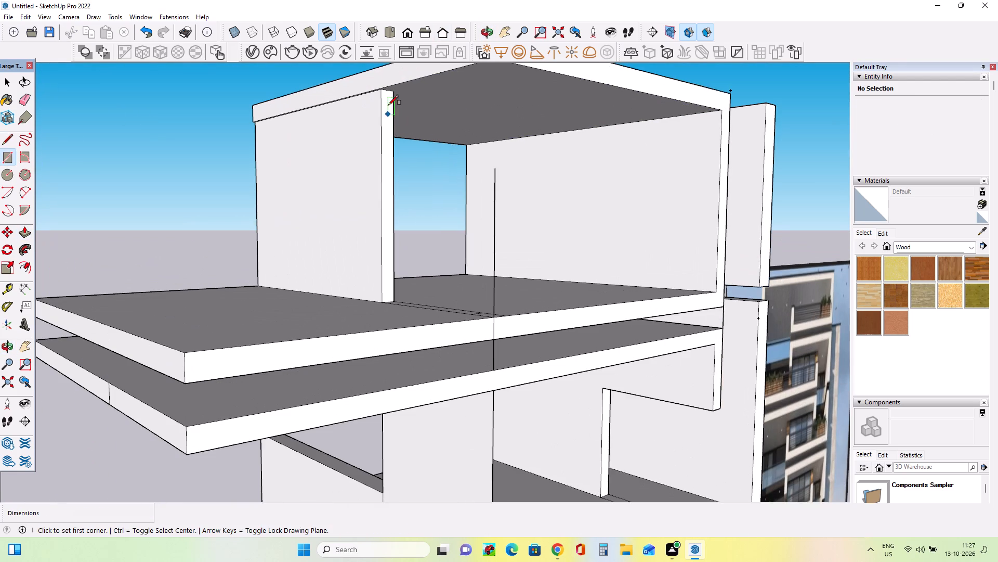
left_click(392, 93)
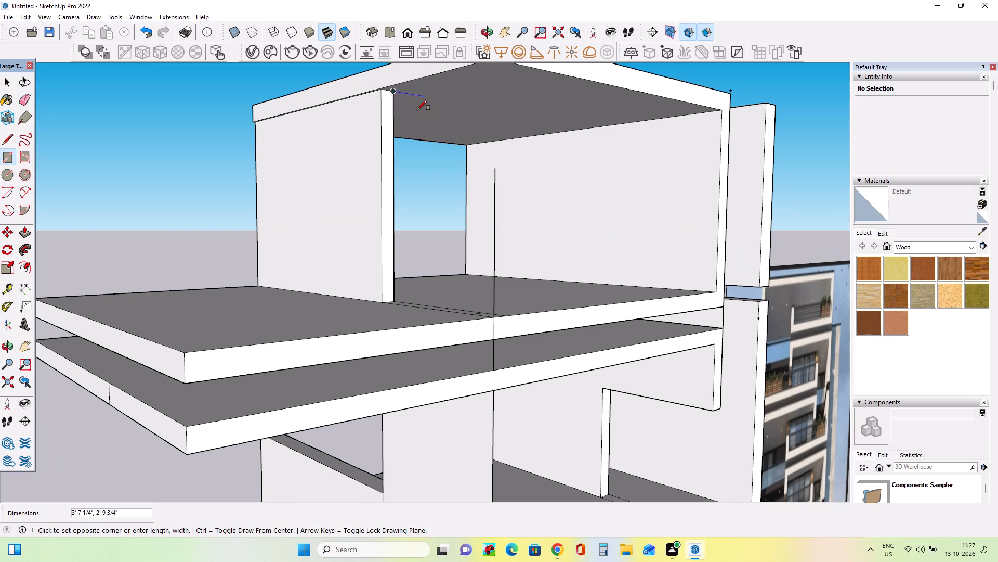
scroll(417, 110, "down", 3)
left_click(474, 77)
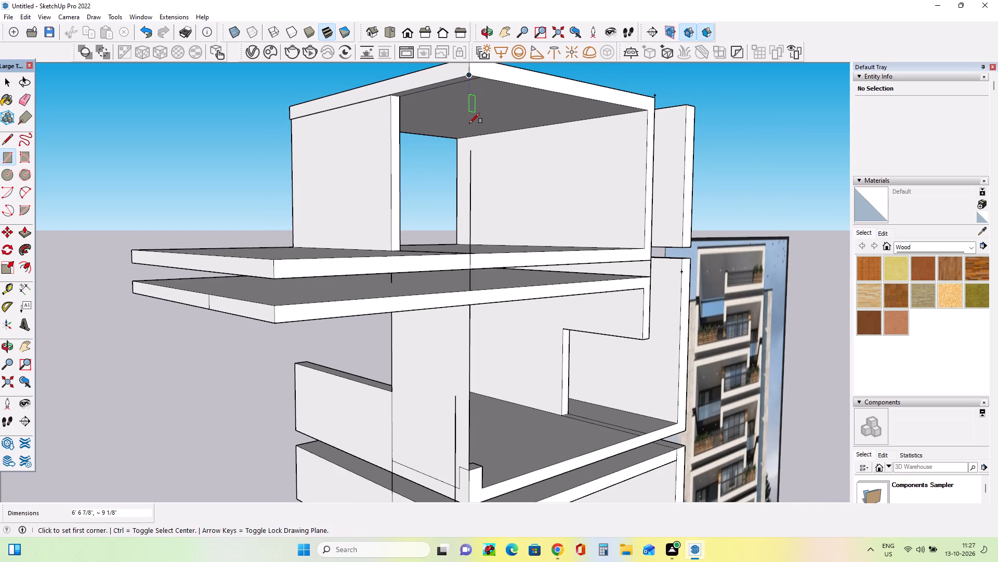
Pull the underside rectangle down about 2' 1 1/4" to form a drop beam along the roof's open side edge.
middle_click(469, 123)
left_click(22, 230)
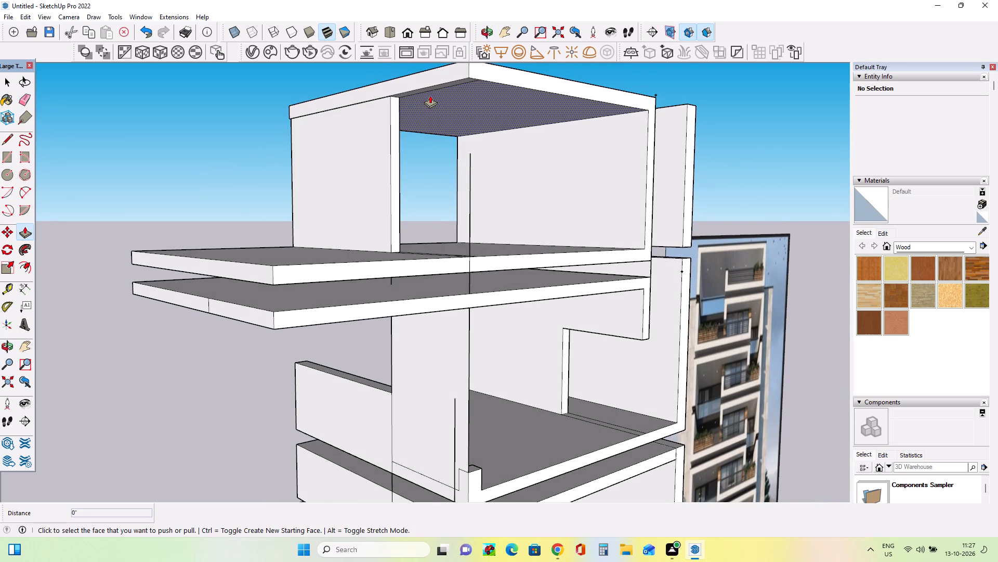
left_click(430, 91)
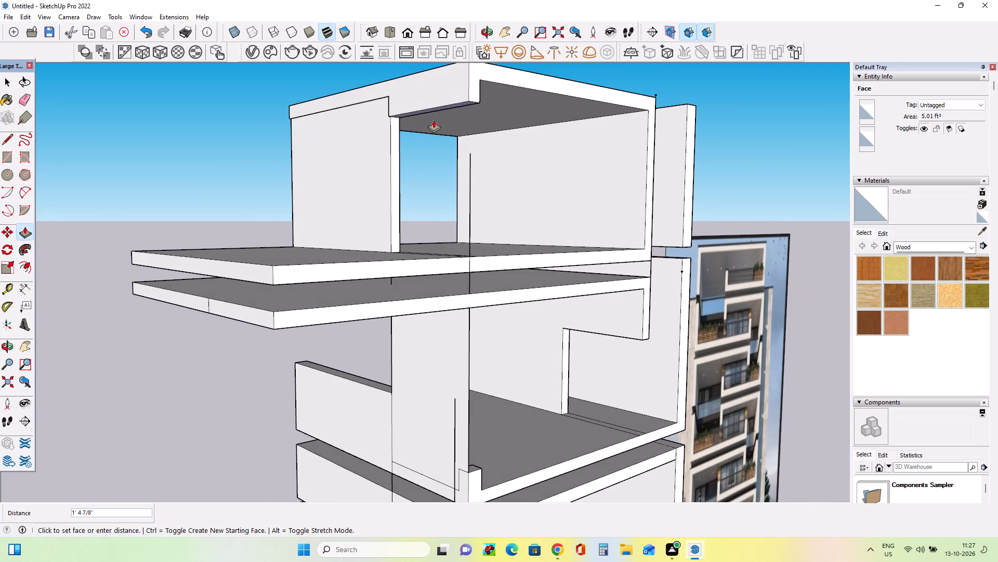
left_click(435, 130)
Raise the top of the short side wall on the lower projecting slab about 5 3/16" to close the gap beneath the beam above.
middle_click_drag(517, 205, 445, 197)
scroll(444, 205, "down", 4)
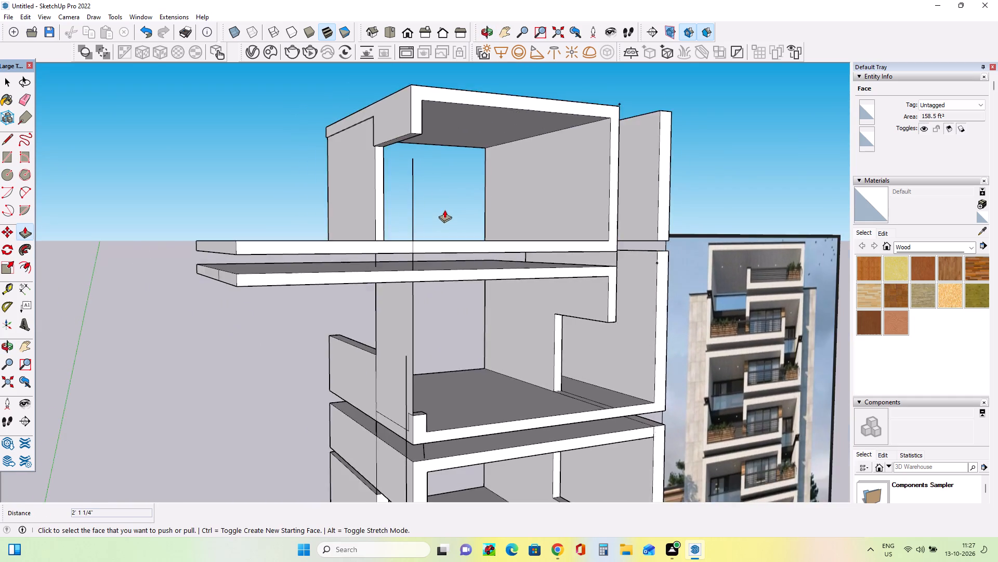
scroll(444, 212, "down", 3)
middle_click_drag(453, 252, 491, 235)
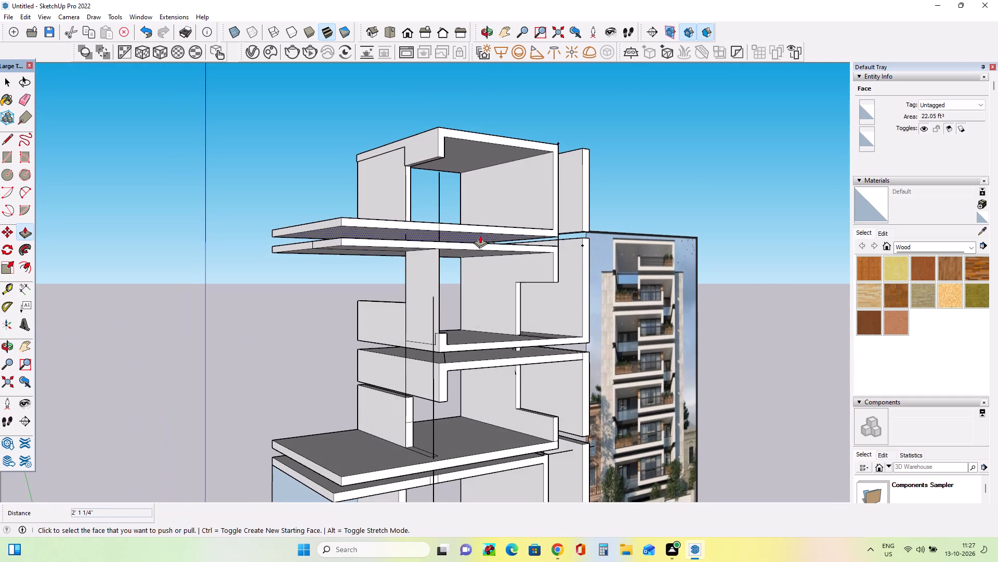
scroll(391, 389, "up", 2)
scroll(391, 389, "down", 1)
scroll(391, 389, "up", 10)
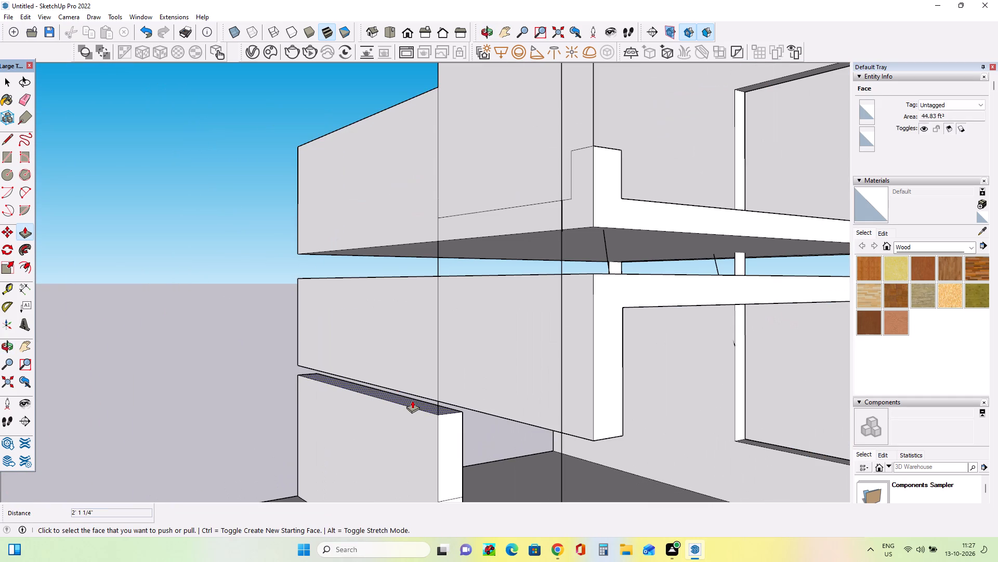
left_click(412, 400)
left_click(418, 386)
Pull the top floor's short side wall outward about 1 1/2" to sit flush with the roof slab's edge.
scroll(393, 382, "down", 4)
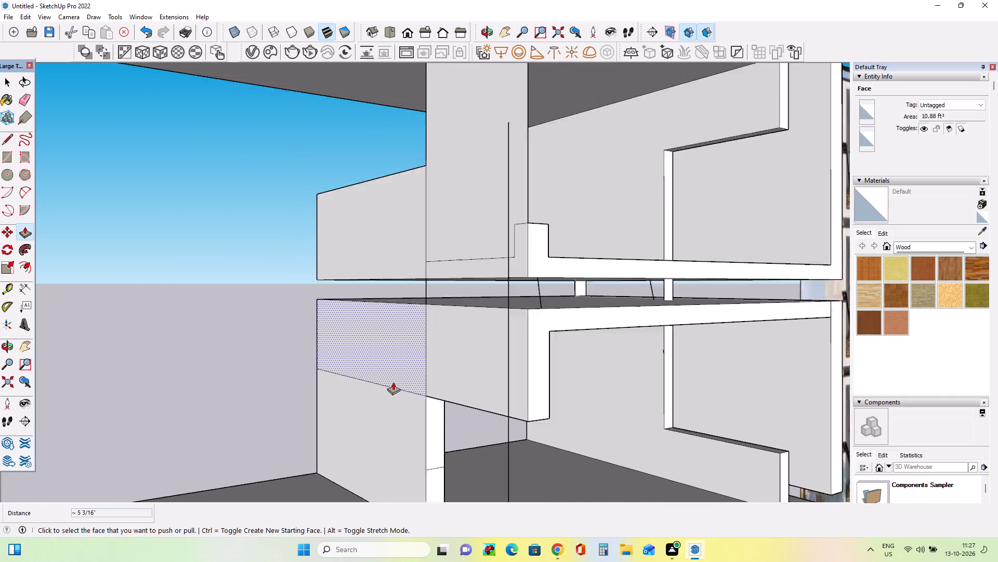
scroll(393, 382, "down", 8)
middle_click_drag(493, 435, 434, 437)
scroll(423, 186, "up", 3)
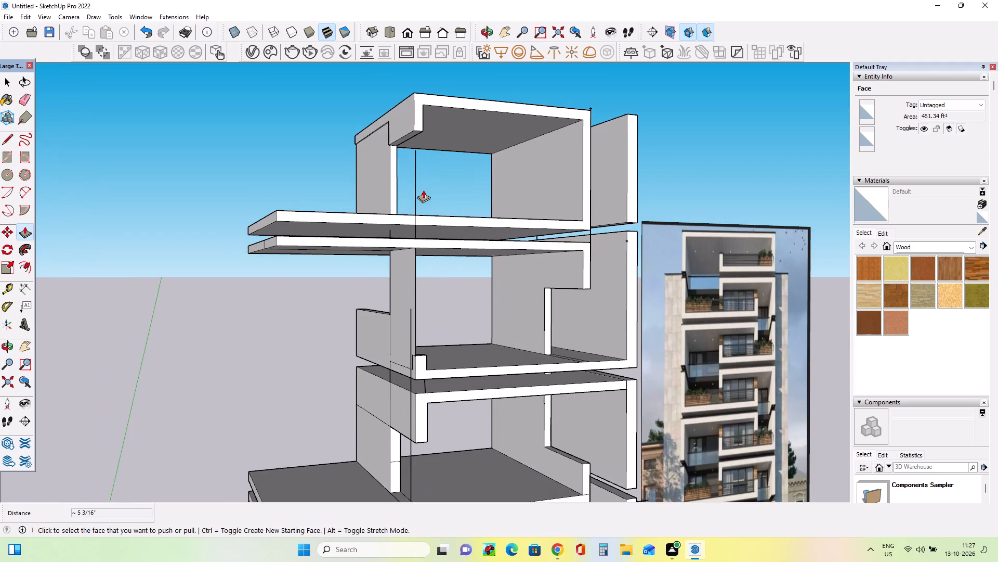
middle_click_drag(424, 195, 458, 258)
scroll(380, 158, "up", 4)
left_click(382, 131)
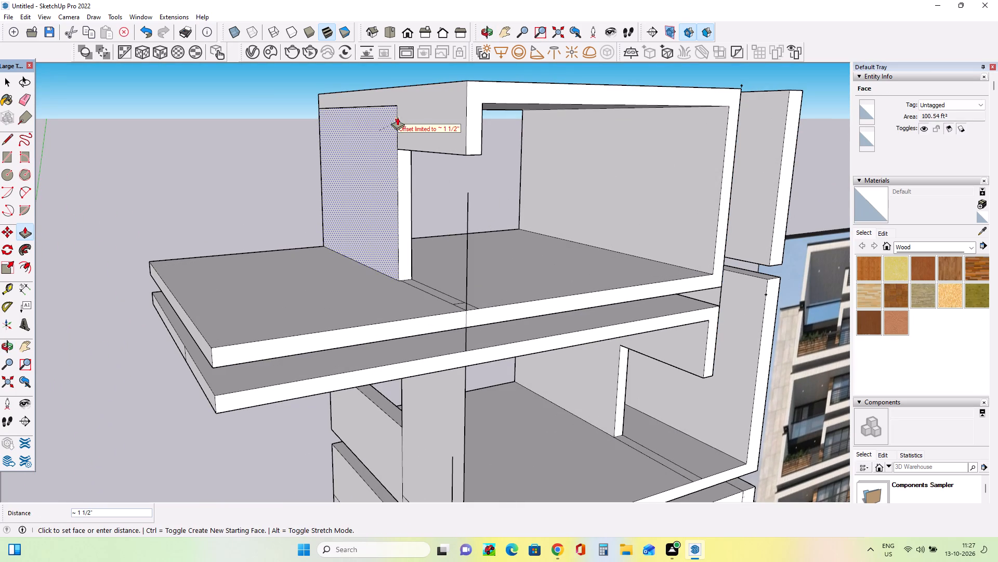
left_click(418, 112)
Examine the top-floor frame from several angles and compare it with the reference facade image.
middle_click_drag(396, 199, 389, 201)
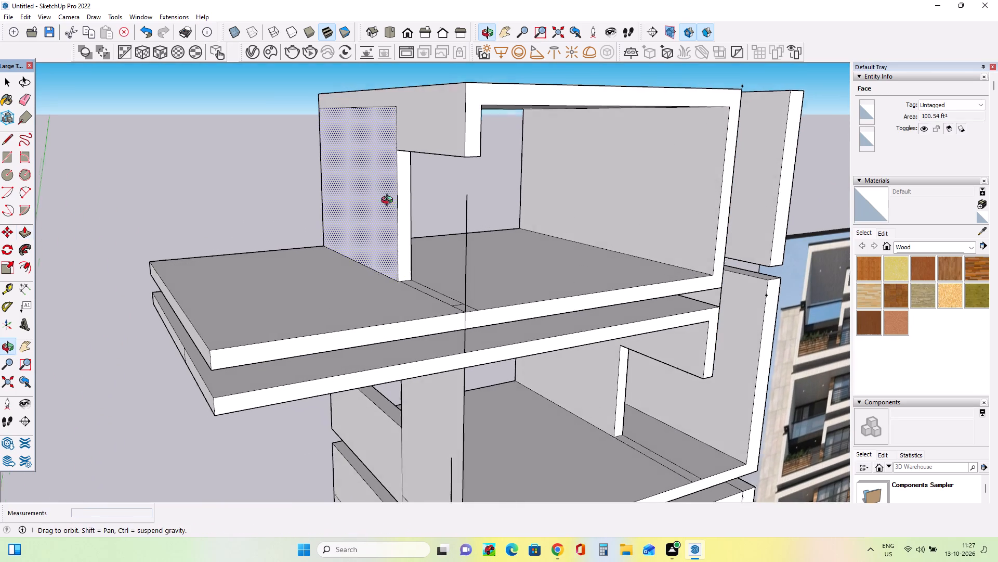
middle_click_drag(389, 201, 378, 208)
middle_click_drag(406, 270, 327, 285)
middle_click_drag(443, 222, 362, 212)
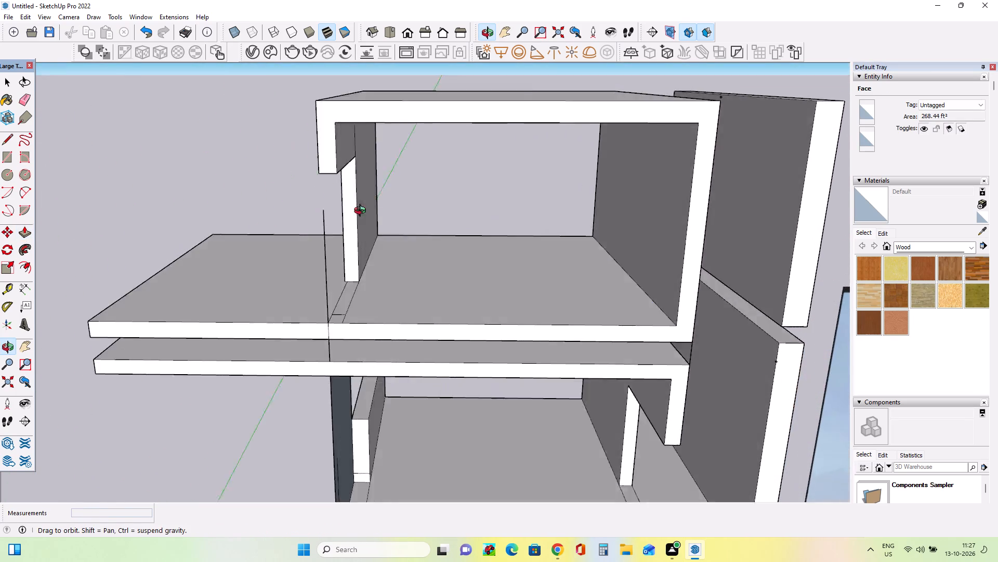
middle_click_drag(362, 212, 456, 217)
scroll(402, 263, "down", 4)
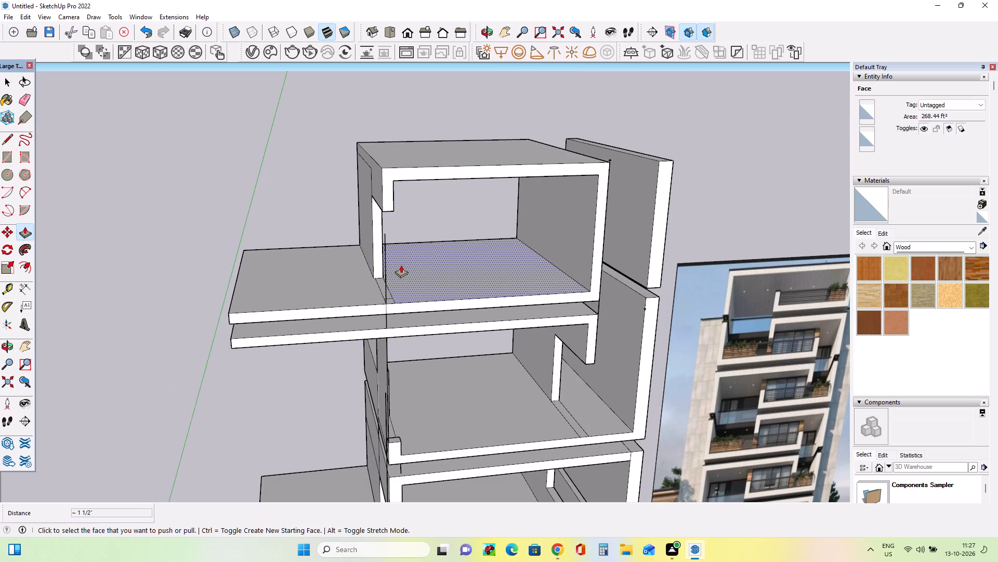
middle_click_drag(399, 270, 394, 262)
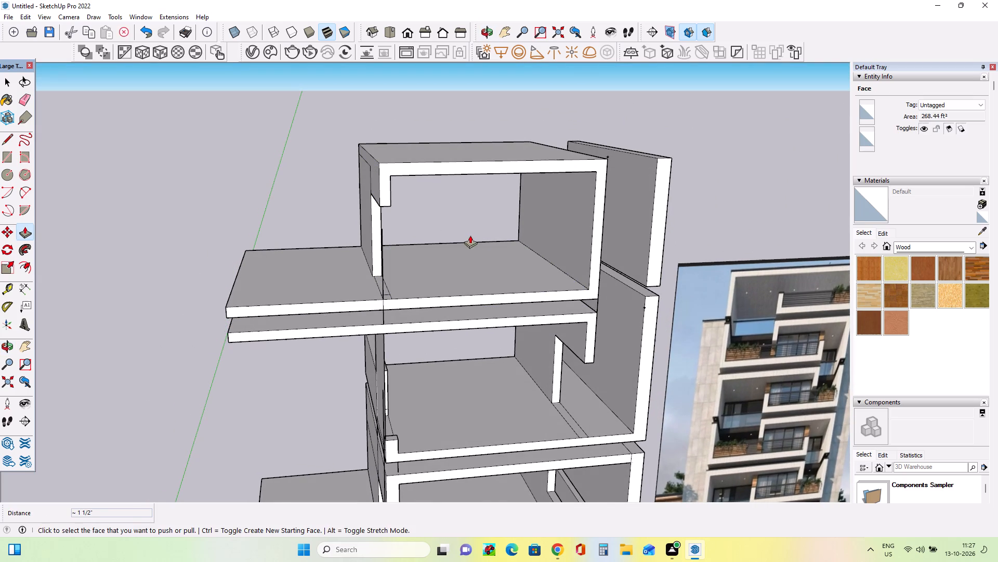
scroll(471, 229, "down", 7)
scroll(656, 419, "up", 3)
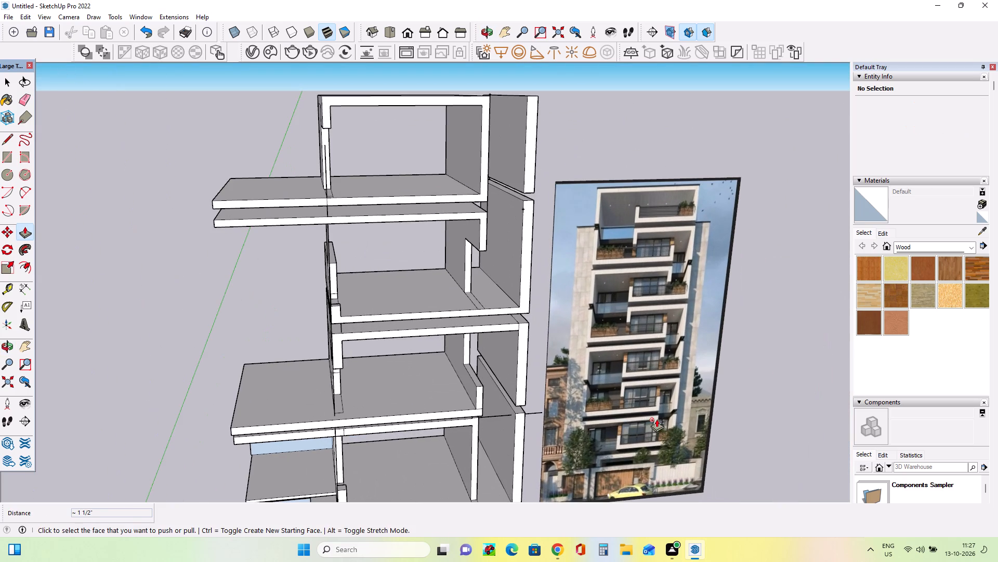
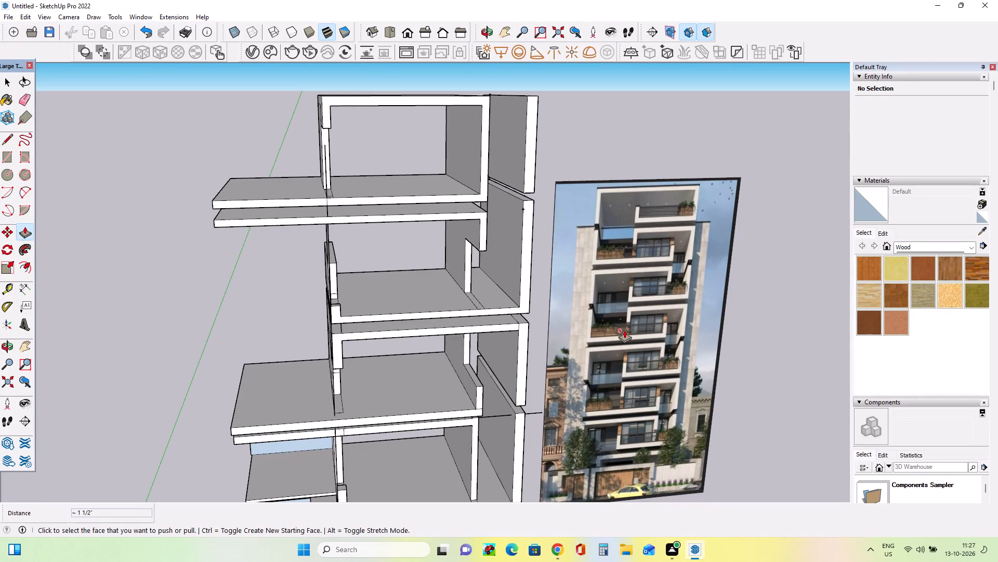
Draw a rectangle about 14' 11 1/4" by 1' 2 1/8" on the top floor slab along its front edge.
middle_click_drag(676, 330, 679, 338)
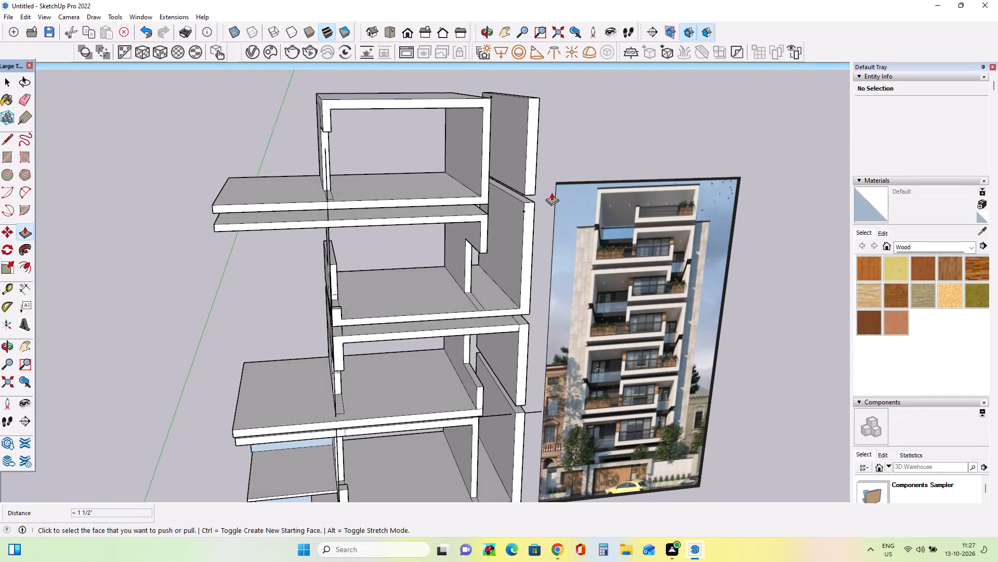
middle_click_drag(457, 195, 470, 237)
scroll(304, 199, "up", 4)
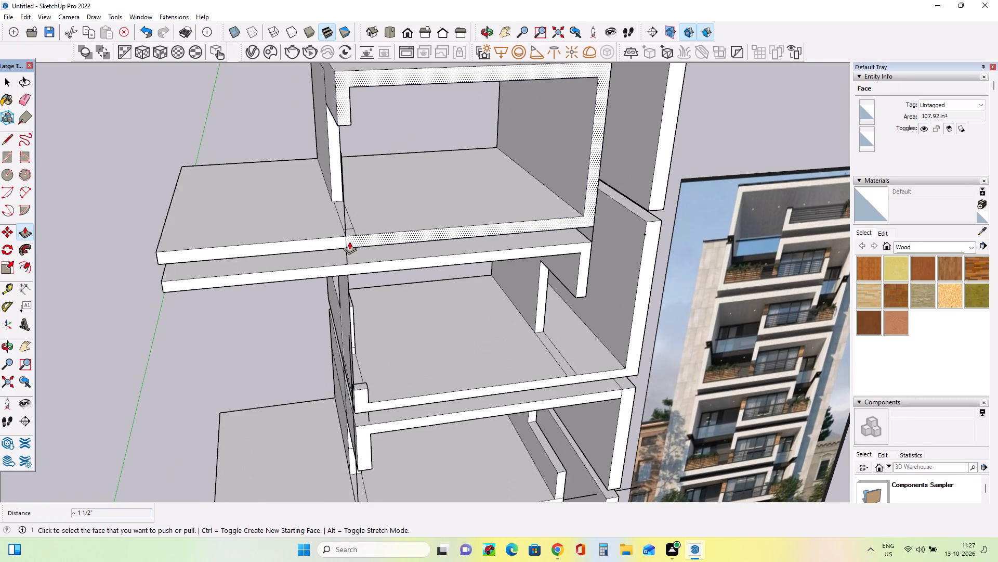
scroll(351, 228, "down", 6)
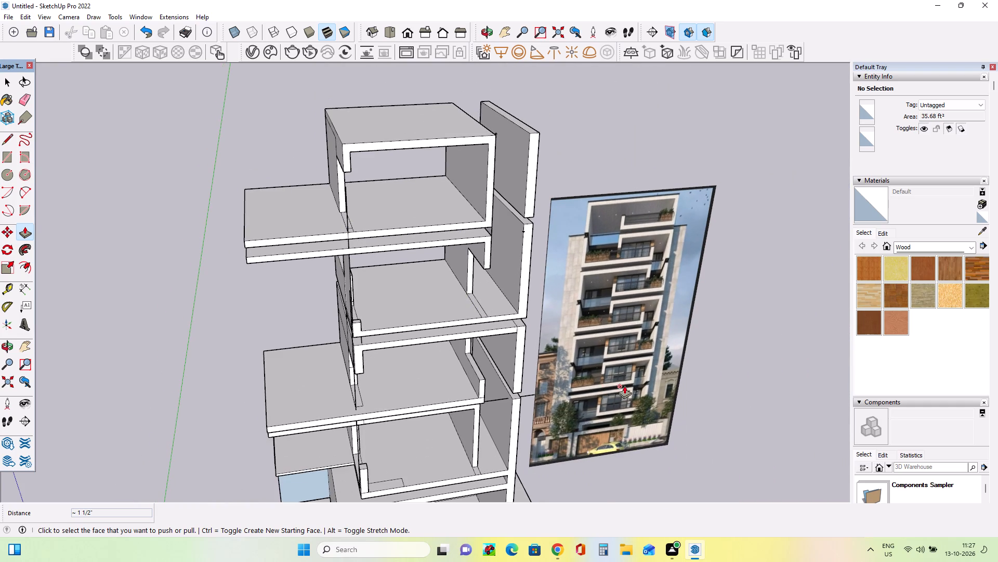
scroll(624, 386, "up", 9)
scroll(634, 386, "down", 7)
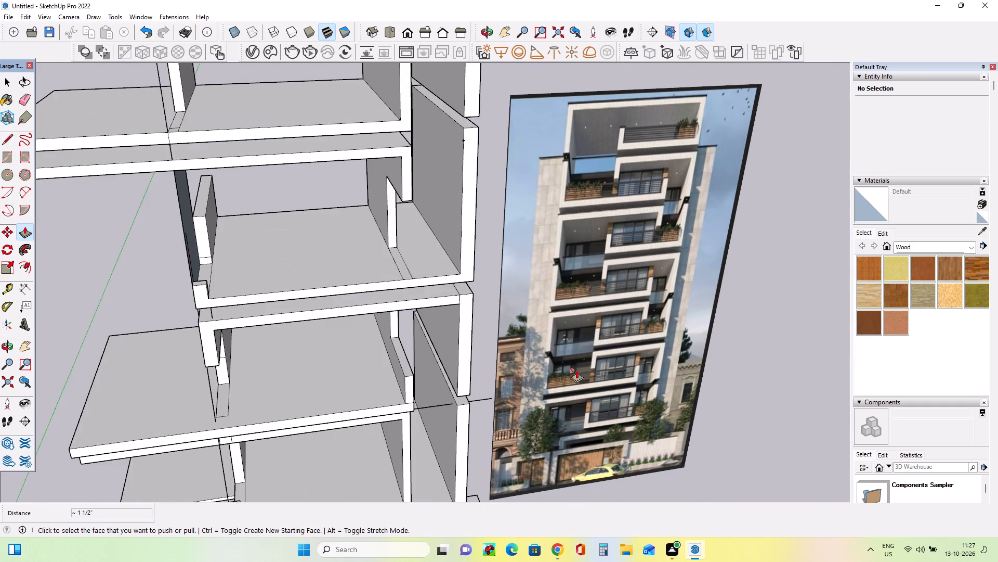
middle_click_drag(285, 136, 297, 174)
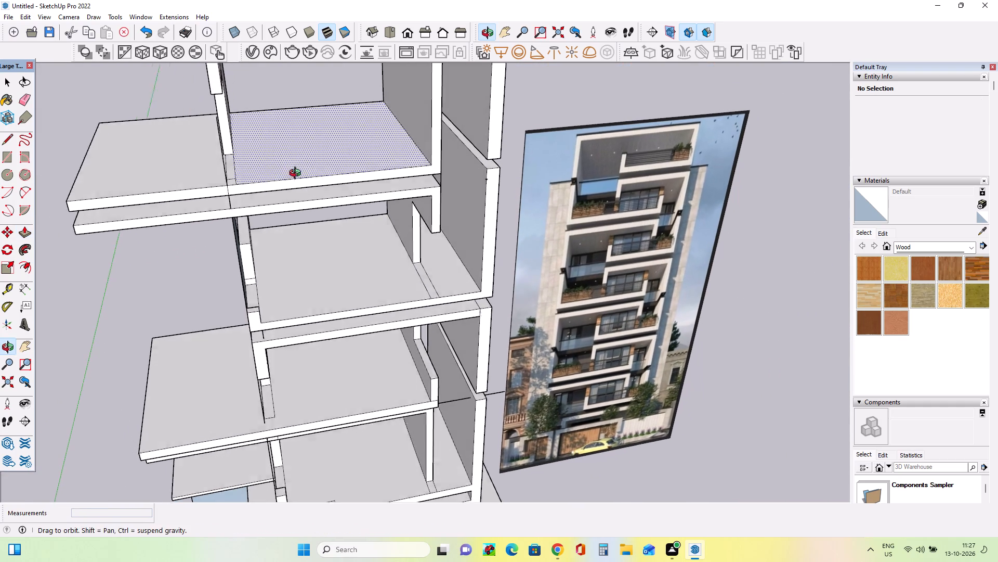
middle_click_drag(297, 174, 297, 175)
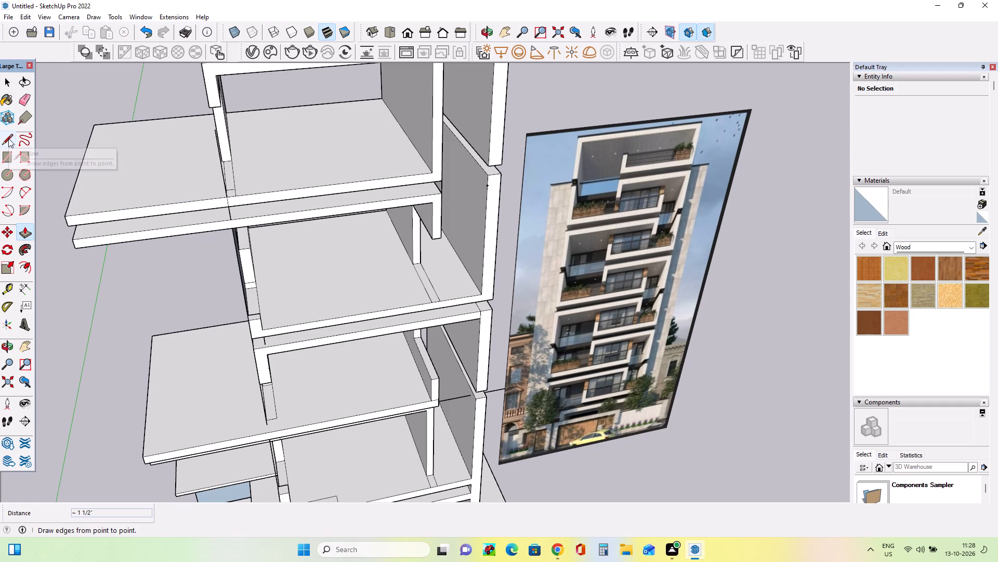
left_click(8, 160)
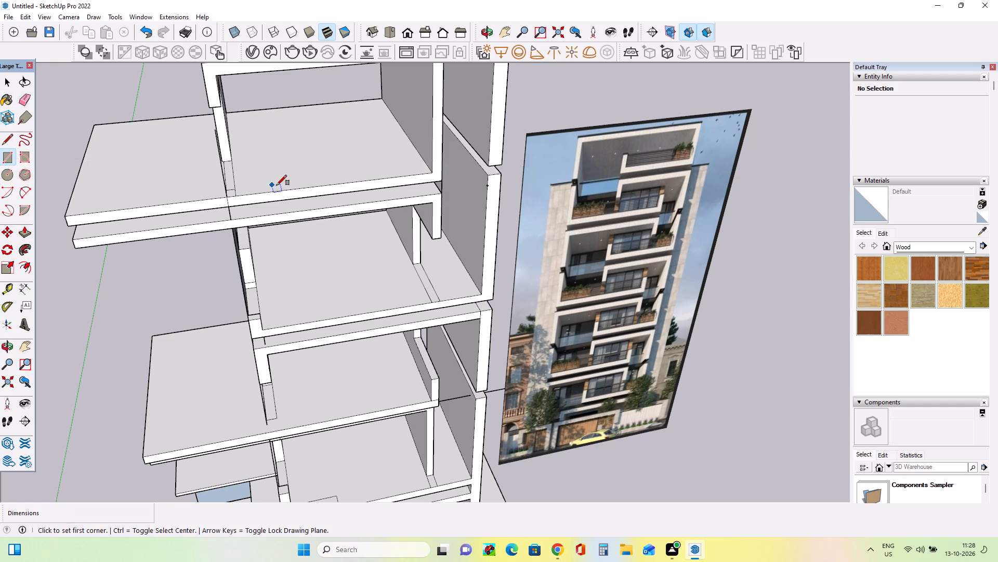
left_click(238, 188)
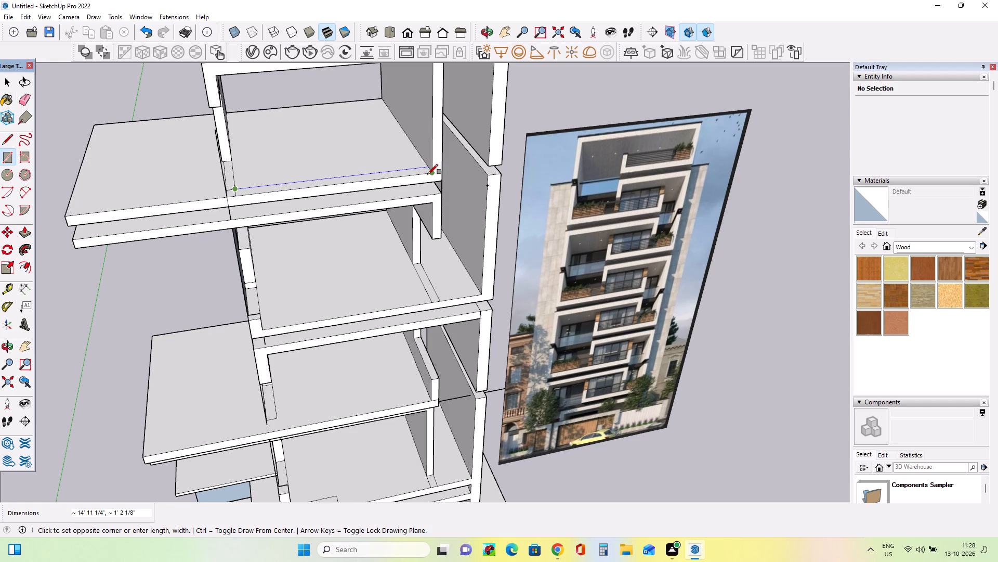
left_click(428, 174)
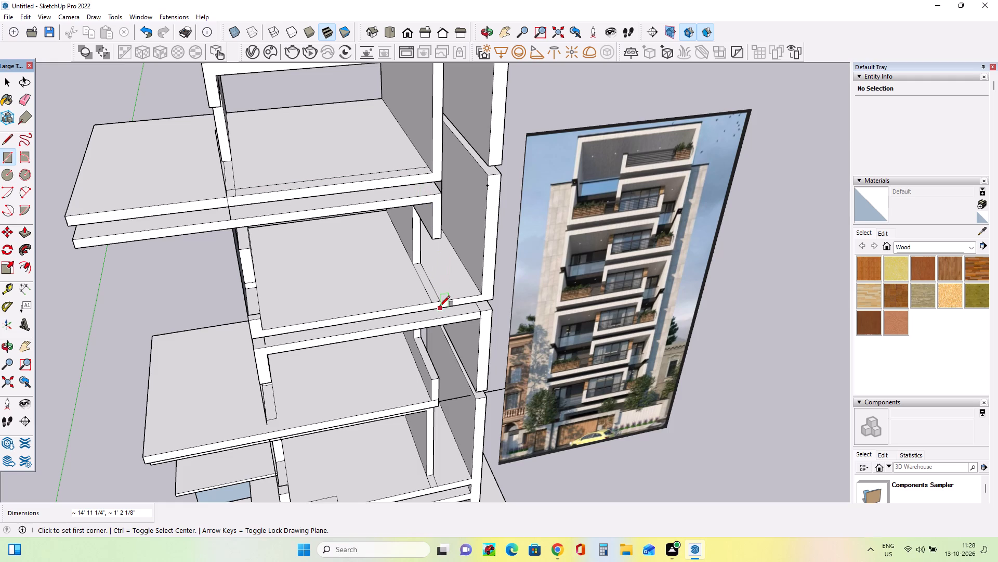
Draw a horizontal edge across the front end of the top floor's side wall, a short height above the floor slab.
middle_click_drag(438, 297, 413, 206)
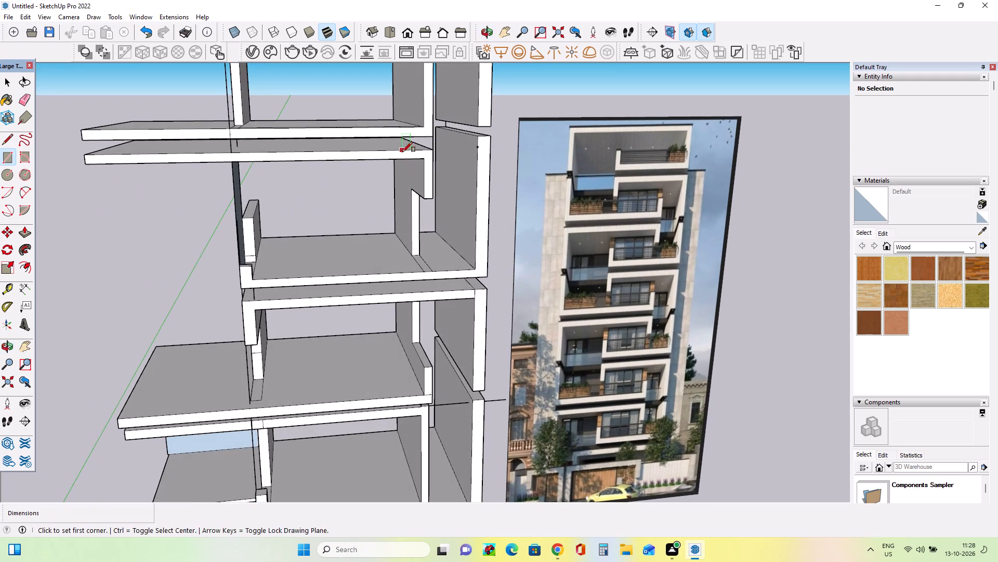
middle_click_drag(402, 152, 402, 180)
scroll(426, 397, "down", 3)
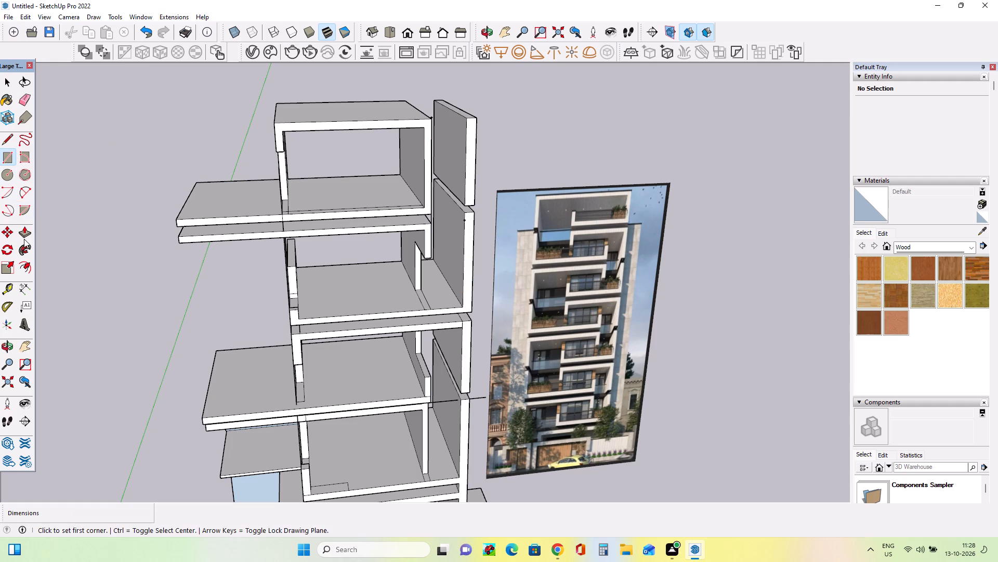
left_click(4, 140)
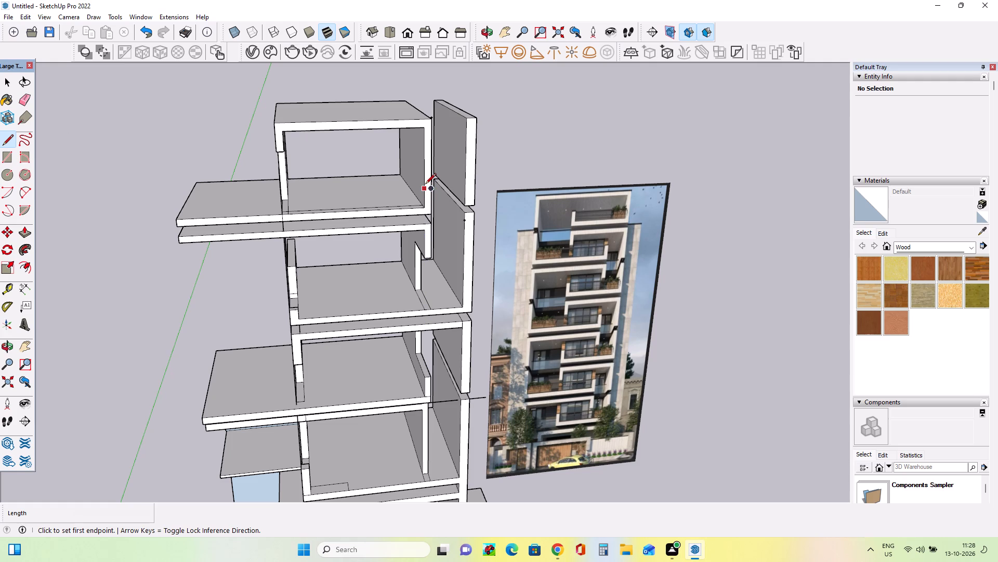
left_click(425, 185)
scroll(430, 185, "up", 6)
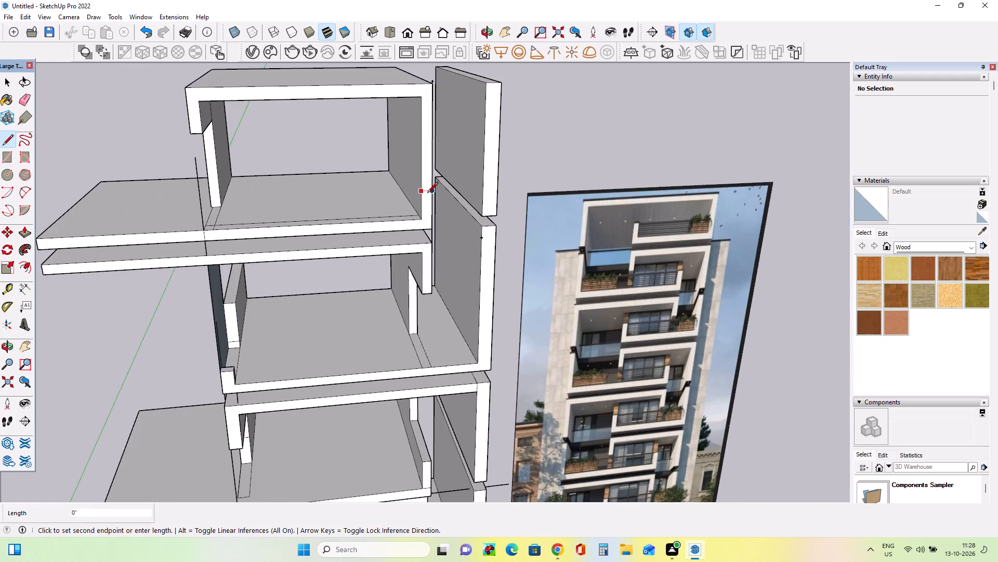
scroll(427, 194, "up", 2)
left_click(432, 188)
scroll(452, 235, "down", 8)
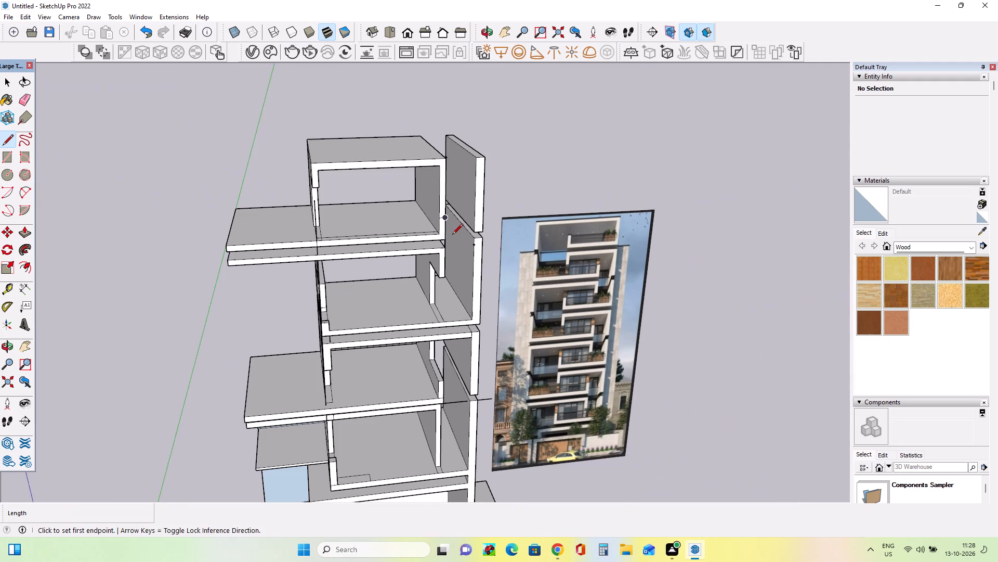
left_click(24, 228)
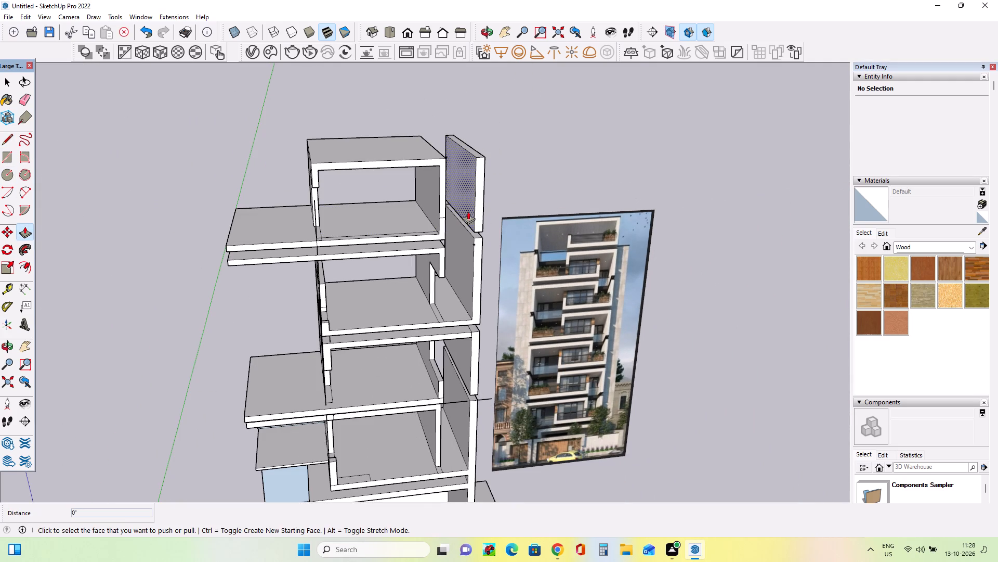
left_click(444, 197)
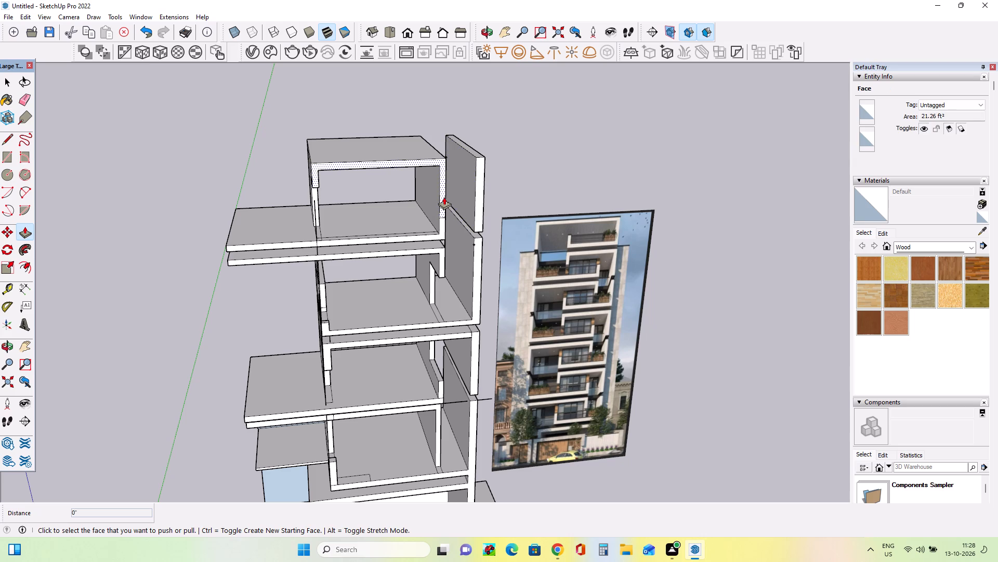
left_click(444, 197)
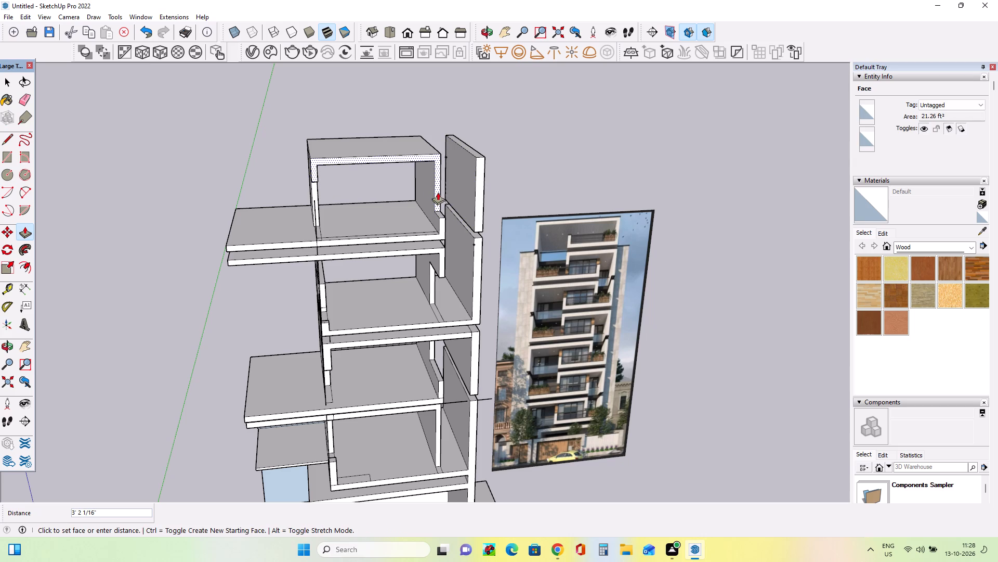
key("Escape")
Draw an edge about 9 7/16" long across the same wall's front end, level with the roof slab's underside.
middle_click_drag(436, 219, 463, 200)
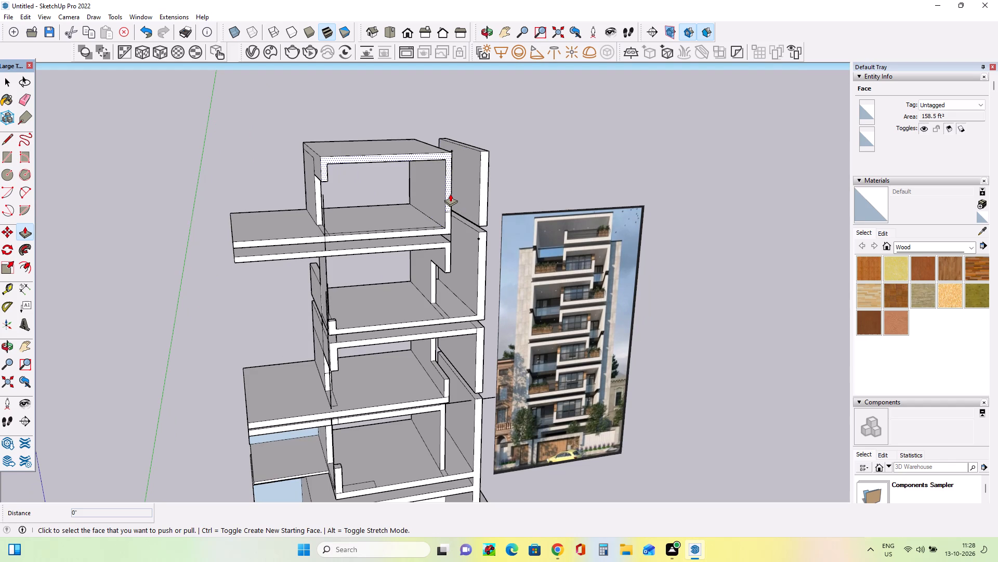
left_click(5, 142)
left_click(443, 161)
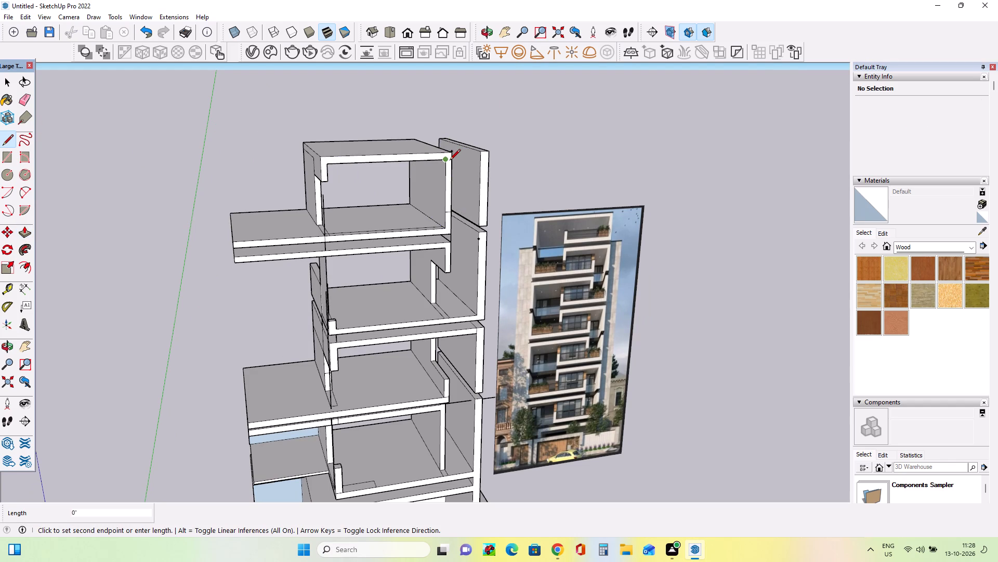
left_click(451, 161)
scroll(456, 164, "up", 7)
left_click(449, 154)
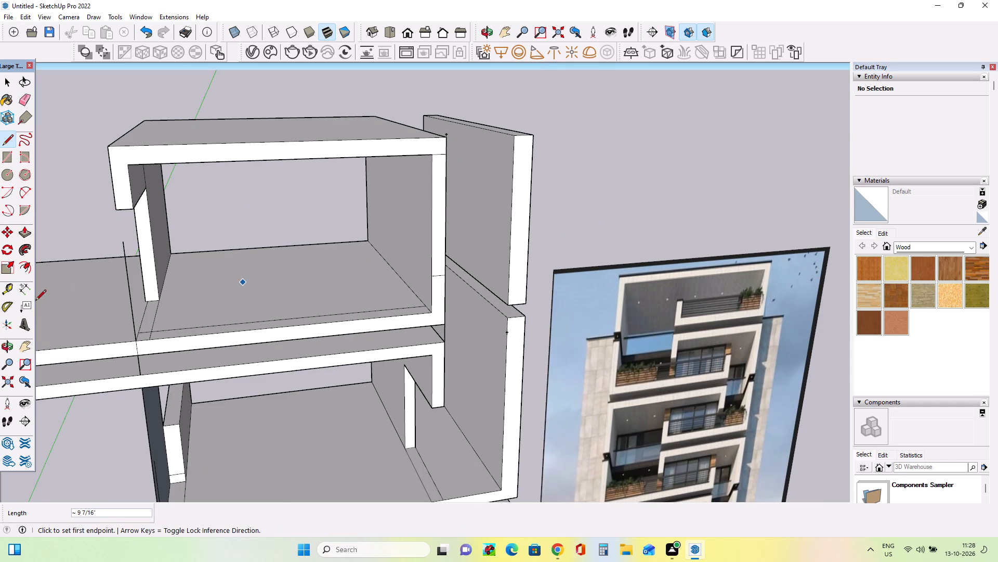
Push the wall end between the two edges back 5' 4 1/4", leaving a low parapet at the front.
left_click(19, 237)
scroll(450, 267, "down", 3)
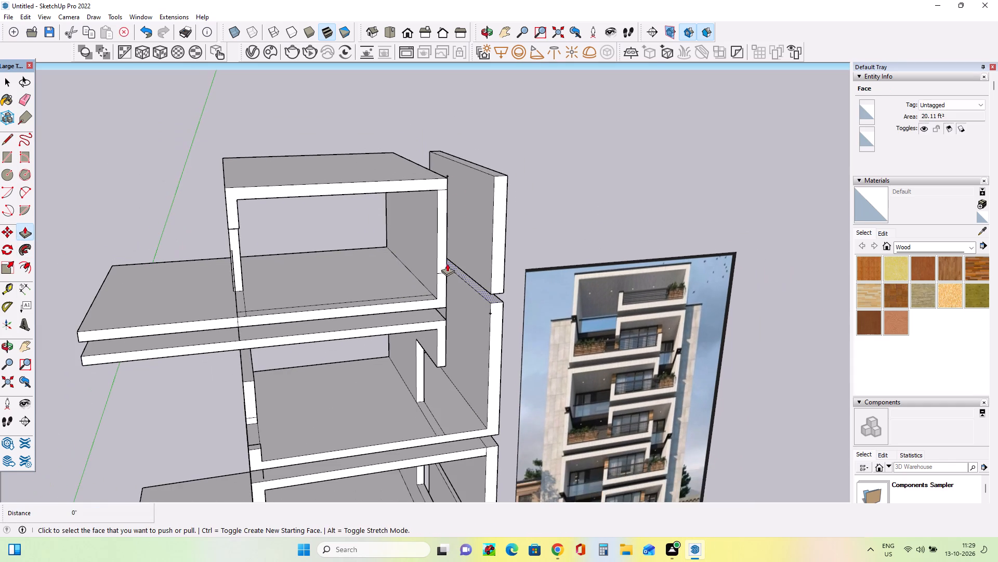
left_click(443, 250)
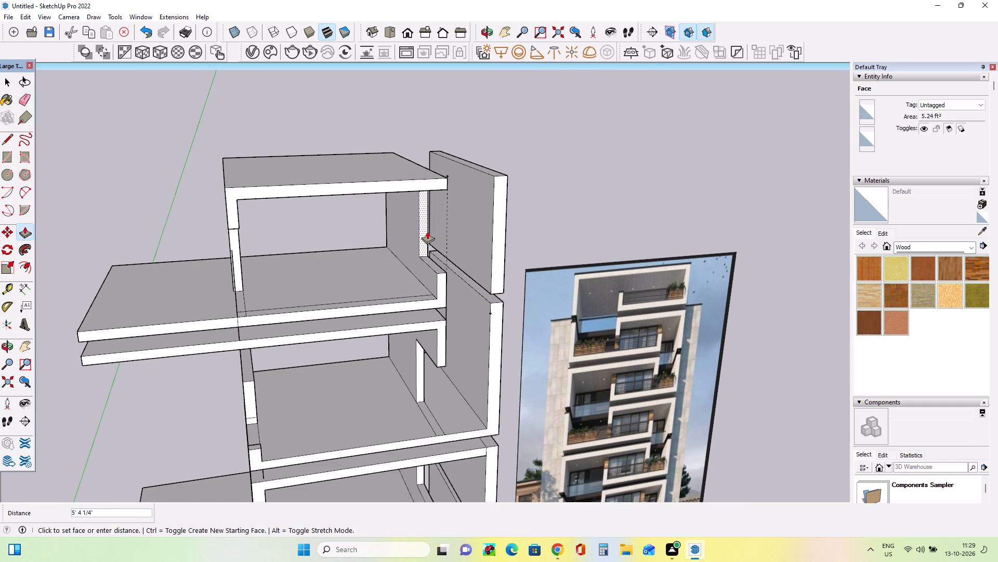
left_click(427, 231)
Examine the top floor's recessed side wall and compare the whole frame with the reference facade image.
middle_click_drag(387, 306, 383, 289)
scroll(383, 289, "down", 3)
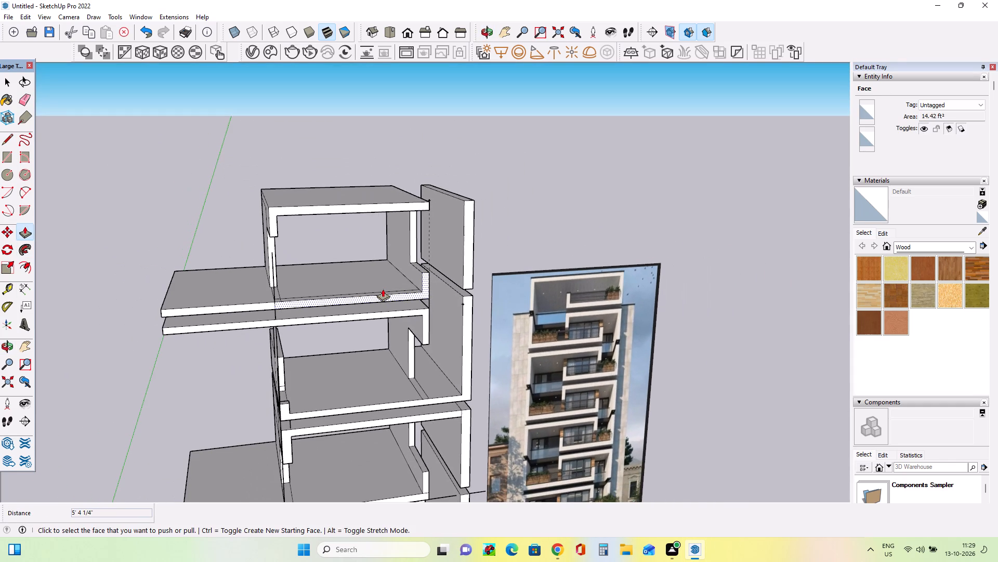
middle_click(383, 289)
scroll(602, 451, "down", 3)
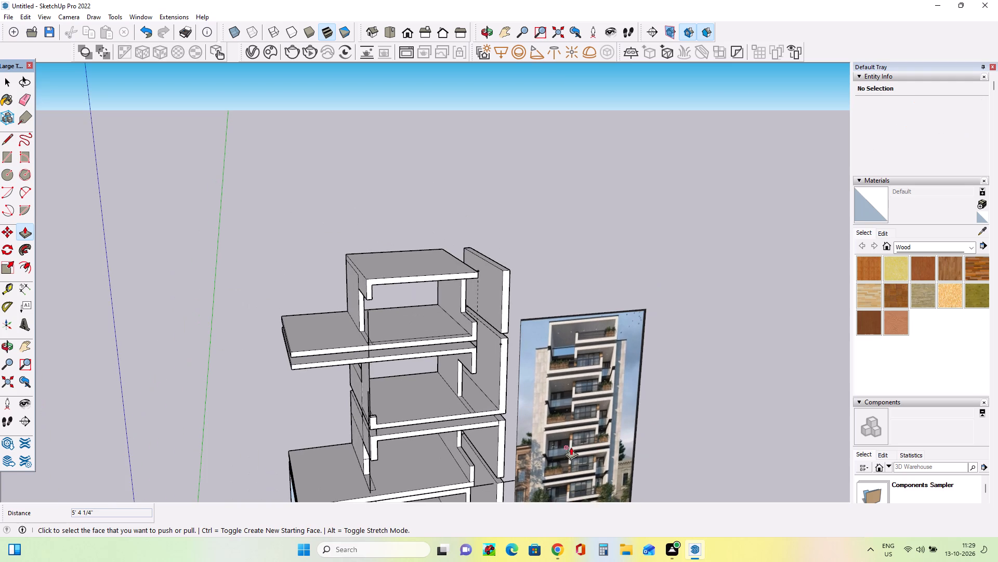
left_click(25, 348)
left_click_drag(453, 357, 425, 244)
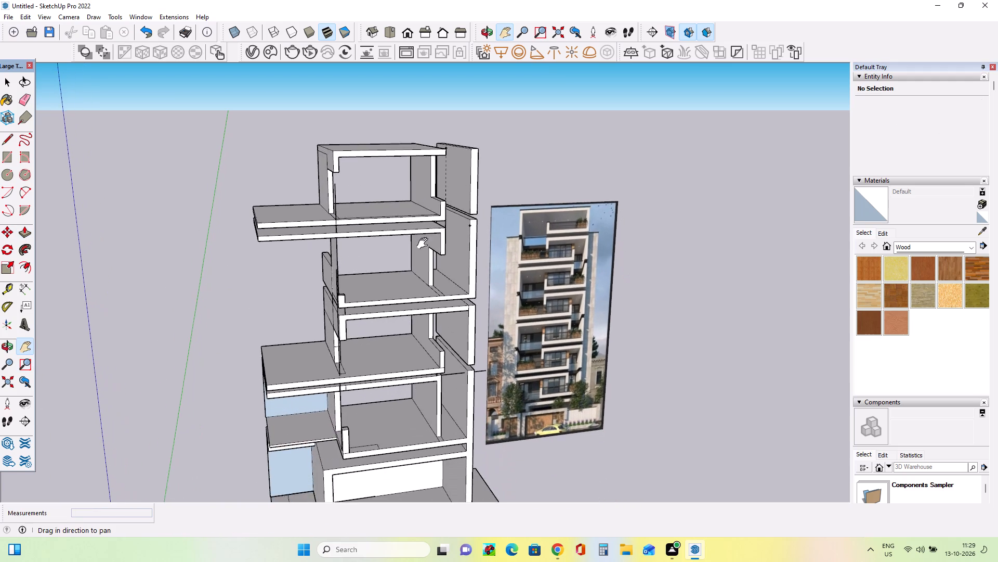
left_click_drag(425, 244, 400, 235)
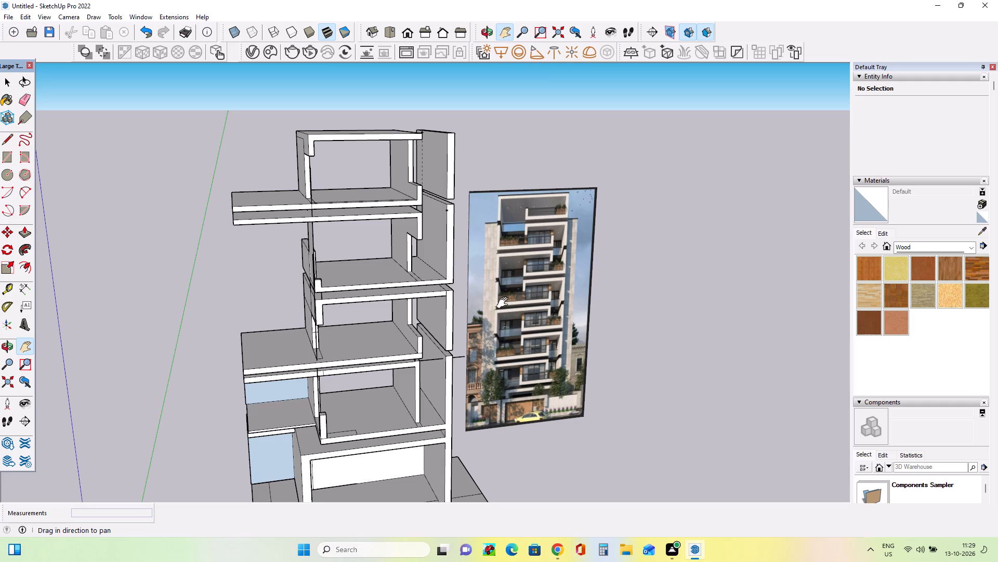
middle_click_drag(562, 295, 561, 335)
middle_click_drag(559, 335, 559, 355)
scroll(376, 17, "up", 4)
scroll(432, 182, "up", 2)
Draw a 12' 7 7/16" edge where the roof slab's side meets the recessed wall, separating the slab edge from the wall.
middle_click_drag(491, 189, 417, 191)
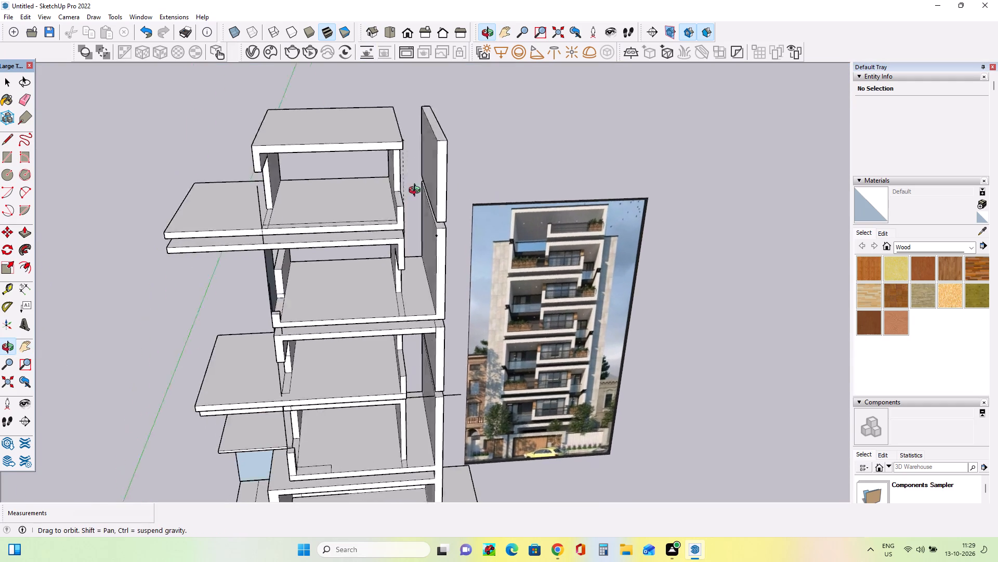
middle_click_drag(417, 191, 301, 212)
left_click(9, 140)
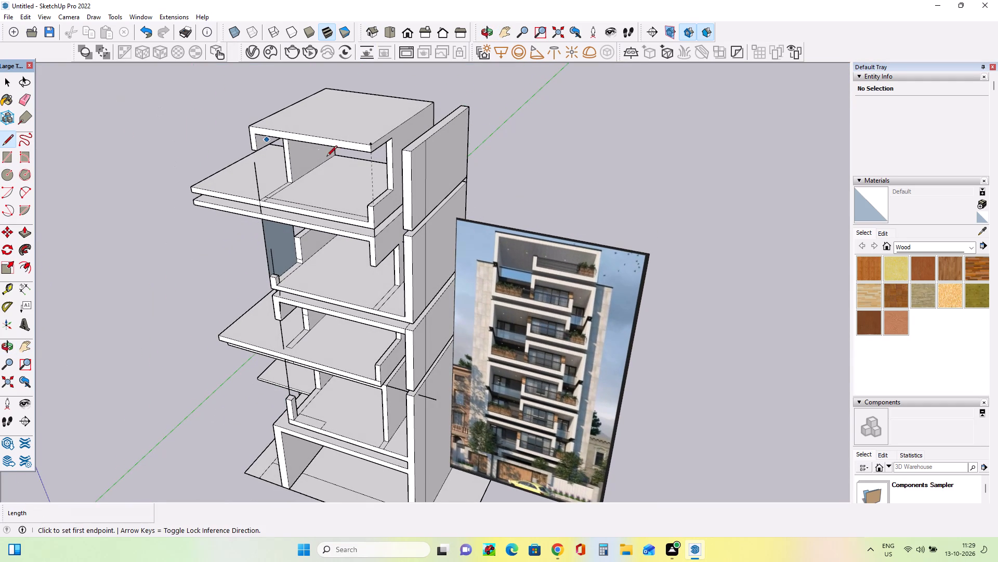
left_click(391, 141)
left_click(434, 110)
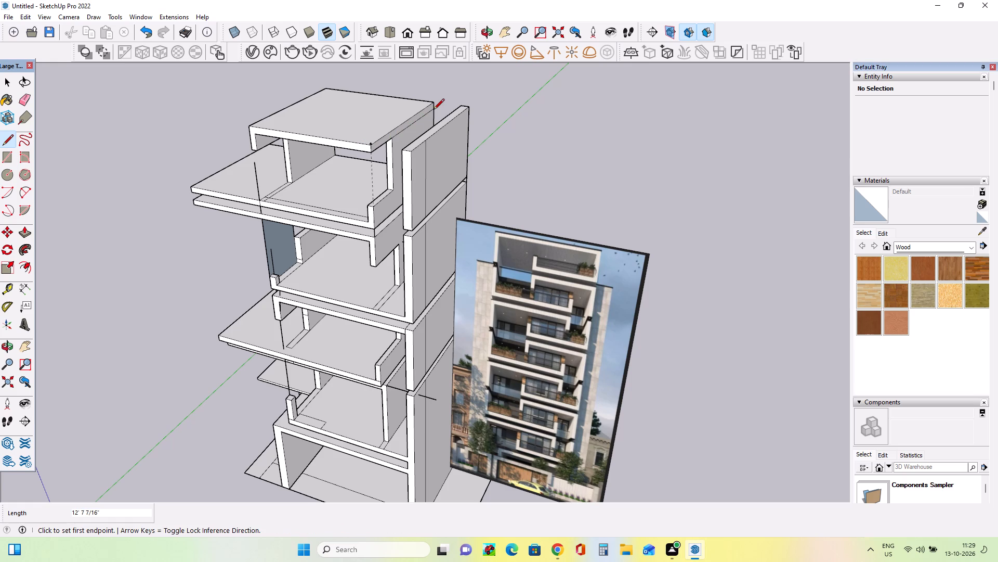
Pull the roof slab's side edge out about 4' 11 11/16" over the separate outer wall, flush with its outer face.
left_click(24, 235)
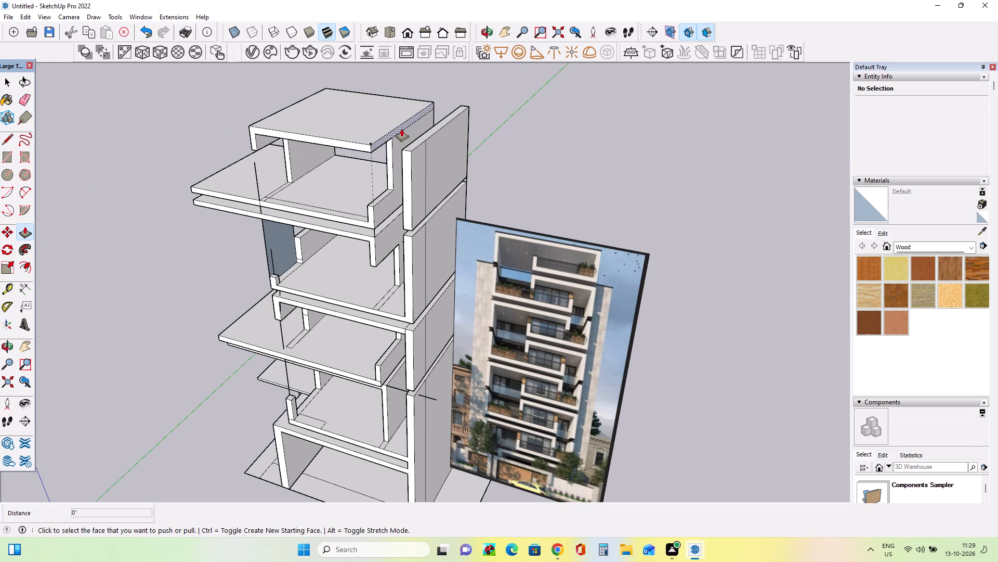
left_click(401, 129)
left_click(427, 143)
Examine the extended roof and outer wall from several angles against the reference facade image.
middle_click_drag(405, 185, 469, 146)
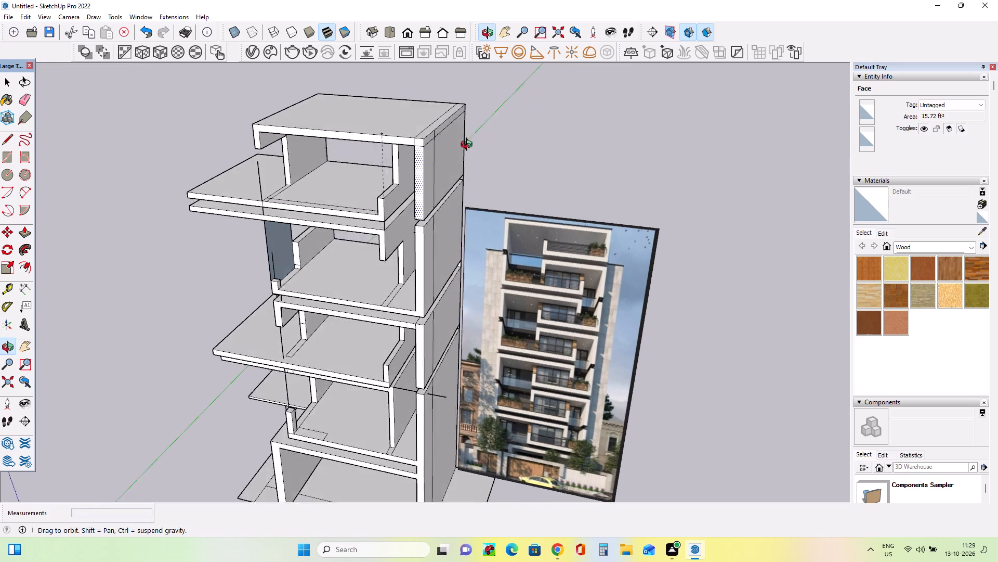
middle_click_drag(469, 146, 586, 93)
middle_click_drag(588, 196, 572, 200)
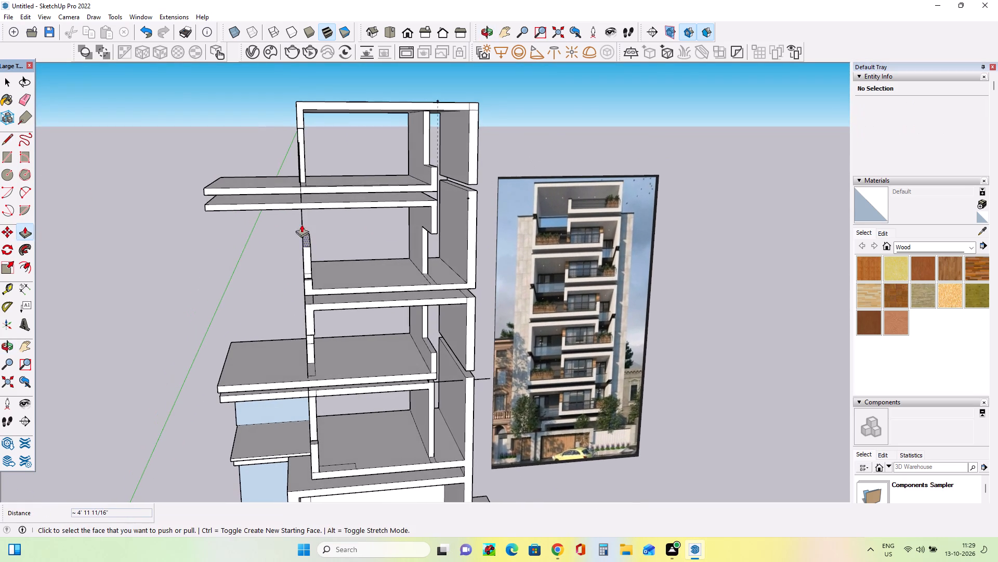
middle_click_drag(373, 198, 366, 214)
scroll(434, 201, "up", 2)
middle_click_drag(434, 201, 420, 209)
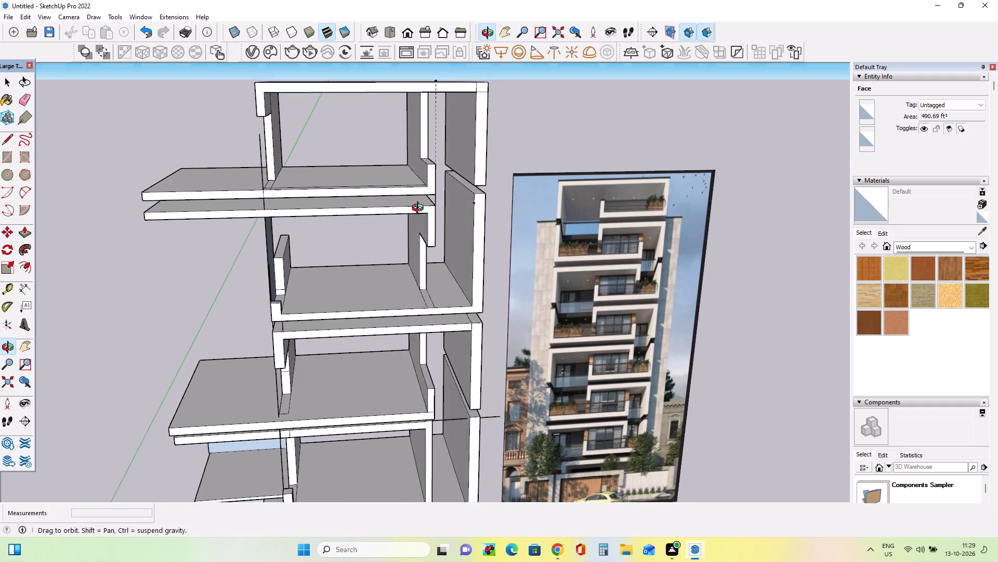
middle_click_drag(420, 209, 417, 211)
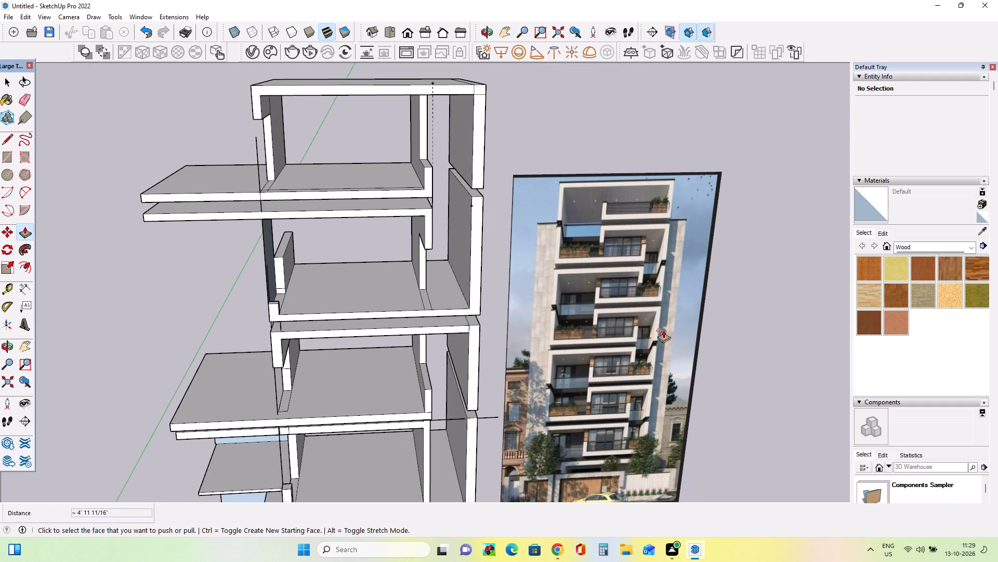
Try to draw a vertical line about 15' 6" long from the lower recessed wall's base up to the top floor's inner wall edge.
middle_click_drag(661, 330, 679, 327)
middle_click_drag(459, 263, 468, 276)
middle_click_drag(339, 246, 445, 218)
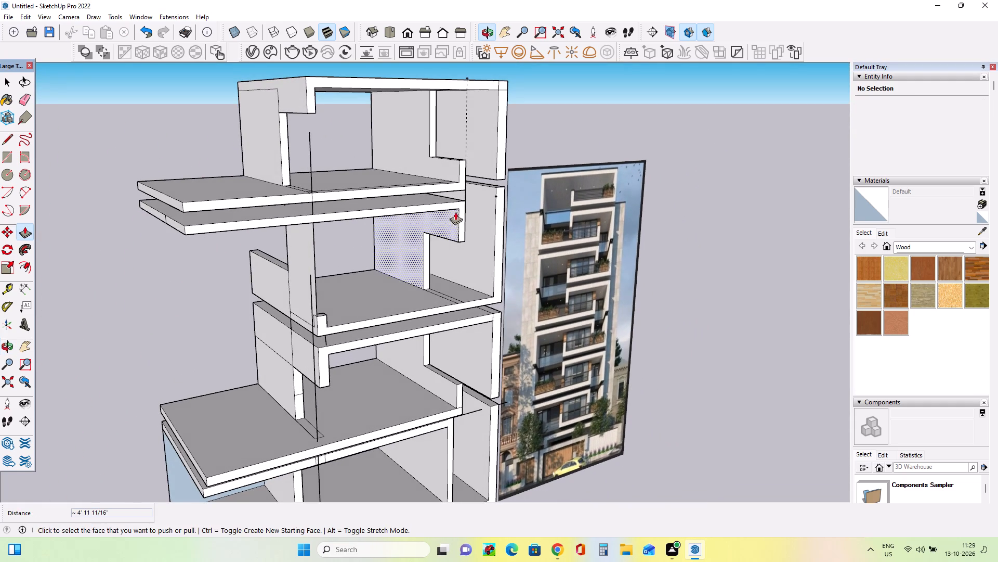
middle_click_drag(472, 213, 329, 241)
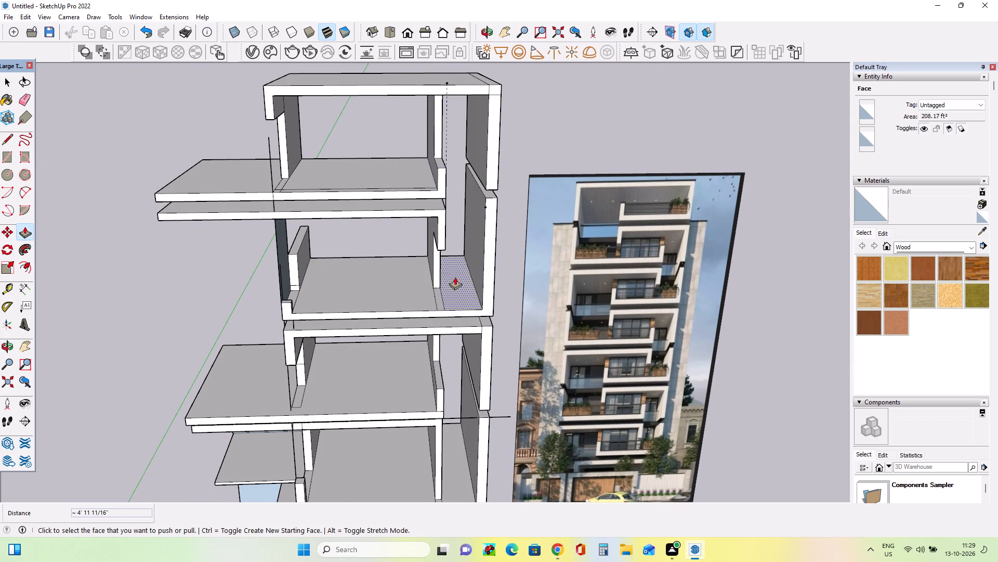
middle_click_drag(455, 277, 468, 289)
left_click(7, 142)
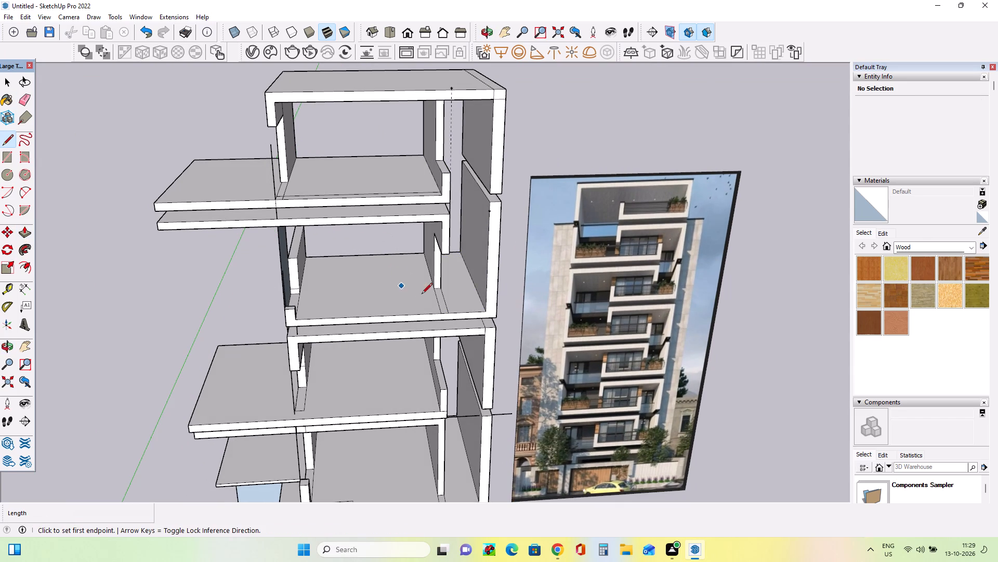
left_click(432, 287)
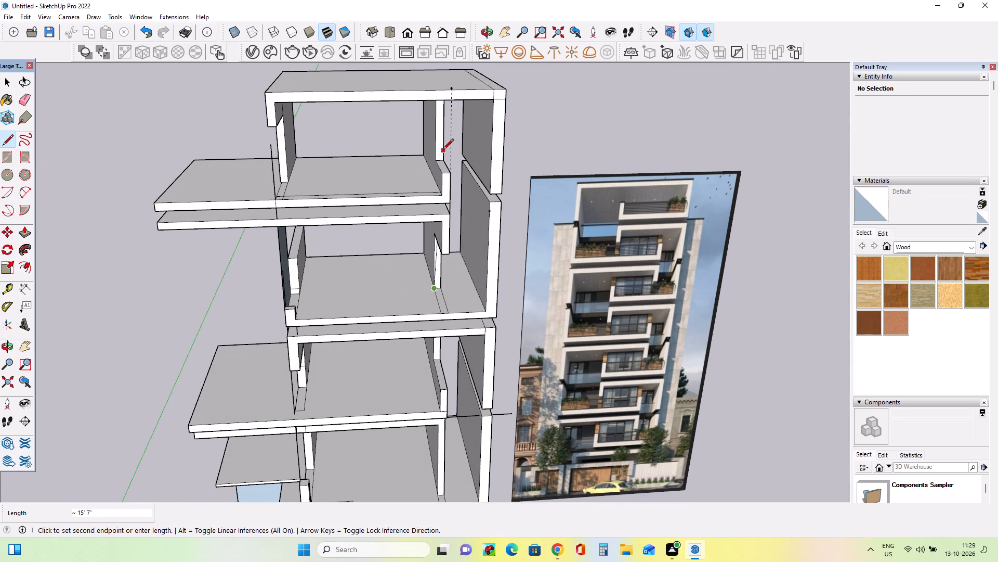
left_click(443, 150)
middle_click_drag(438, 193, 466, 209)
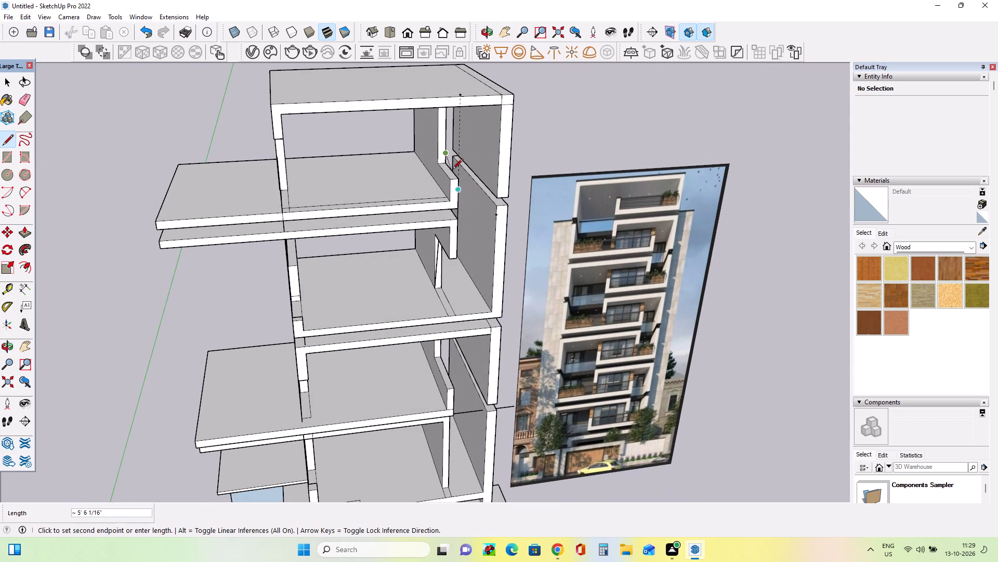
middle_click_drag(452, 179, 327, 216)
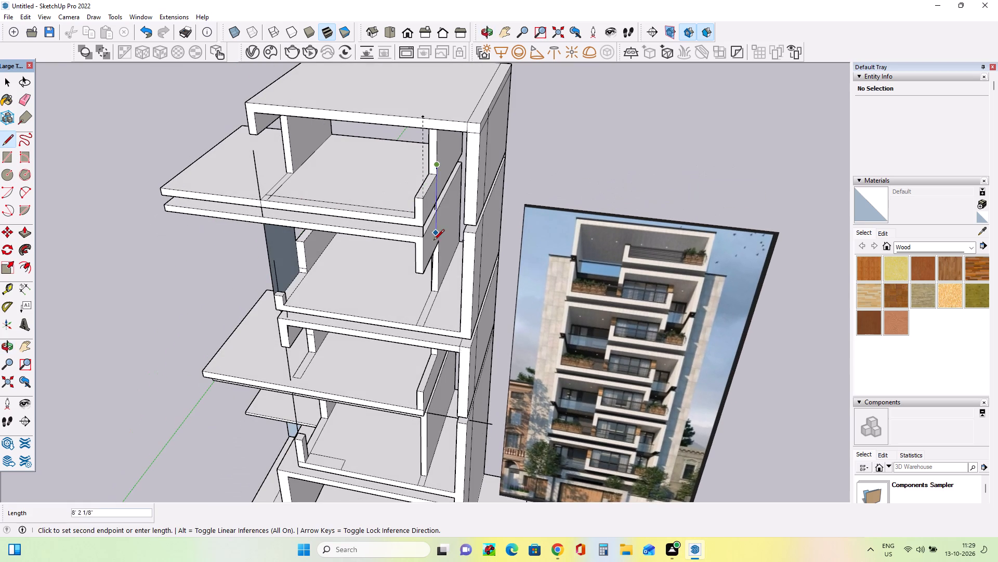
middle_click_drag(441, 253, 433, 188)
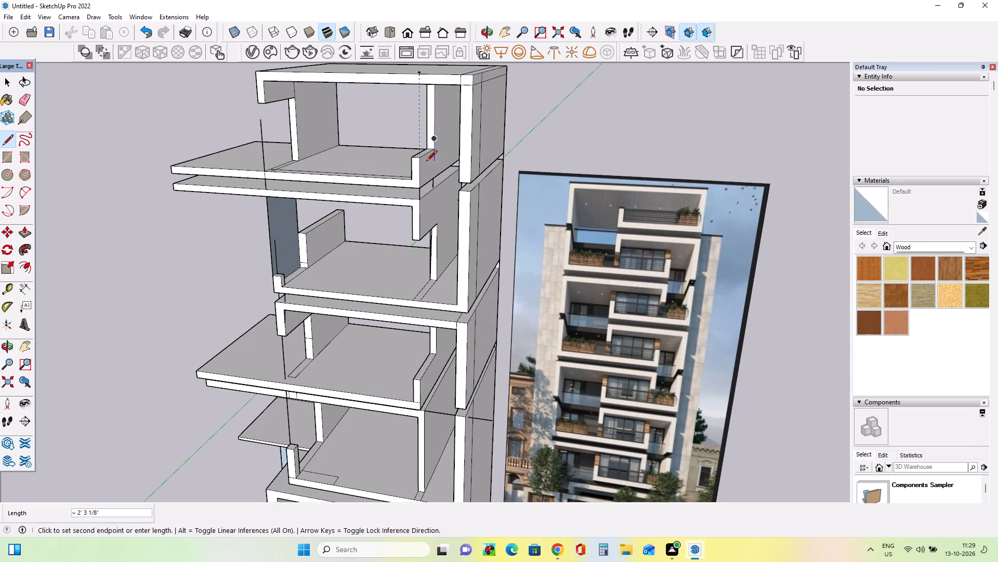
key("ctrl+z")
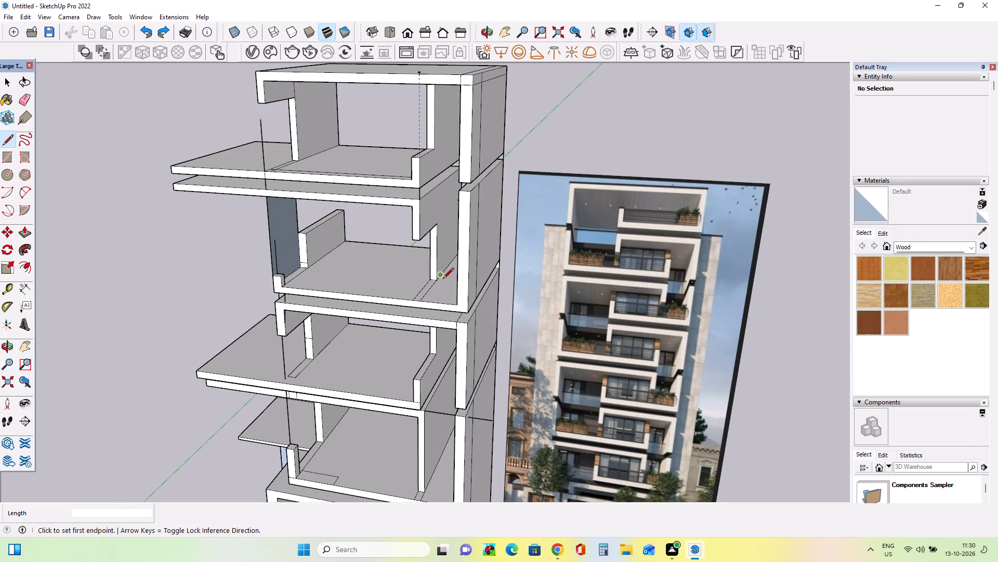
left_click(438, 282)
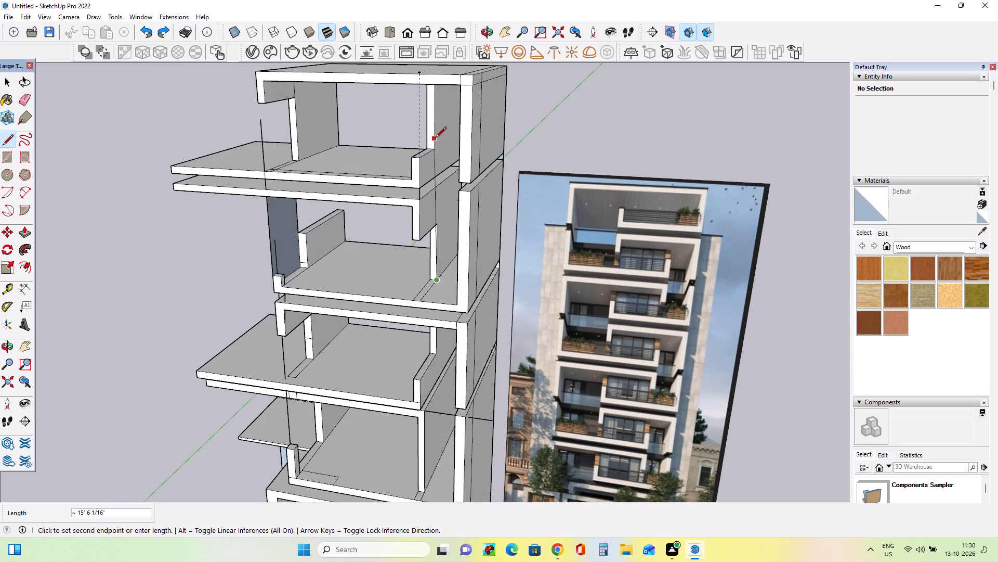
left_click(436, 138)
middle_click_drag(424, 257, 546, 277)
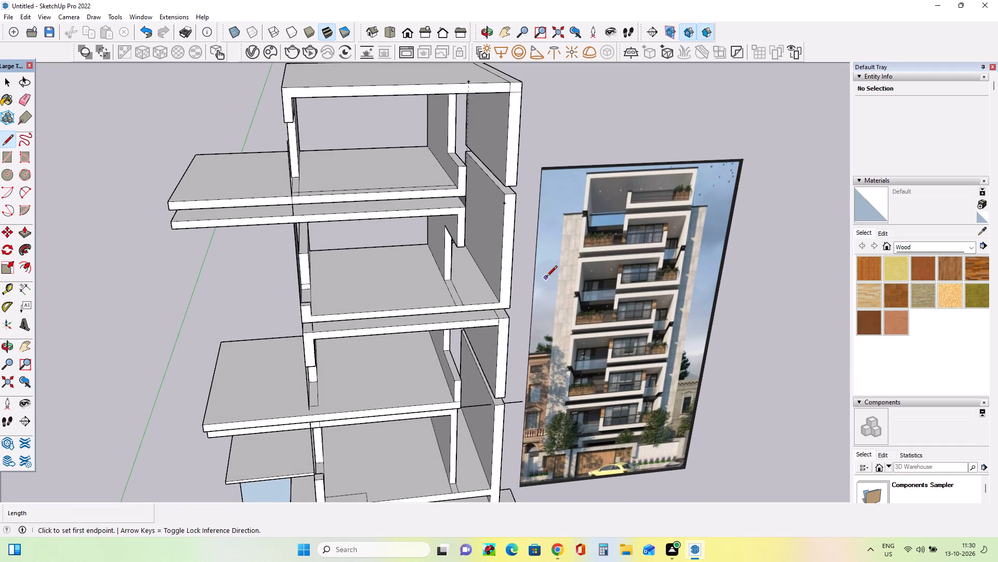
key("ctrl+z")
Examine the stacked floors and the recessed side walls against the reference facade image.
scroll(546, 277, "down", 3)
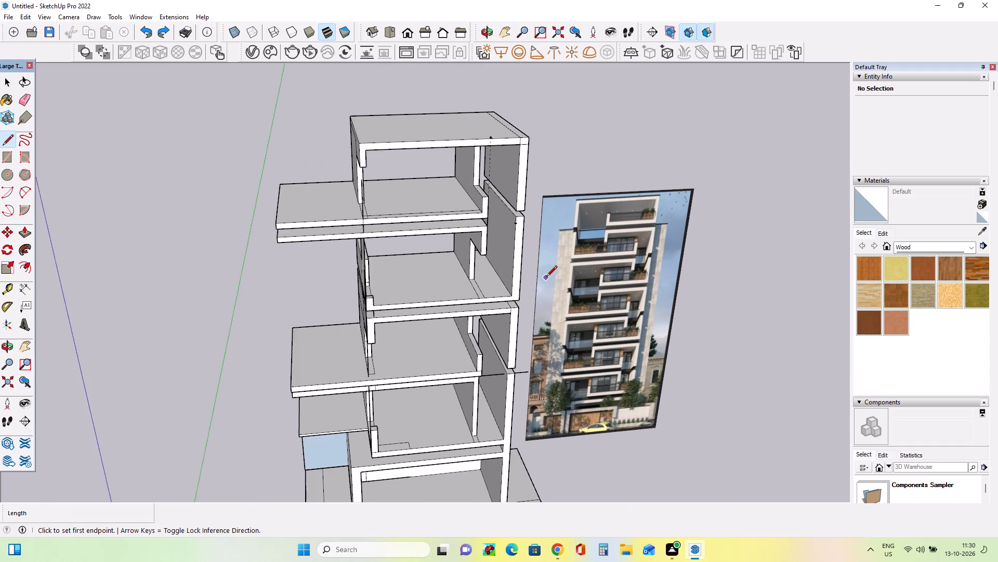
middle_click_drag(549, 278, 579, 256)
scroll(522, 139, "up", 2)
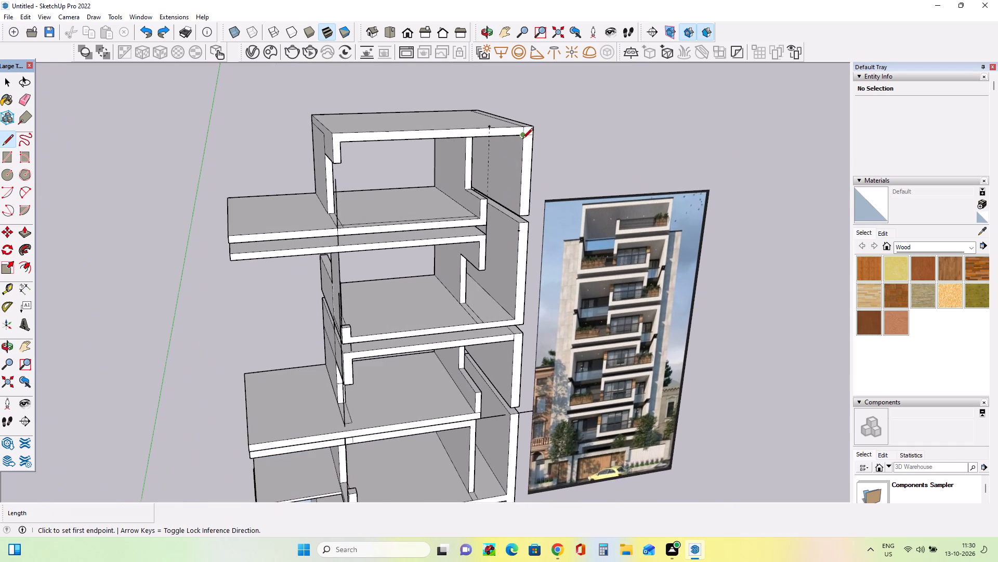
middle_click_drag(521, 184, 492, 165)
scroll(491, 165, "up", 1)
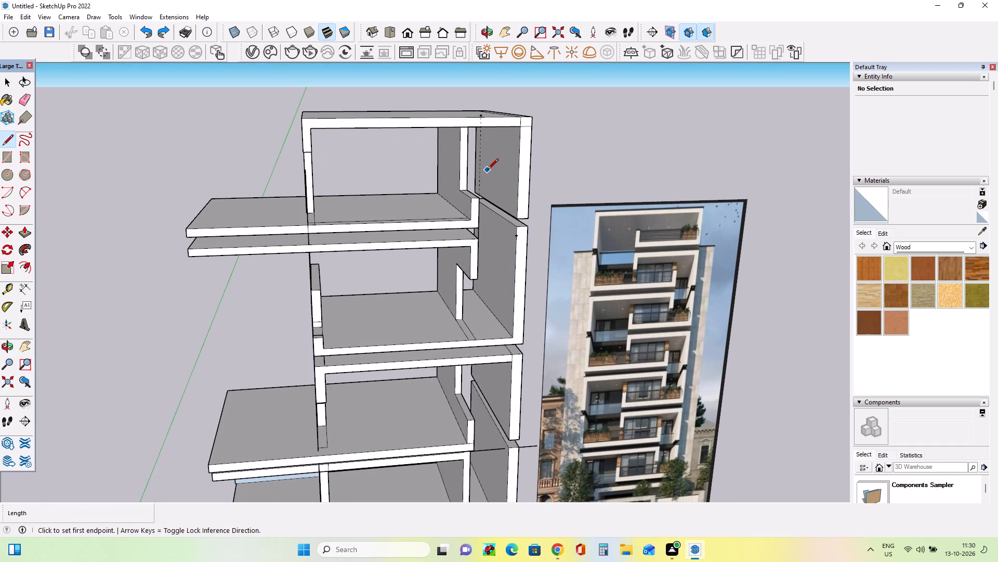
scroll(488, 170, "down", 6)
middle_click_drag(412, 224, 393, 215)
scroll(493, 189, "up", 3)
middle_click_drag(493, 189, 503, 201)
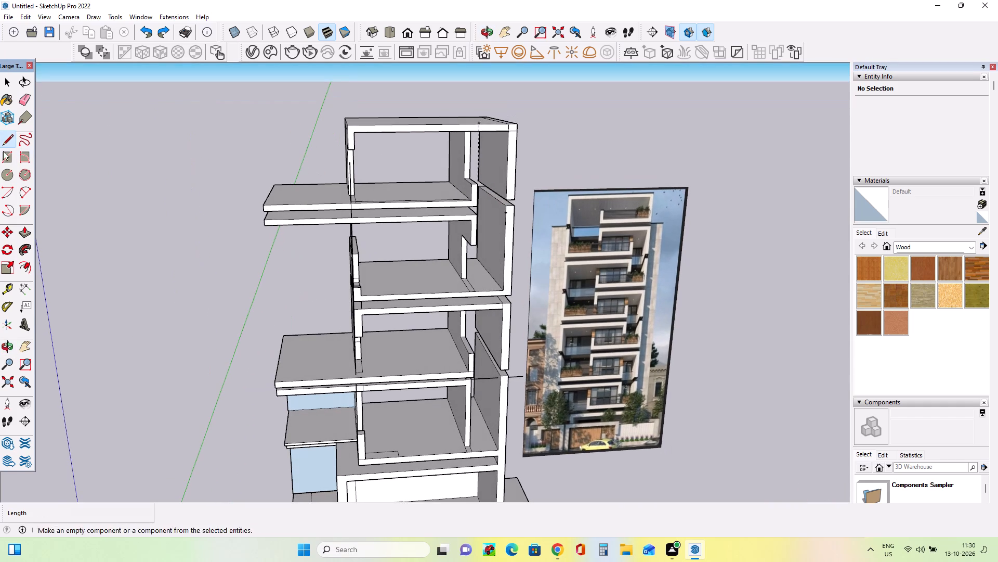
Erase the dashed vertical line in the top floor's side recess and the stray vertical line at the opposite side of its floor slab.
left_click(27, 99)
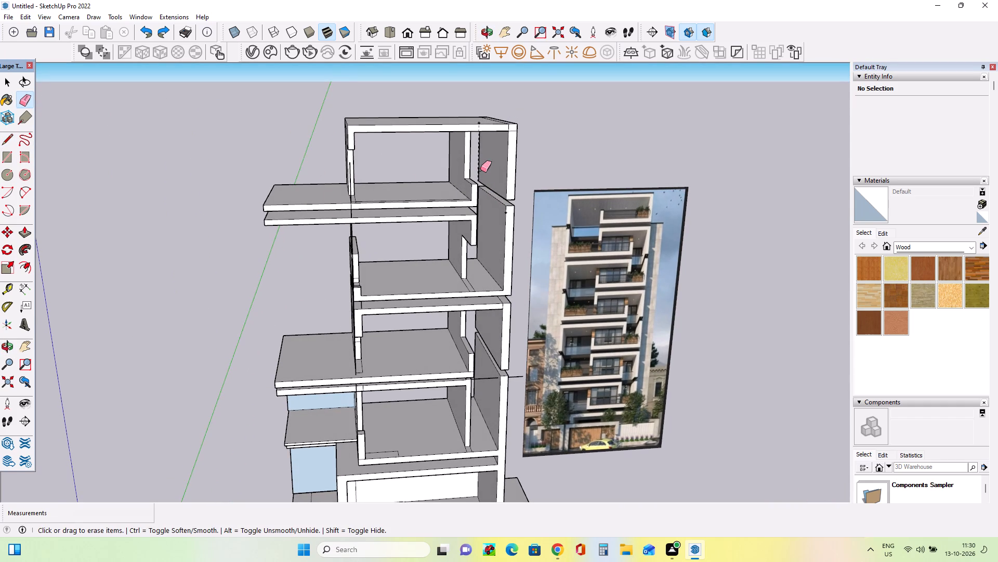
left_click_drag(478, 165, 483, 167)
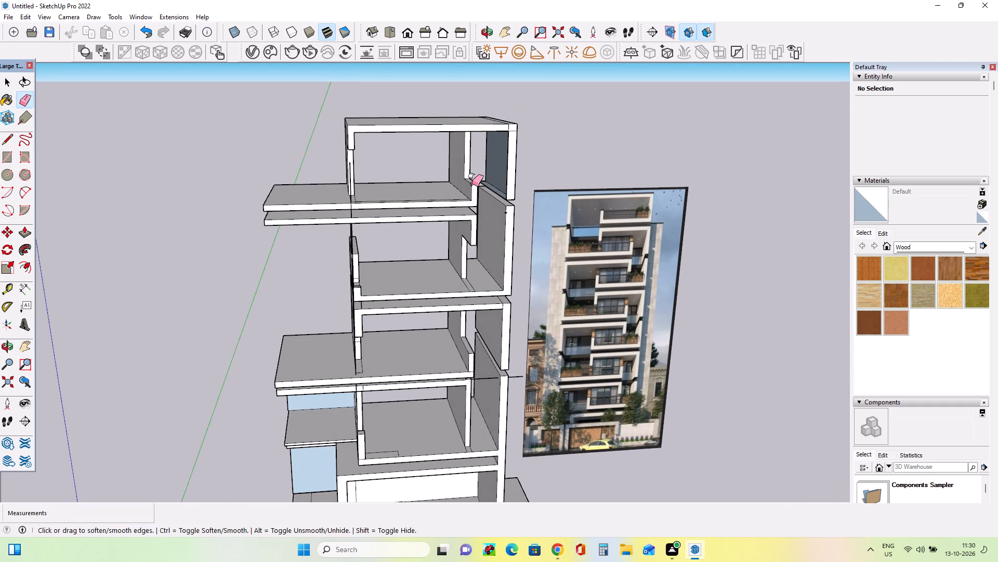
key("ctrl+z")
scroll(474, 167, "up", 3)
middle_click_drag(497, 193, 527, 226)
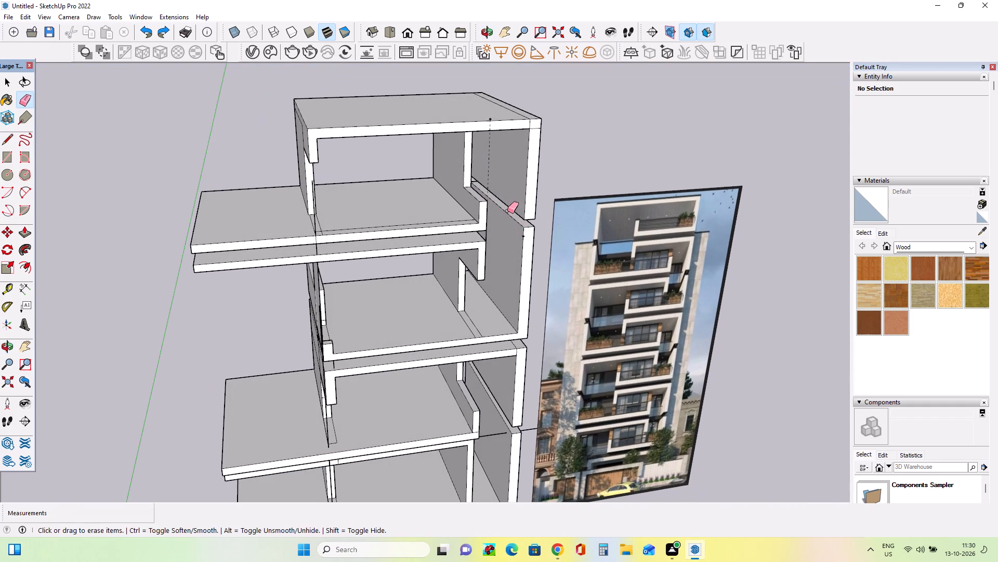
left_click(489, 189)
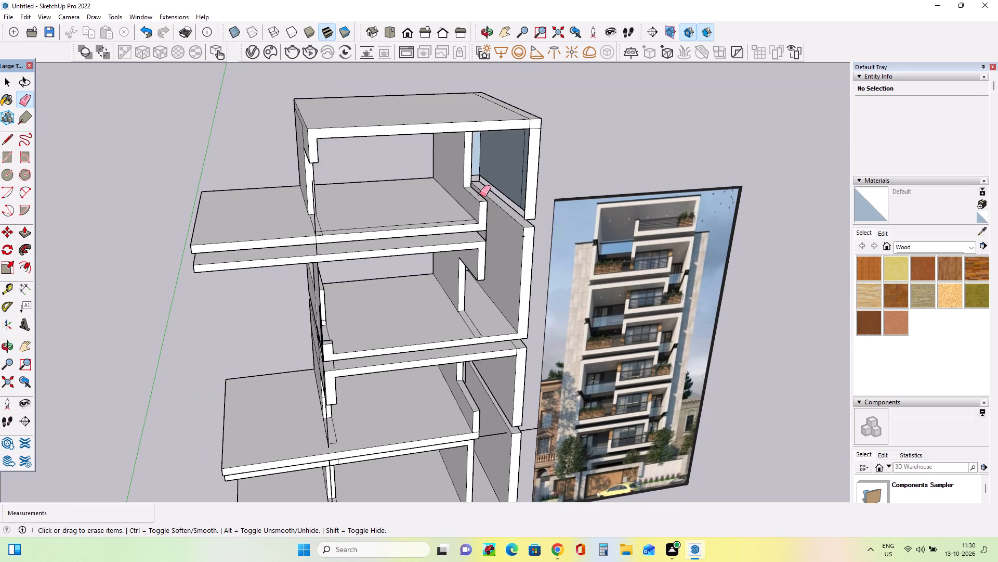
key("ctrl+z")
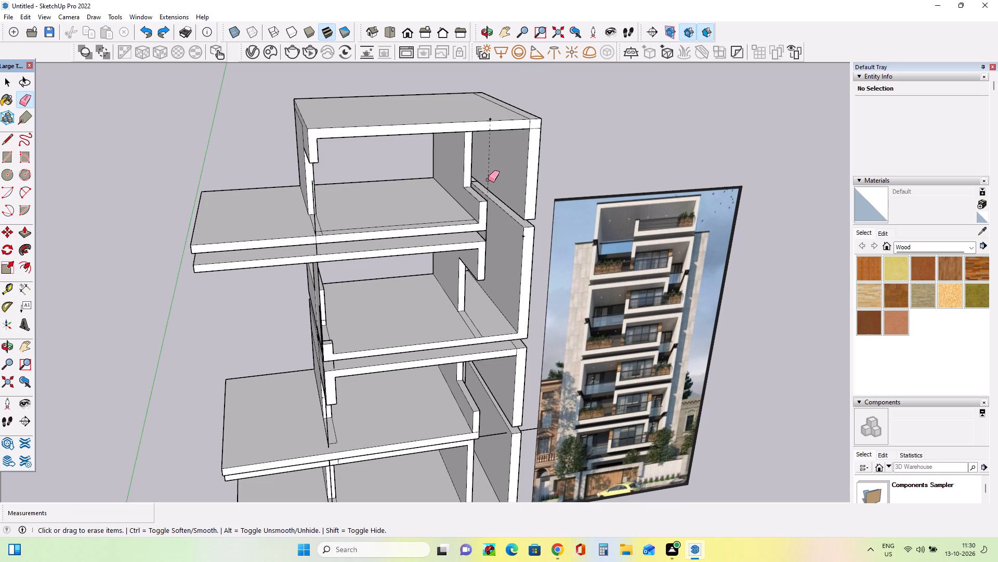
left_click(488, 180)
middle_click_drag(311, 222, 358, 229)
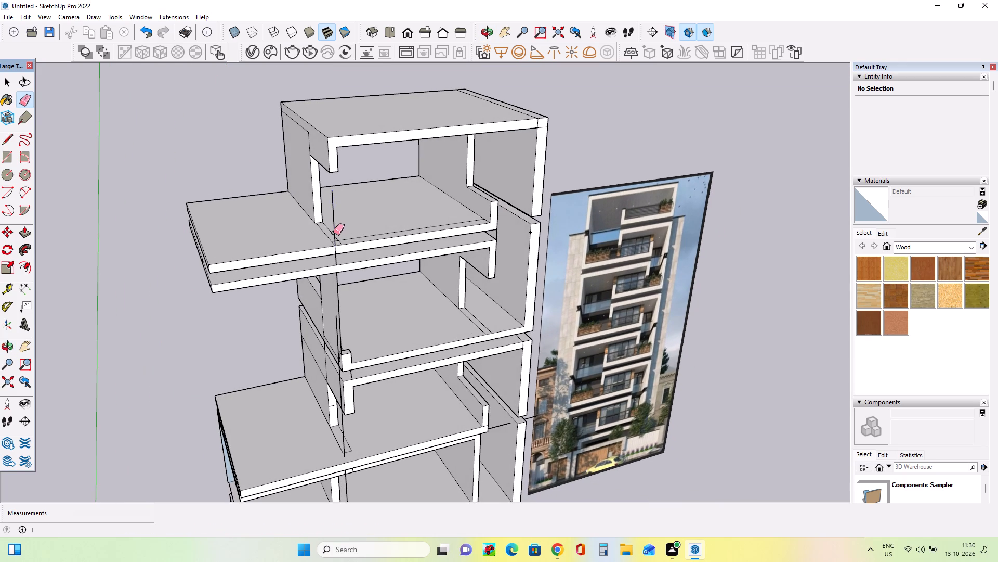
left_click(333, 233)
Delete the stray vertical face standing beneath the upper cantilevered slabs.
left_click(9, 87)
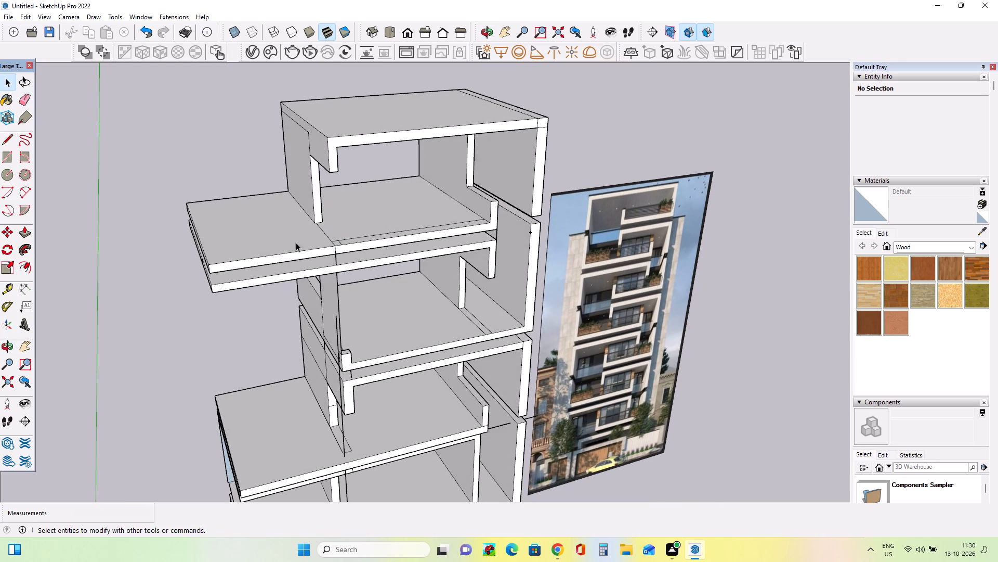
left_click(340, 324)
left_click(329, 314)
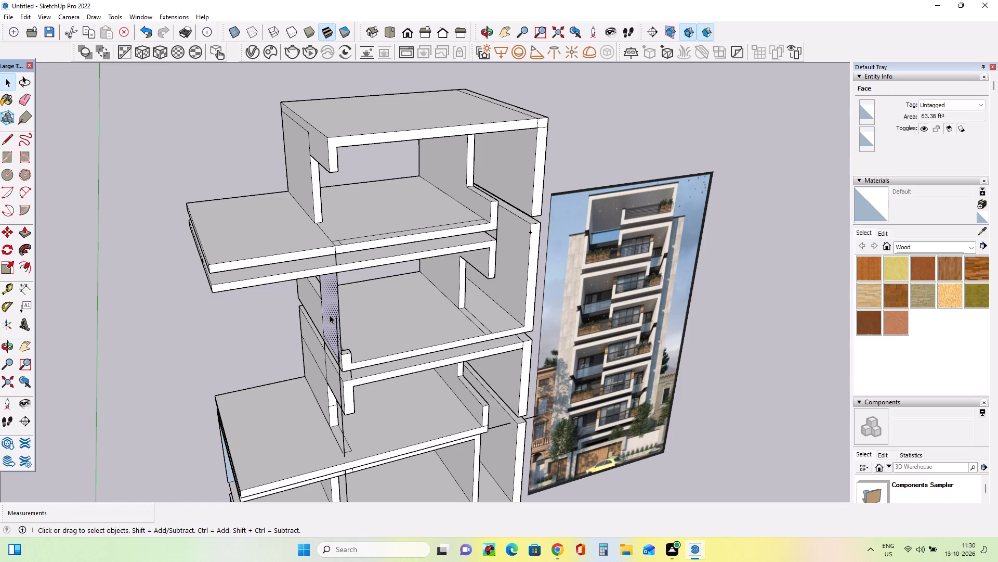
key("Delete")
Erase the loose vertical edges left around the low parapet and front corner on the floor beneath the upper cantilevered slabs.
scroll(330, 315, "up", 1)
middle_click_drag(367, 319, 467, 304)
left_click(20, 98)
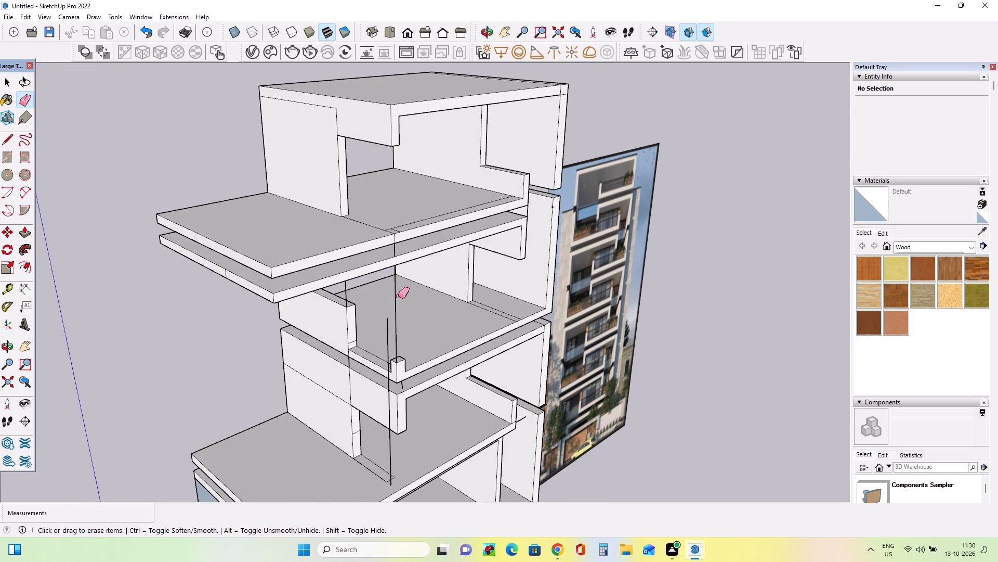
left_click(396, 295)
left_click(387, 327)
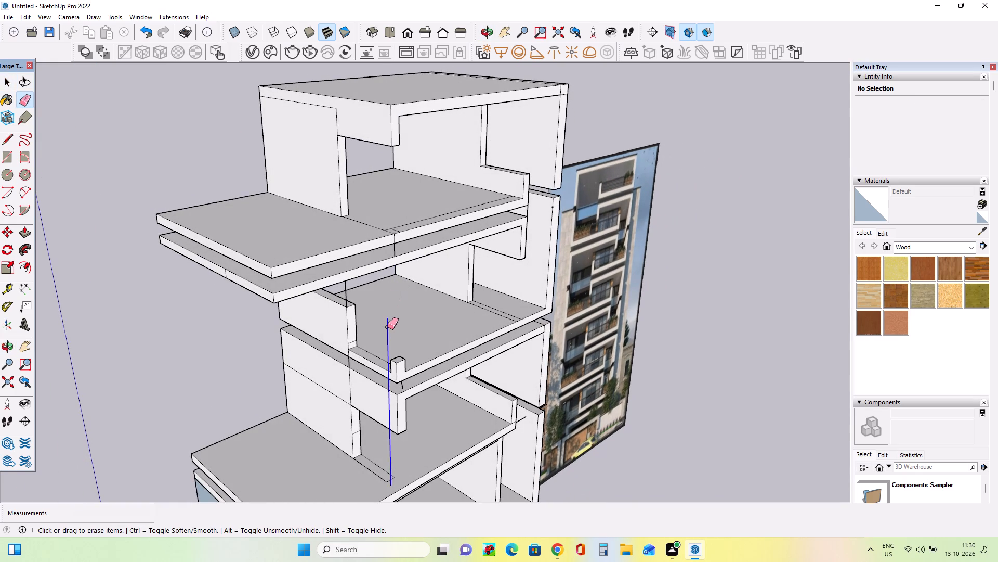
left_click(346, 296)
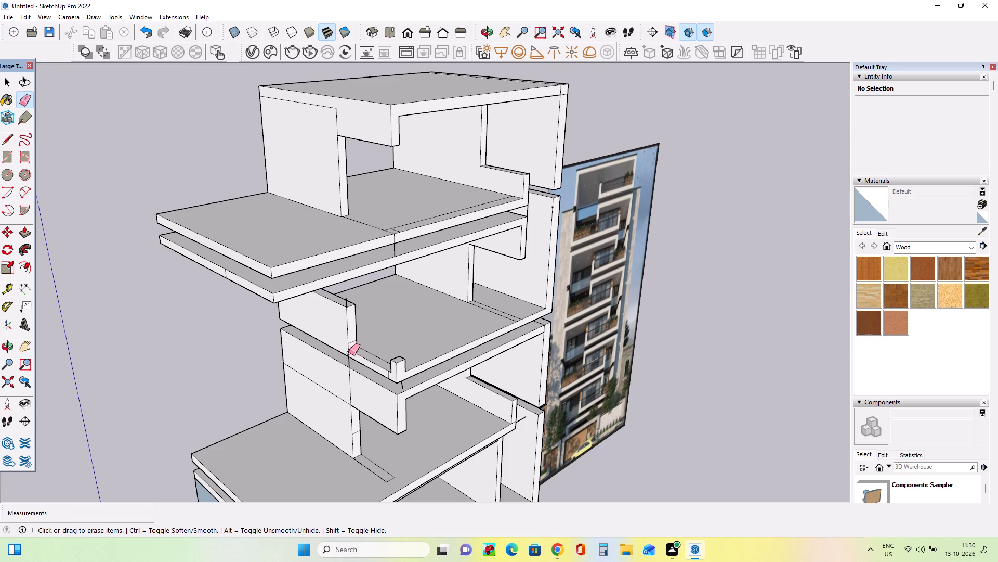
left_click(350, 361)
middle_click_drag(355, 369, 384, 310)
scroll(384, 309, "up", 1)
left_click(350, 279)
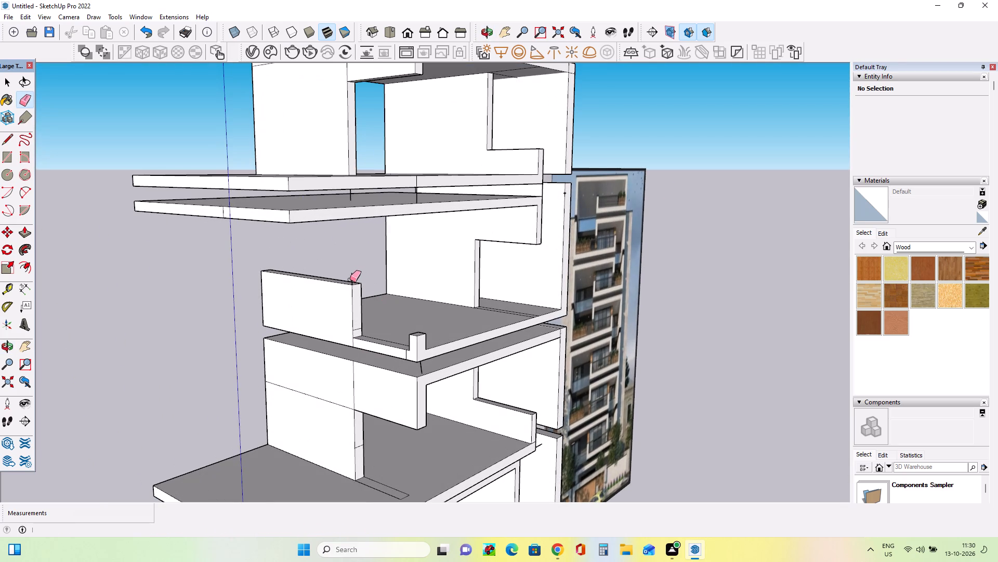
left_click(352, 279)
Erase the leftover short edges between and across the two upper cantilevered slabs, and the one at the slab corner gap below.
scroll(417, 205, "up", 3)
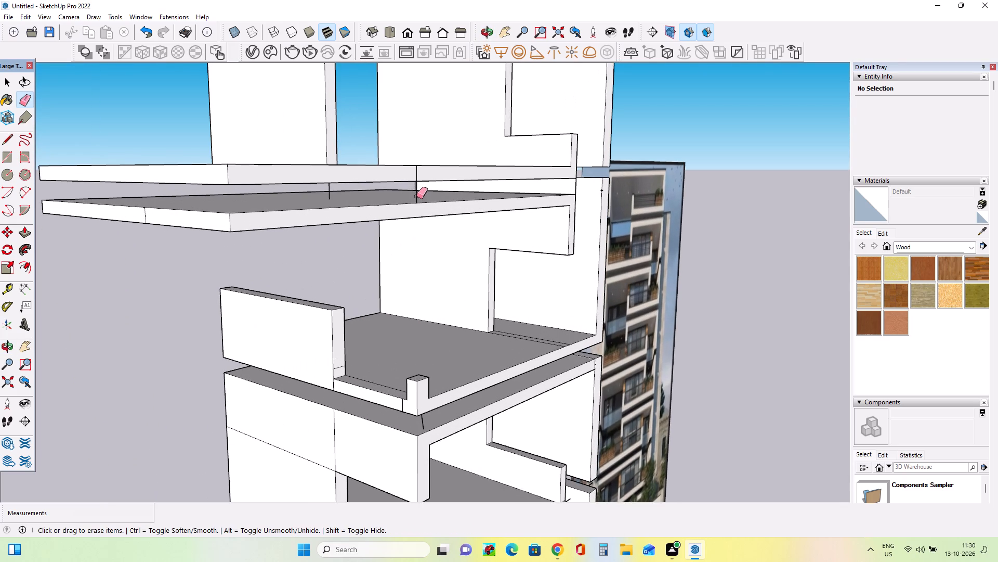
left_click(416, 196)
left_click(418, 174)
left_click(416, 176)
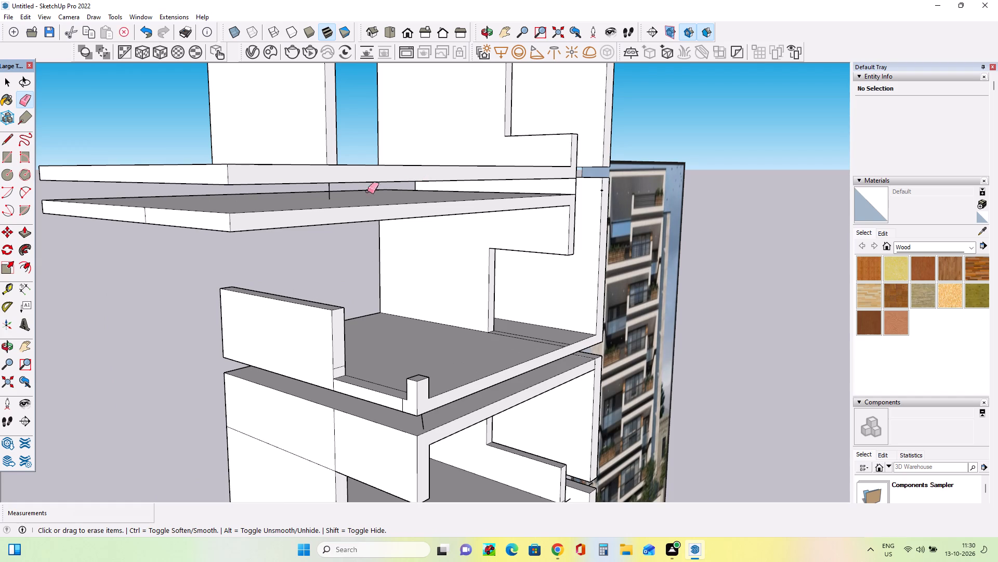
left_click(329, 193)
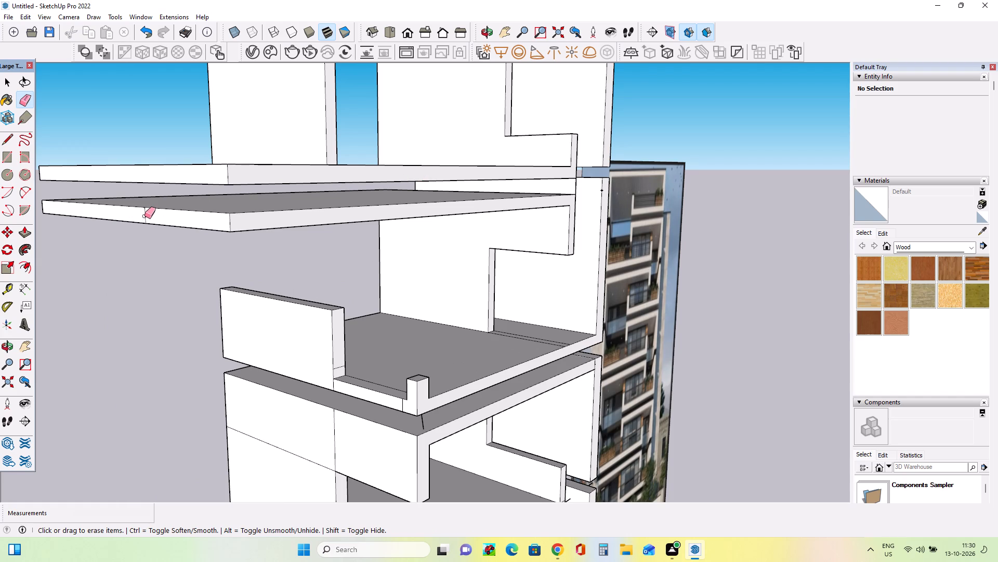
left_click(145, 216)
middle_click_drag(265, 272, 211, 266)
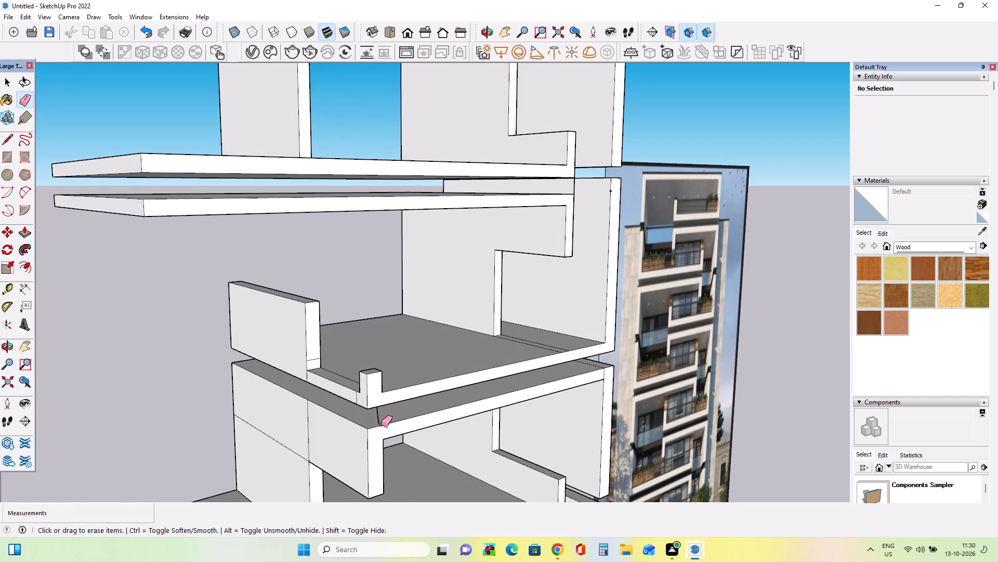
left_click(377, 417)
Erase the two leftover wall strips in the gap between the parapet floor's slab and the ceiling slab below it.
scroll(351, 398, "down", 4)
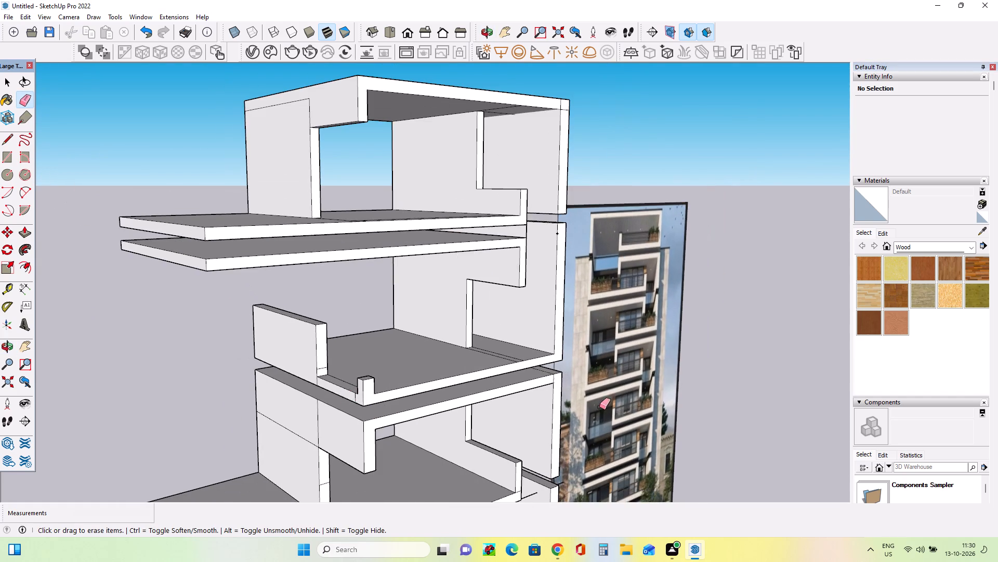
middle_click_drag(592, 404, 419, 381)
scroll(582, 394, "up", 4)
middle_click_drag(509, 384, 542, 336)
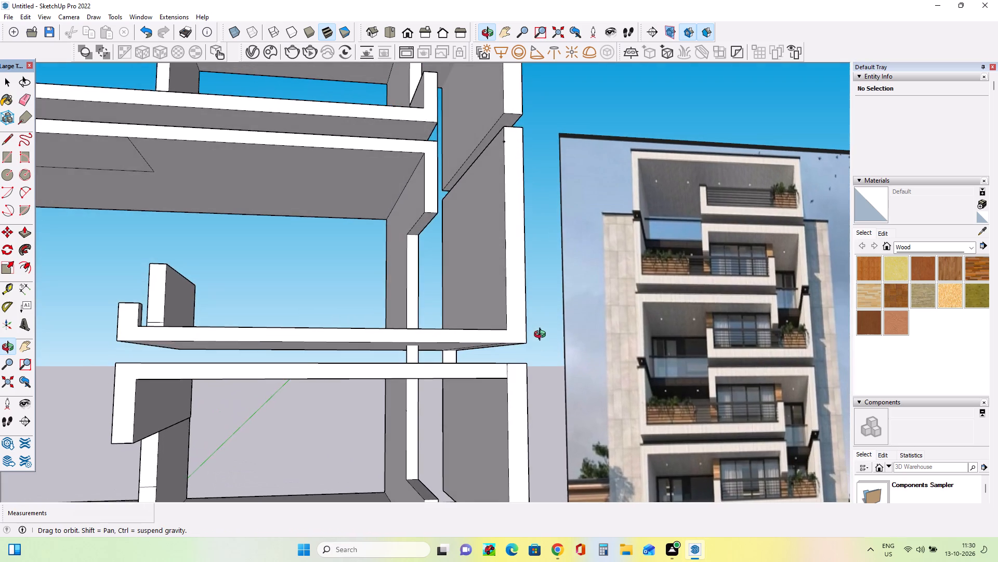
middle_click_drag(542, 336, 544, 336)
scroll(545, 339, "down", 3)
scroll(440, 351, "up", 6)
left_click_drag(435, 354, 450, 354)
left_click_drag(432, 355, 438, 355)
scroll(433, 350, "down", 5)
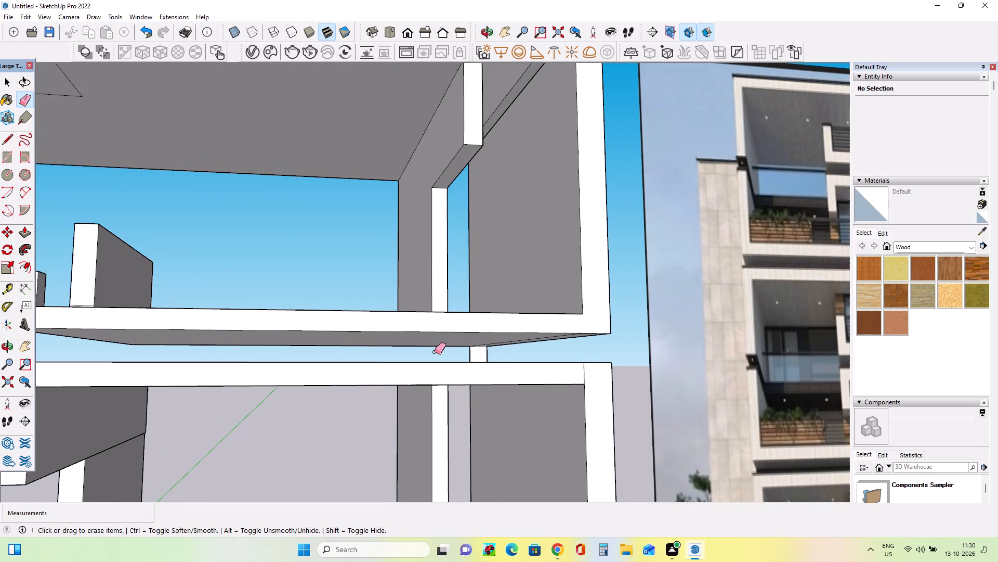
left_click_drag(471, 352, 486, 352)
left_click_drag(470, 356, 475, 356)
Examine the cleaned-up building frame from close up to full view, comparing it with the reference facade image.
scroll(483, 351, "down", 8)
scroll(313, 397, "up", 3)
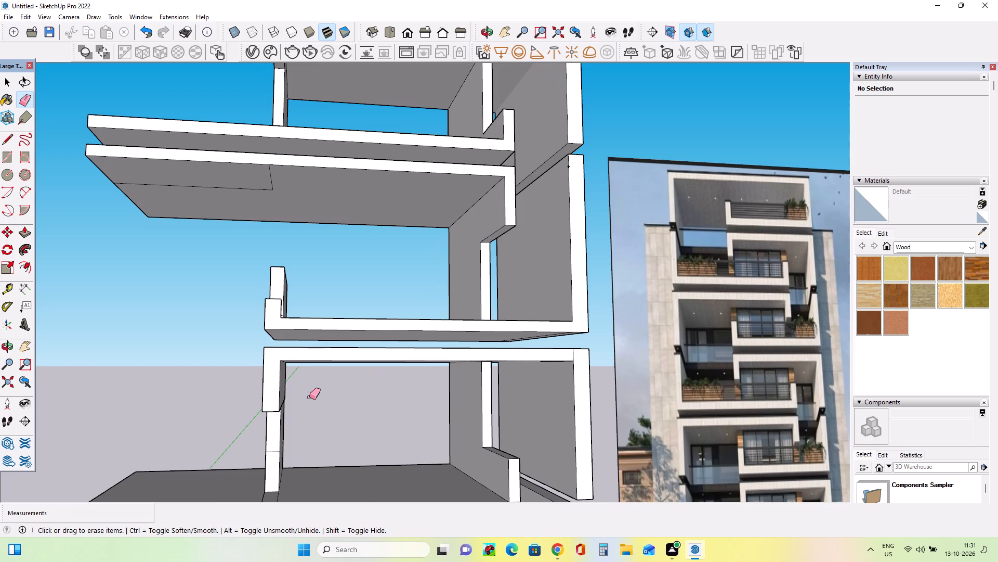
middle_click_drag(291, 352, 292, 448)
middle_click_drag(365, 319, 373, 389)
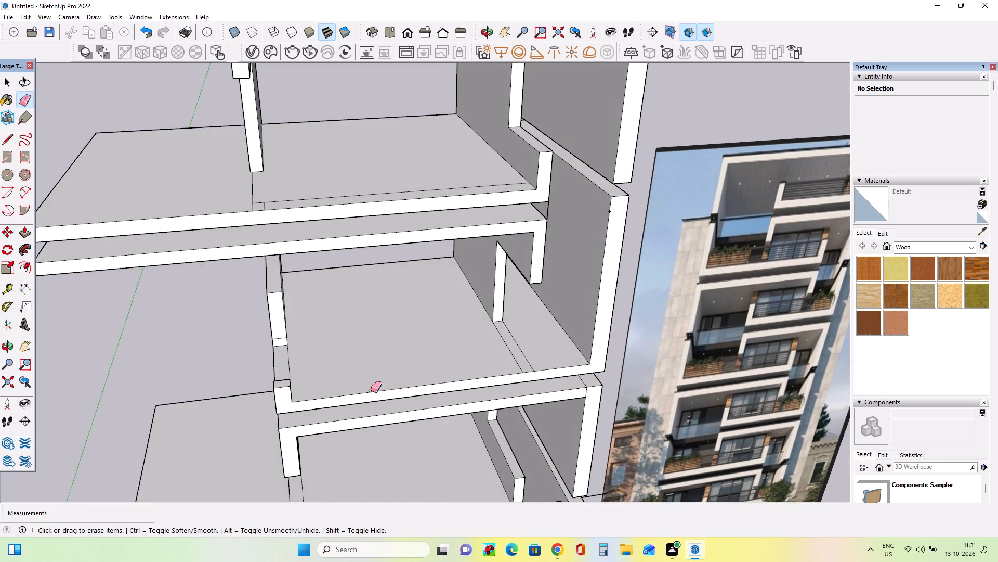
scroll(371, 388, "down", 8)
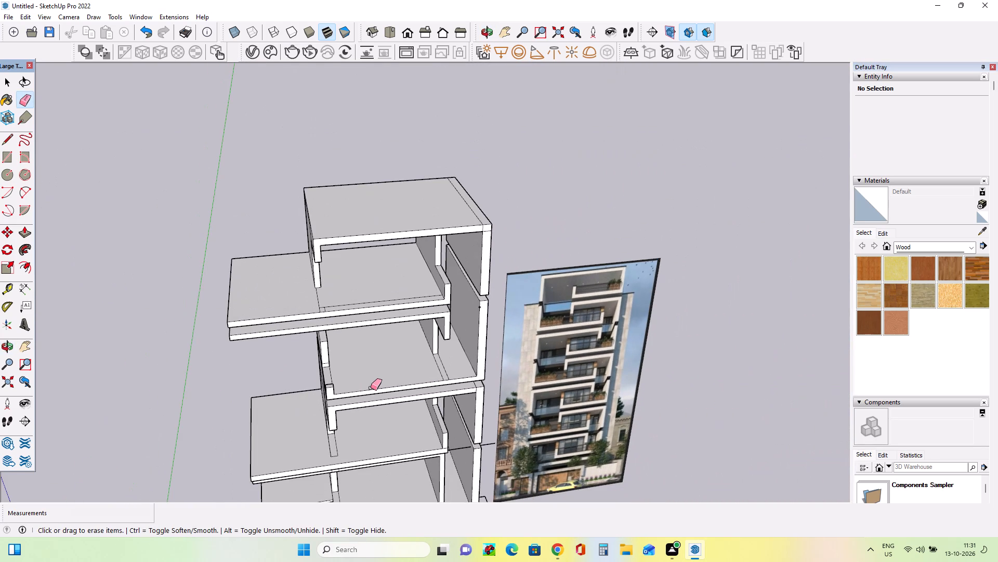
left_click(22, 350)
left_click_drag(379, 357, 364, 283)
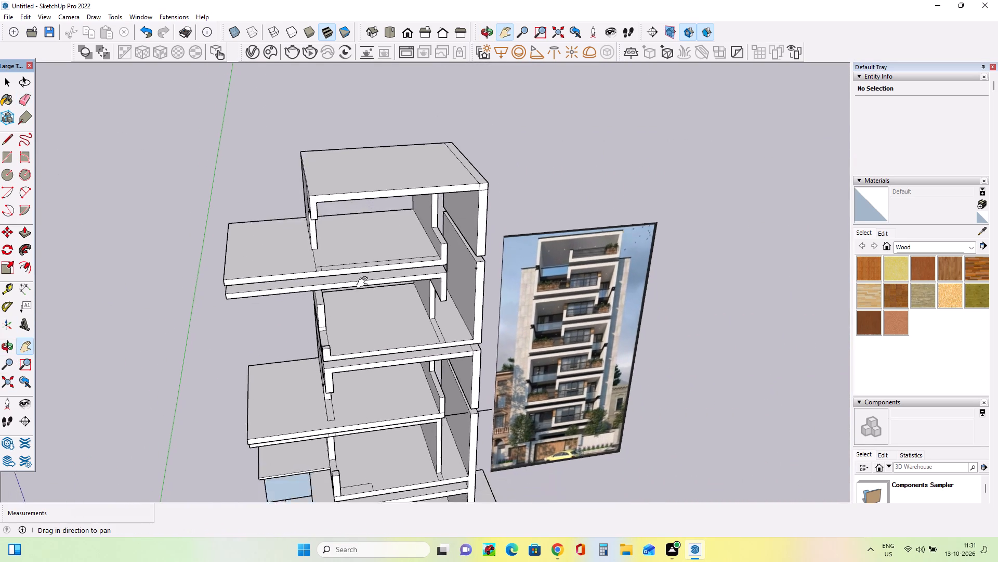
left_click_drag(364, 283, 353, 247)
scroll(391, 268, "down", 4)
middle_click_drag(410, 369, 410, 314)
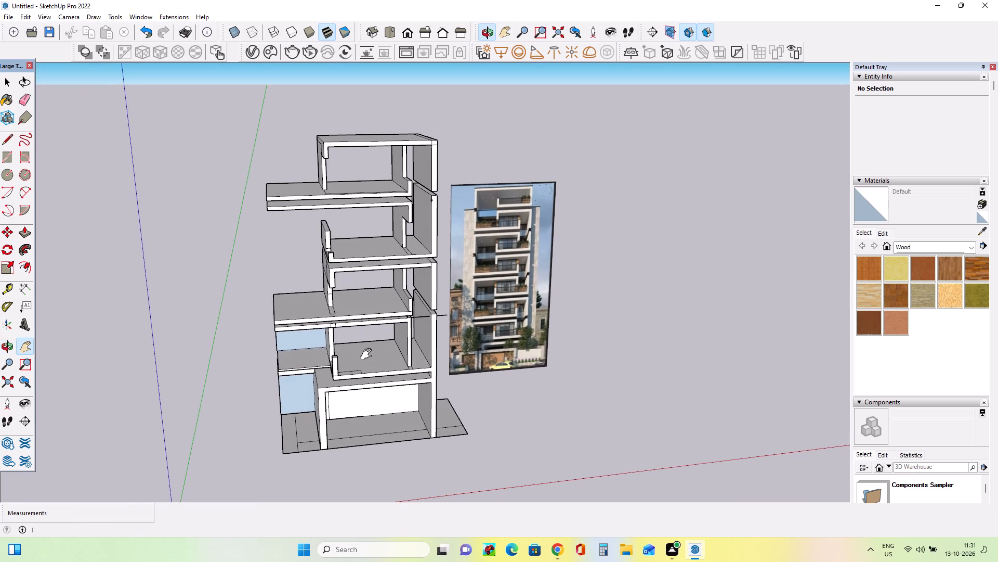
left_click_drag(370, 344, 284, 346)
scroll(380, 337, "down", 3)
scroll(376, 353, "up", 1)
middle_click_drag(376, 353, 379, 337)
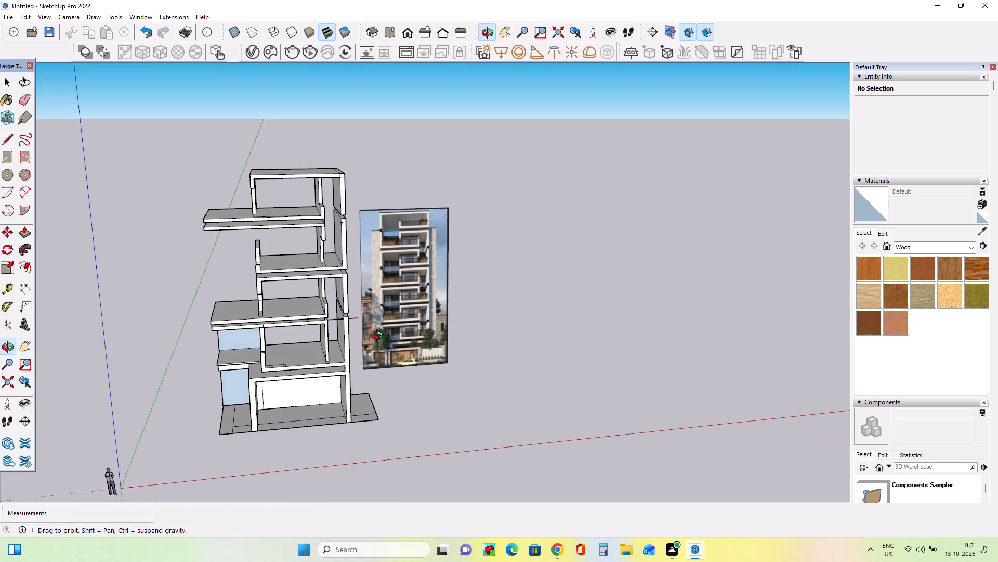
middle_click_drag(379, 337, 379, 336)
scroll(478, 405, "down", 2)
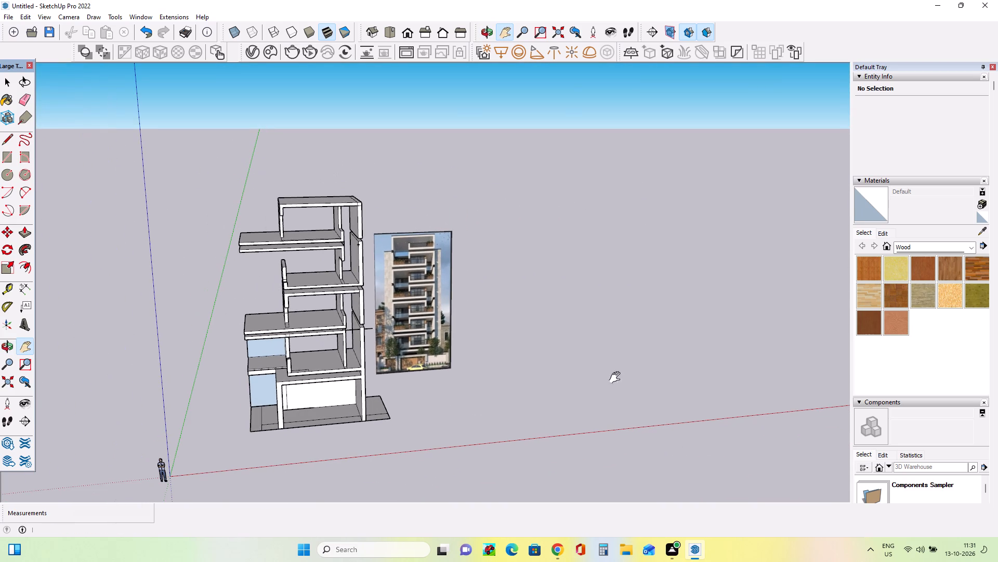
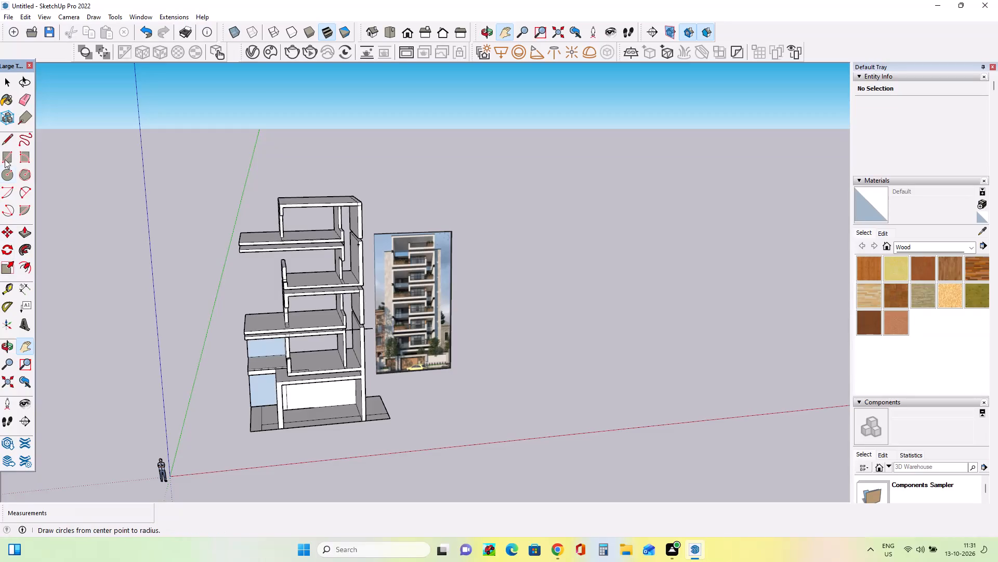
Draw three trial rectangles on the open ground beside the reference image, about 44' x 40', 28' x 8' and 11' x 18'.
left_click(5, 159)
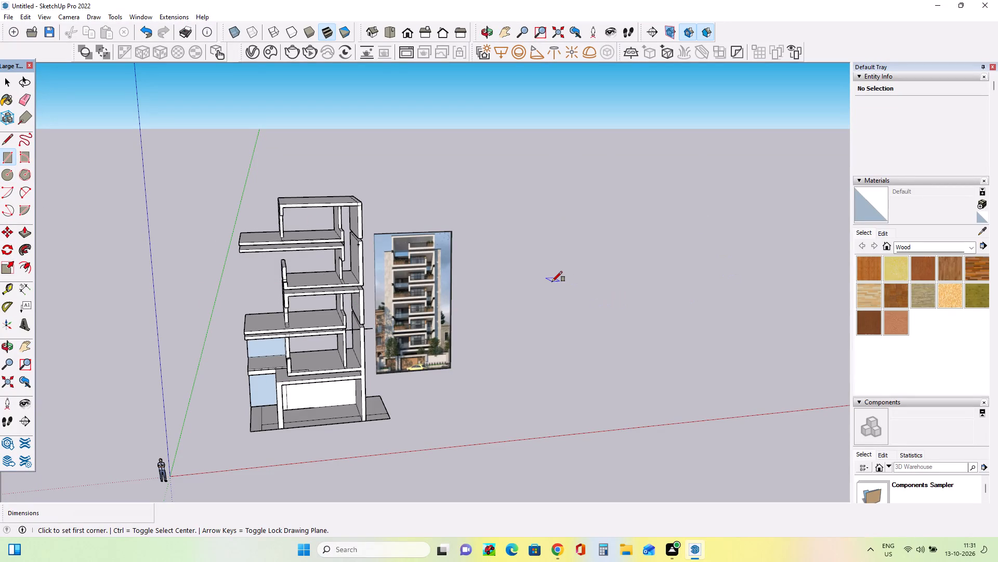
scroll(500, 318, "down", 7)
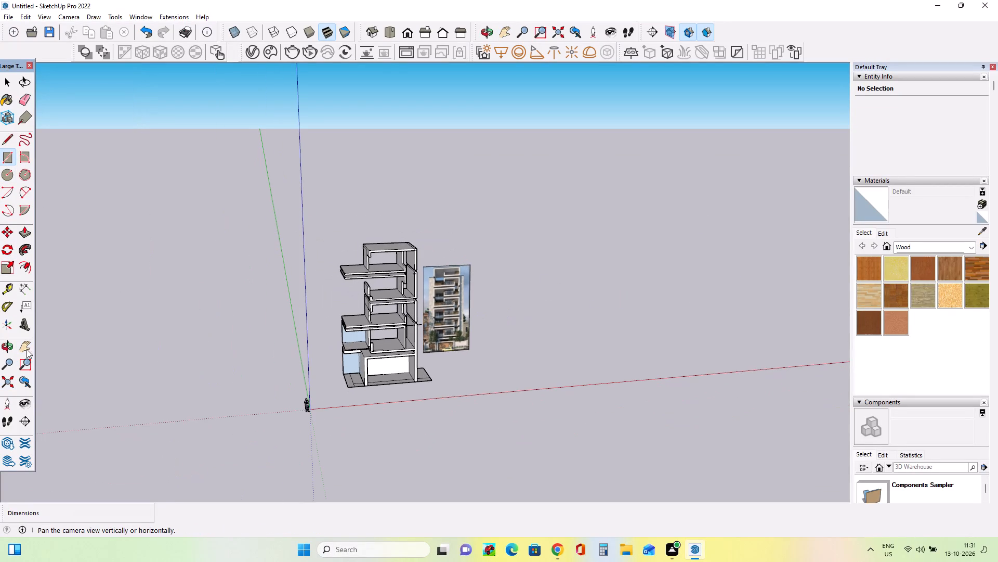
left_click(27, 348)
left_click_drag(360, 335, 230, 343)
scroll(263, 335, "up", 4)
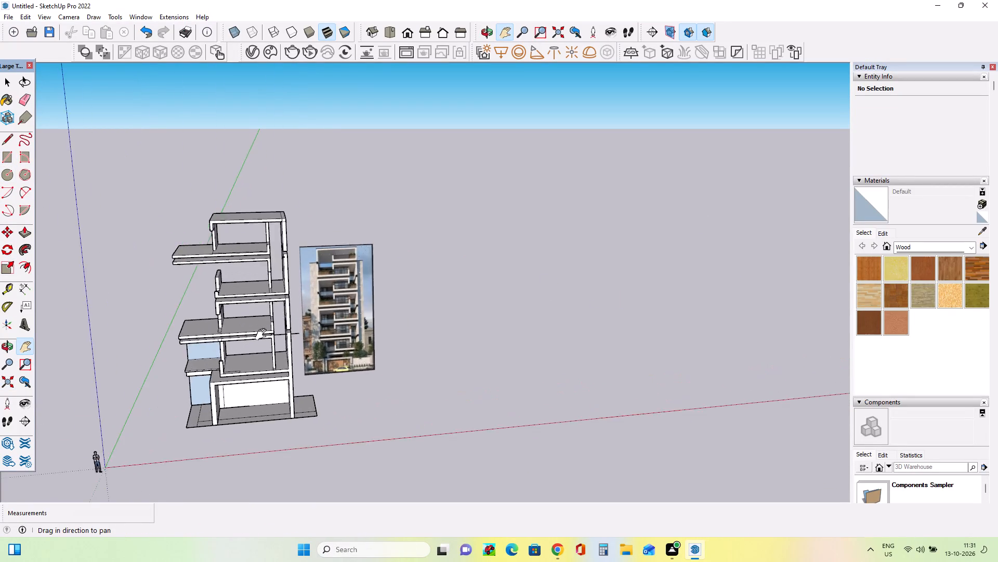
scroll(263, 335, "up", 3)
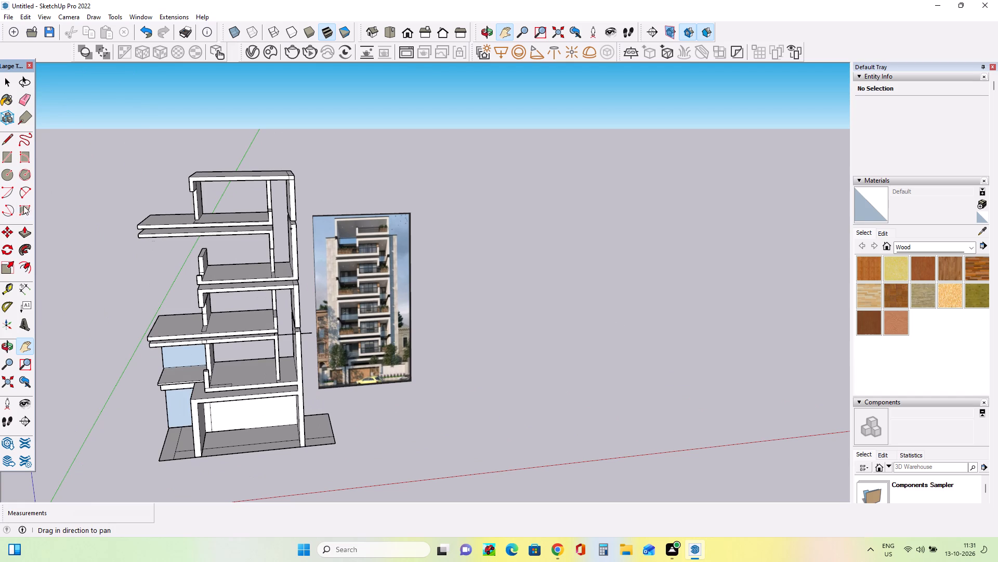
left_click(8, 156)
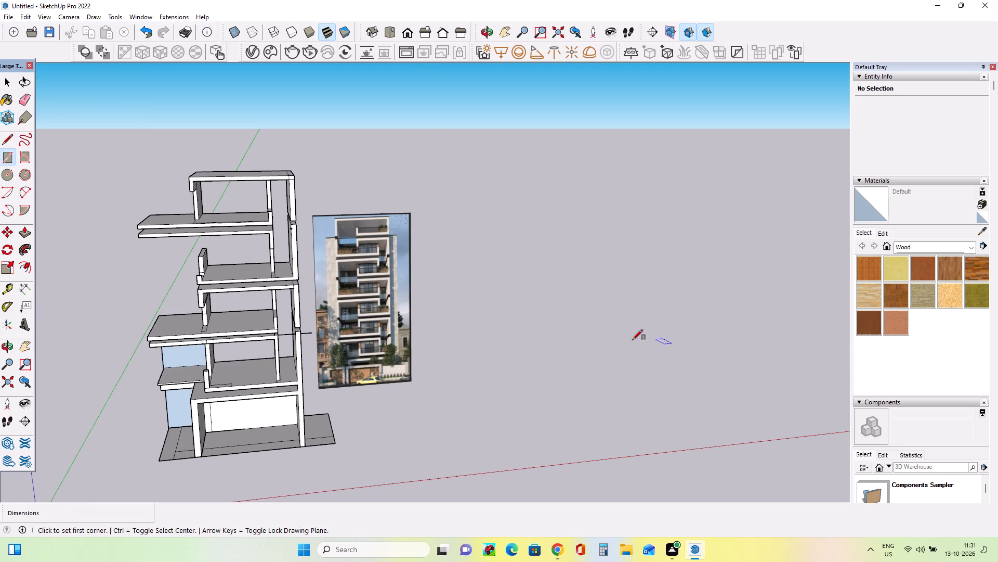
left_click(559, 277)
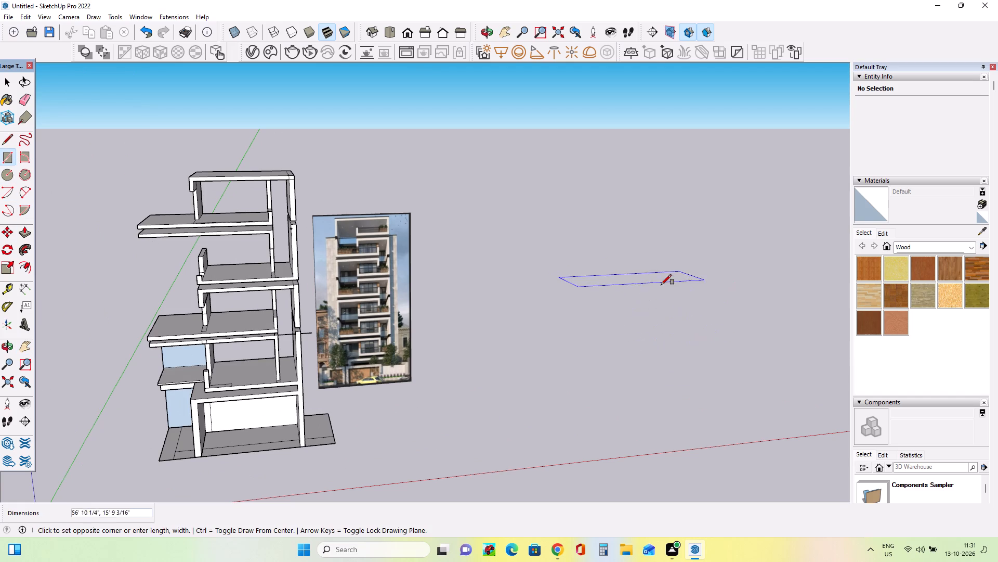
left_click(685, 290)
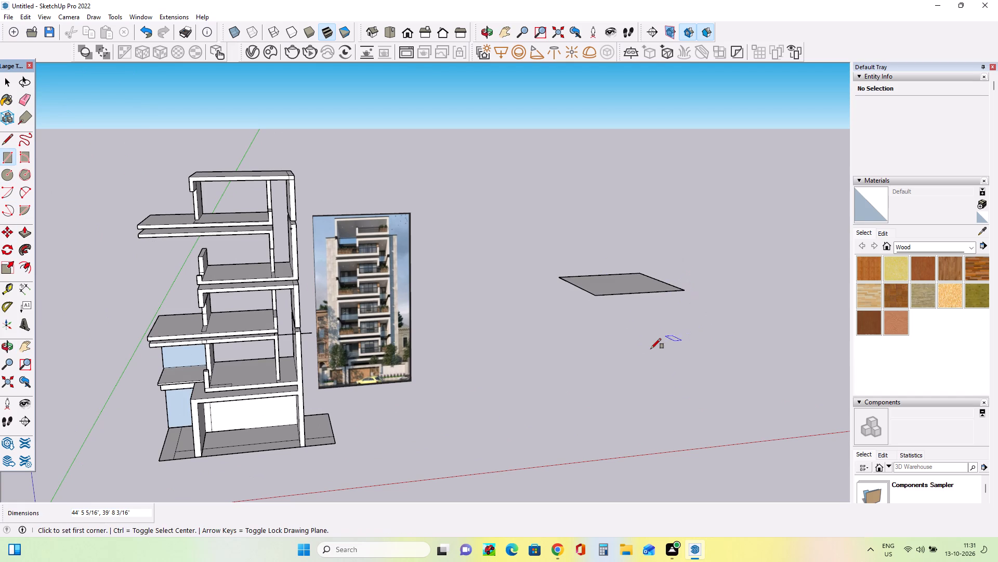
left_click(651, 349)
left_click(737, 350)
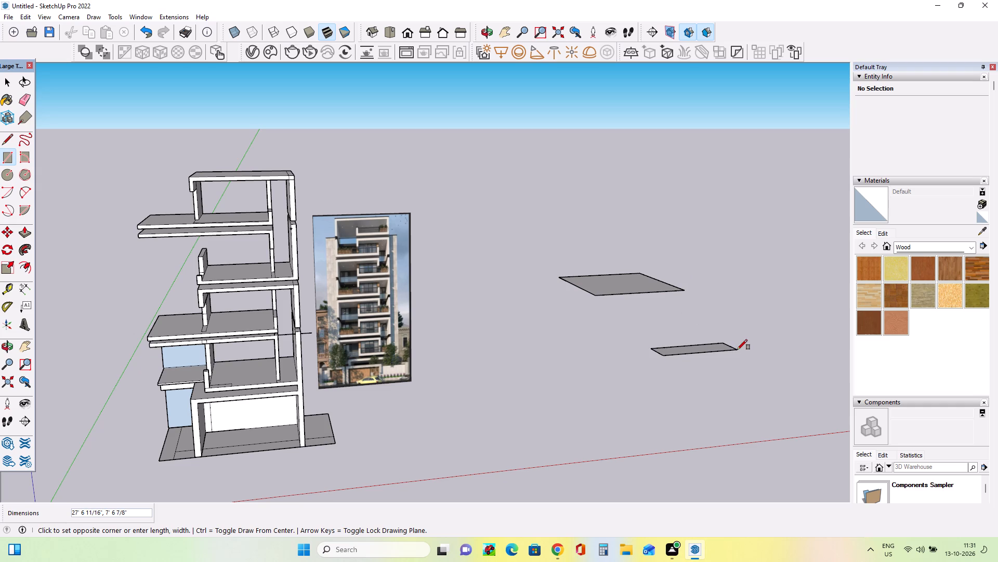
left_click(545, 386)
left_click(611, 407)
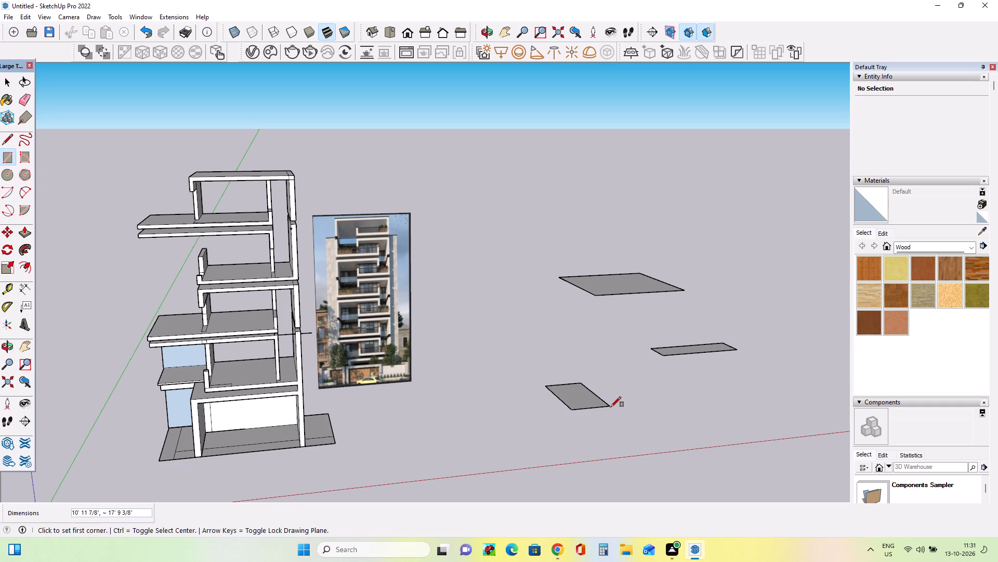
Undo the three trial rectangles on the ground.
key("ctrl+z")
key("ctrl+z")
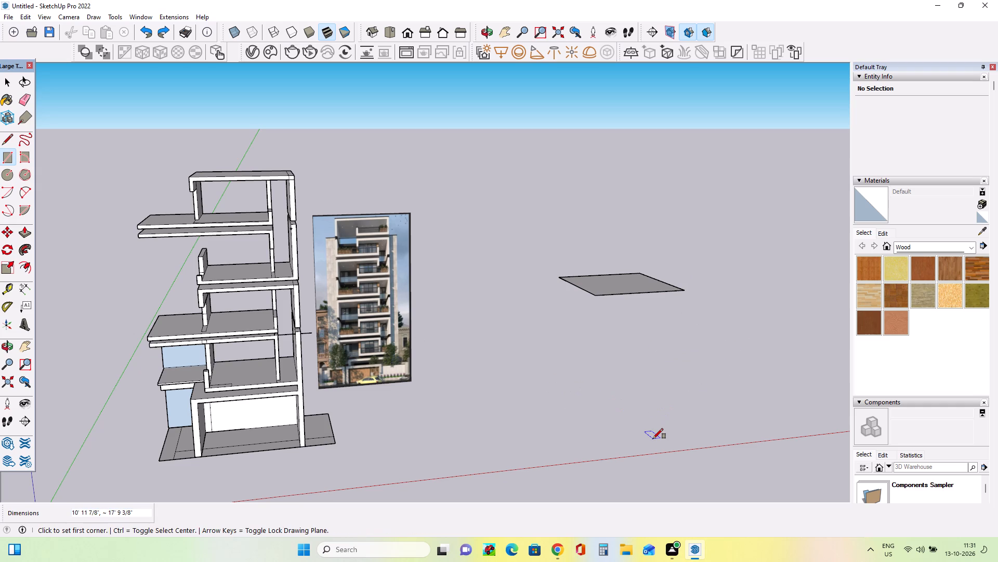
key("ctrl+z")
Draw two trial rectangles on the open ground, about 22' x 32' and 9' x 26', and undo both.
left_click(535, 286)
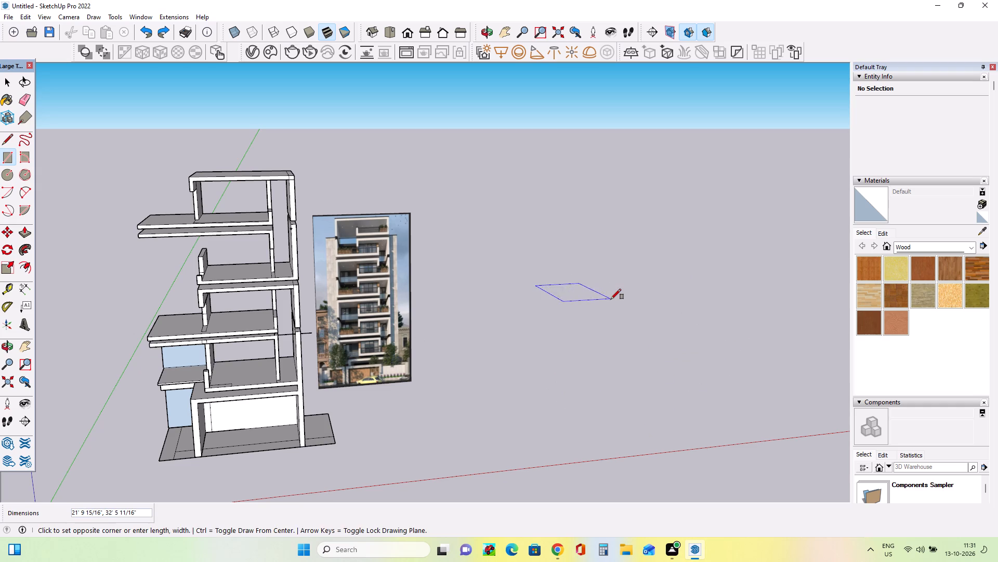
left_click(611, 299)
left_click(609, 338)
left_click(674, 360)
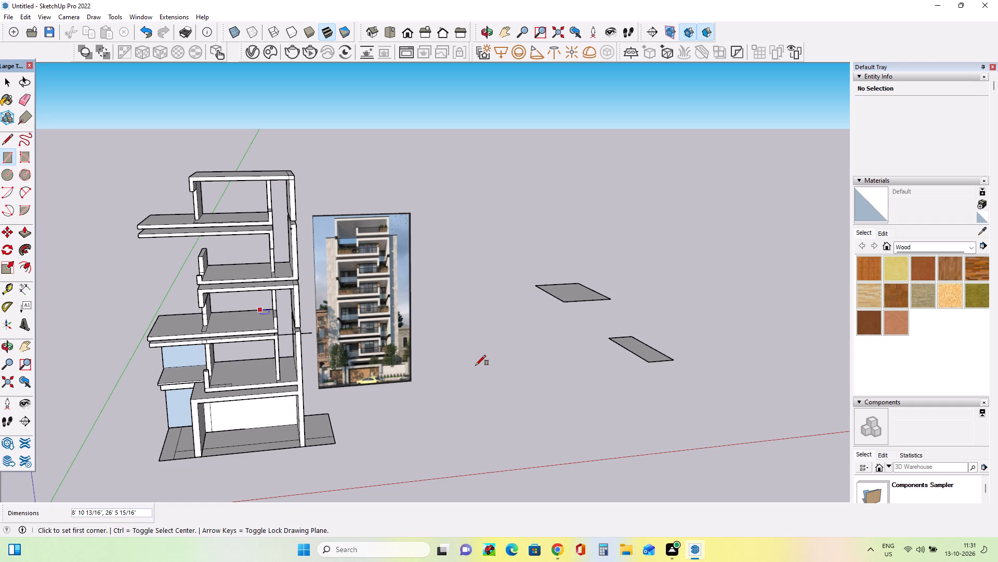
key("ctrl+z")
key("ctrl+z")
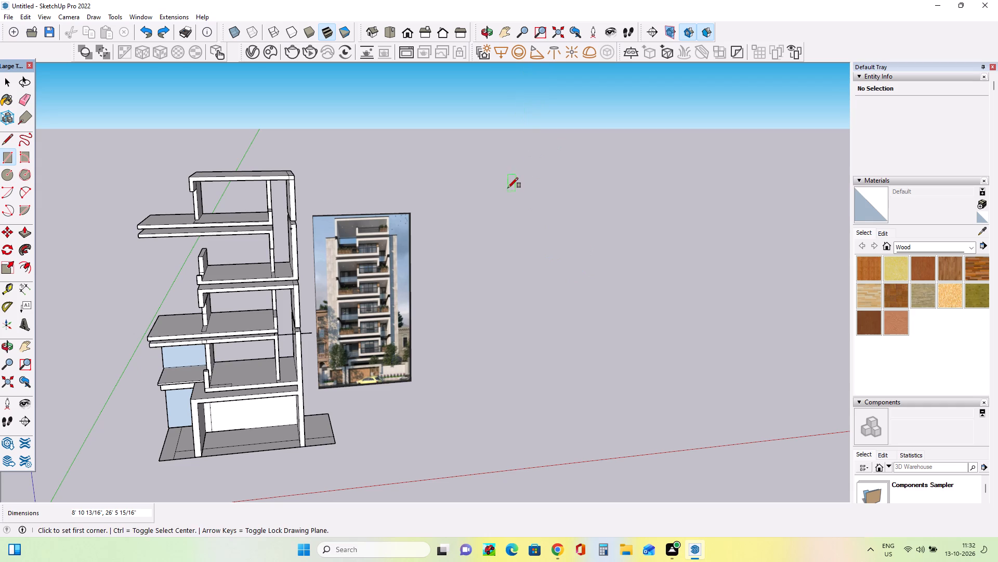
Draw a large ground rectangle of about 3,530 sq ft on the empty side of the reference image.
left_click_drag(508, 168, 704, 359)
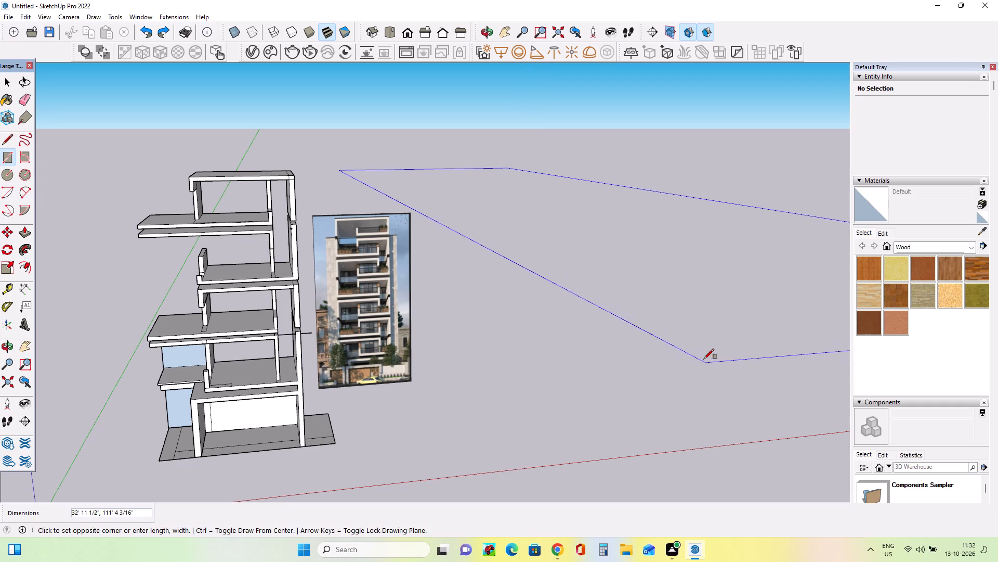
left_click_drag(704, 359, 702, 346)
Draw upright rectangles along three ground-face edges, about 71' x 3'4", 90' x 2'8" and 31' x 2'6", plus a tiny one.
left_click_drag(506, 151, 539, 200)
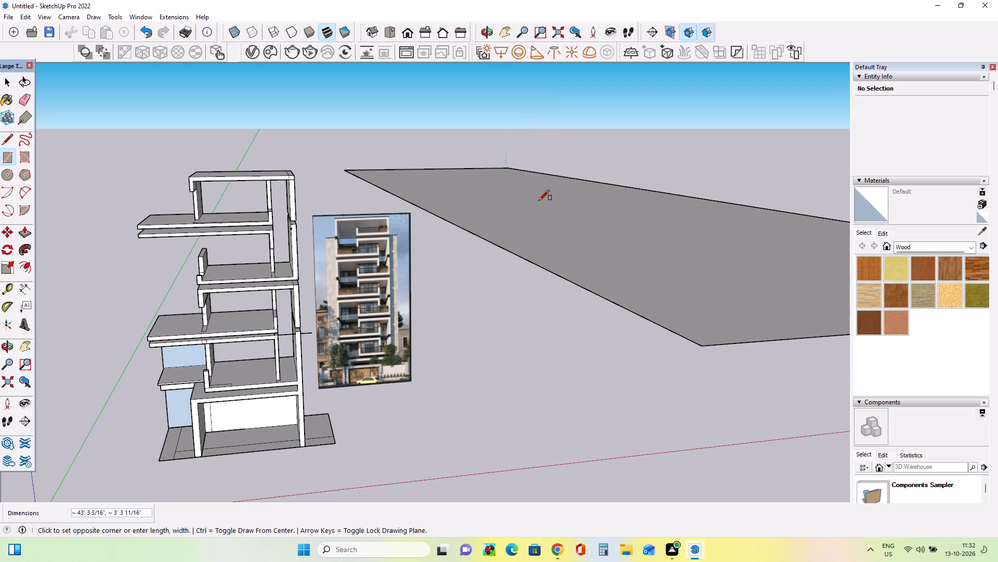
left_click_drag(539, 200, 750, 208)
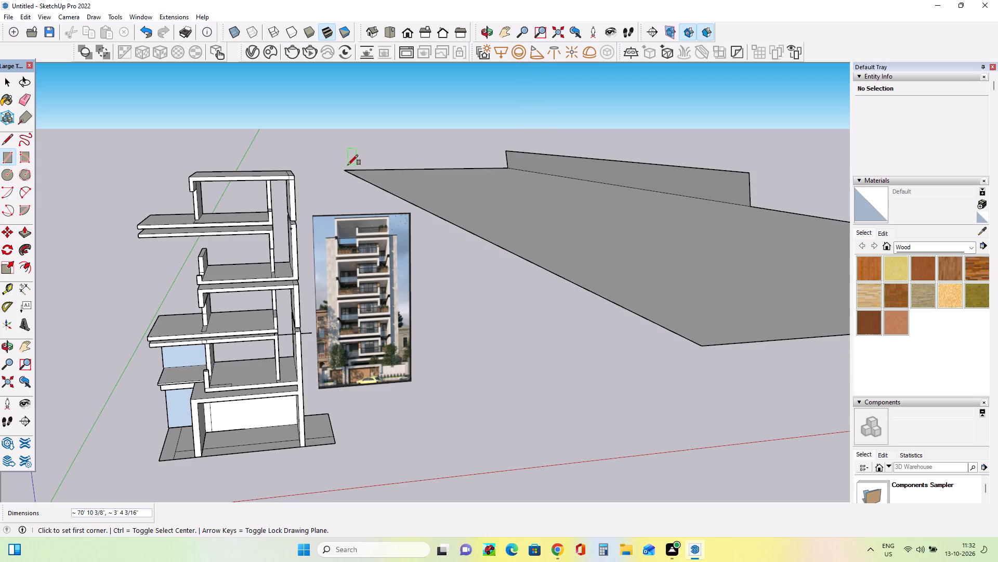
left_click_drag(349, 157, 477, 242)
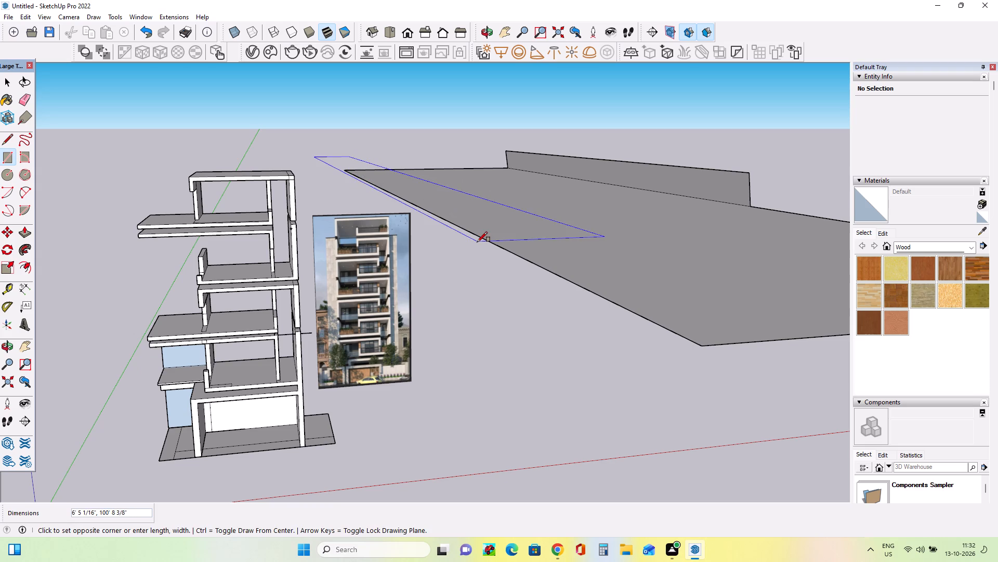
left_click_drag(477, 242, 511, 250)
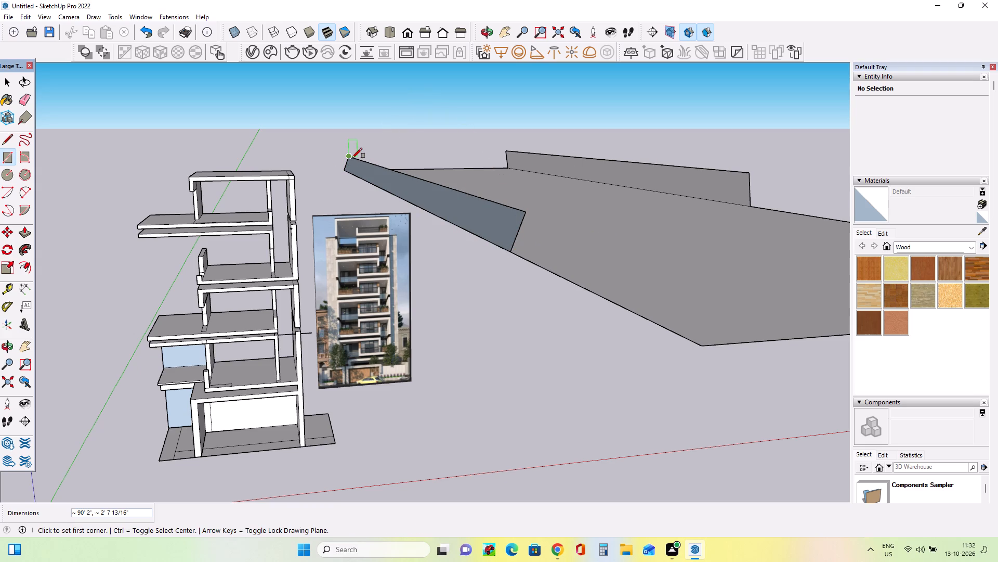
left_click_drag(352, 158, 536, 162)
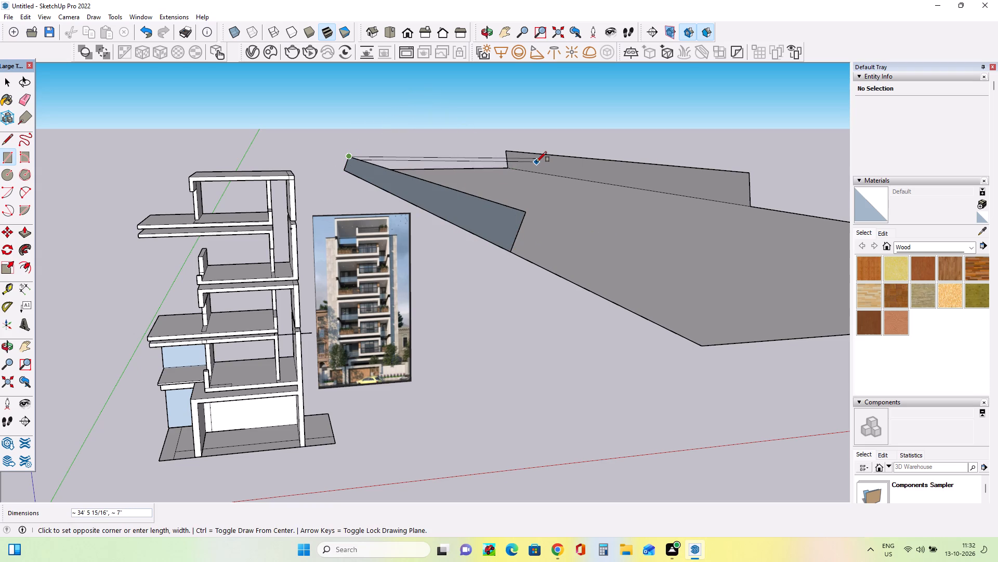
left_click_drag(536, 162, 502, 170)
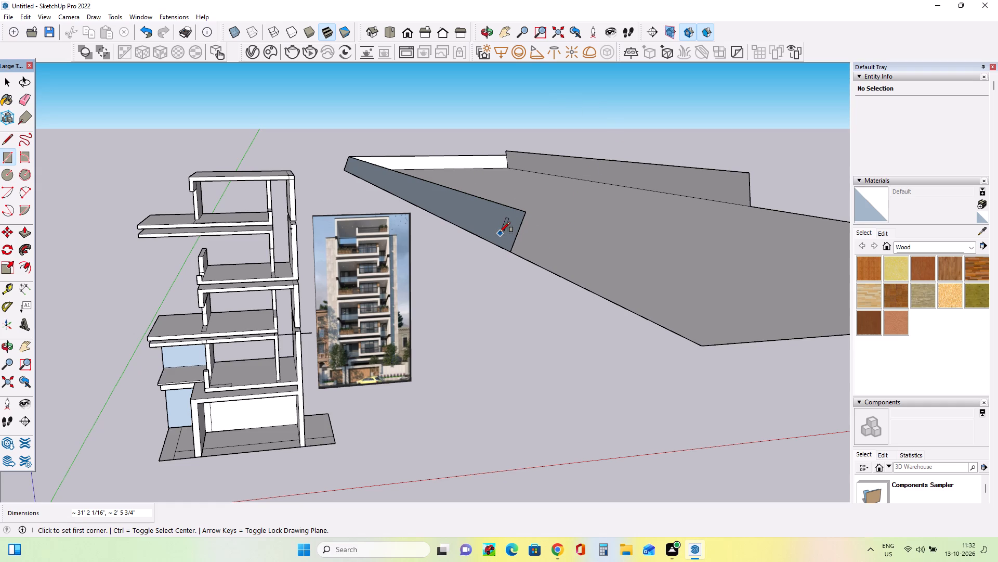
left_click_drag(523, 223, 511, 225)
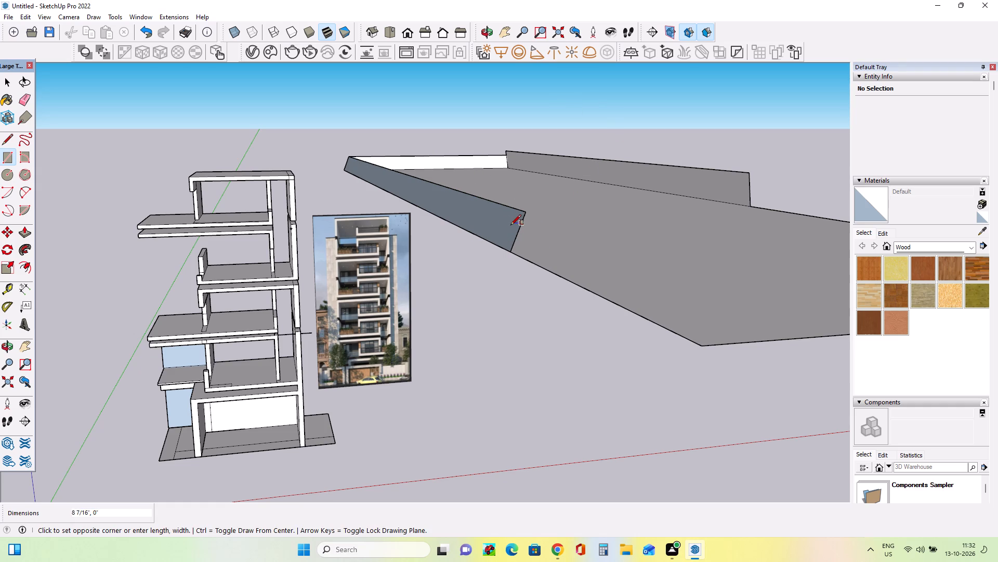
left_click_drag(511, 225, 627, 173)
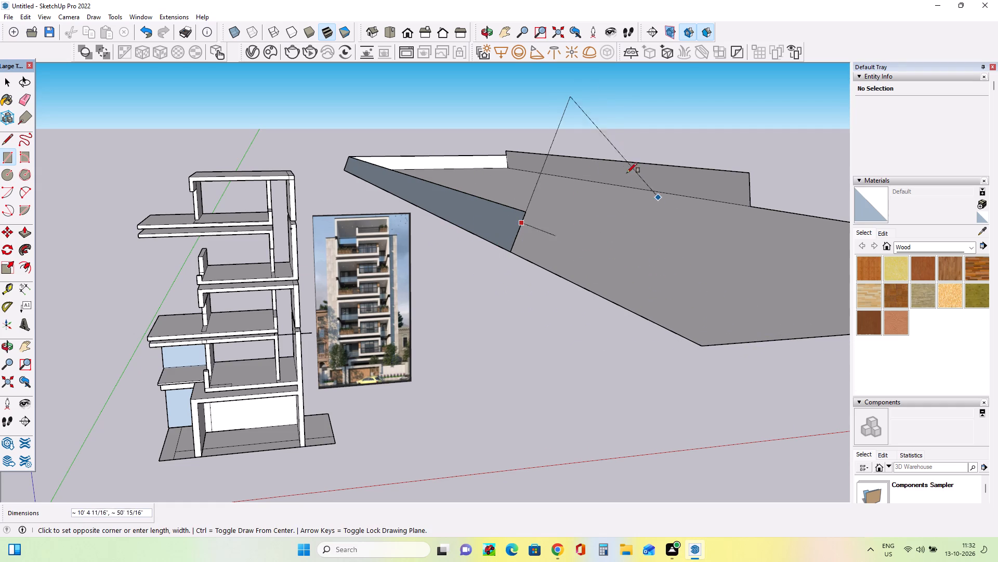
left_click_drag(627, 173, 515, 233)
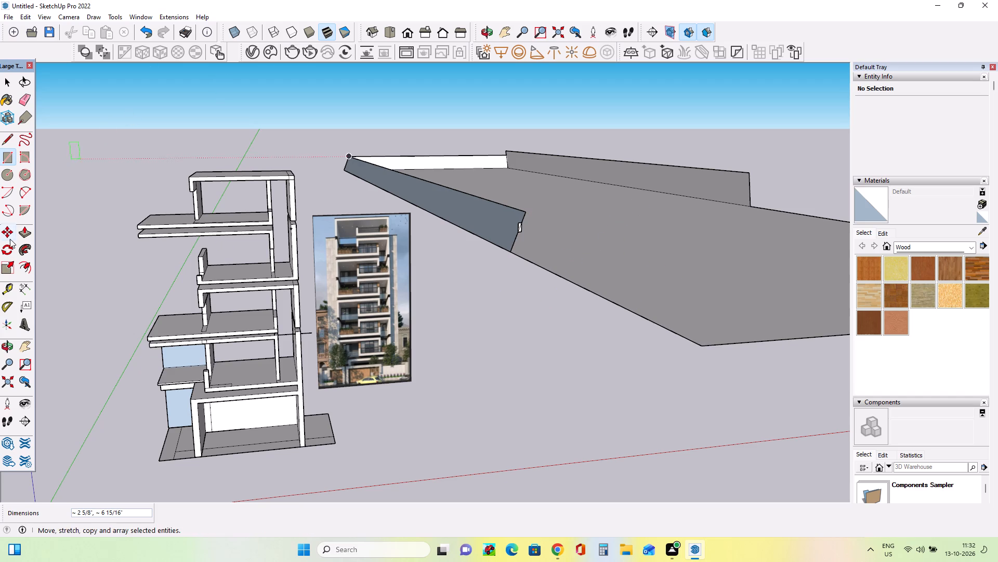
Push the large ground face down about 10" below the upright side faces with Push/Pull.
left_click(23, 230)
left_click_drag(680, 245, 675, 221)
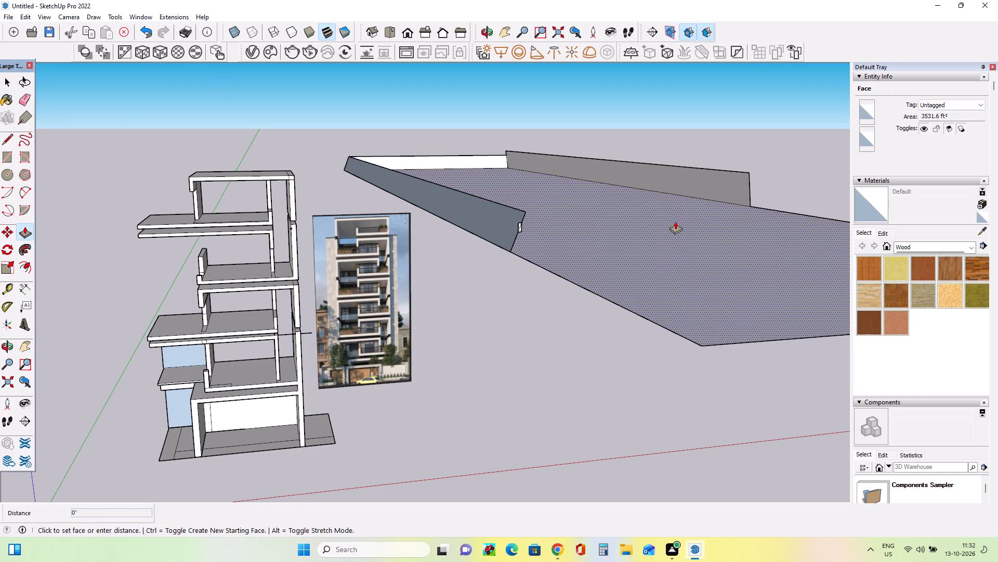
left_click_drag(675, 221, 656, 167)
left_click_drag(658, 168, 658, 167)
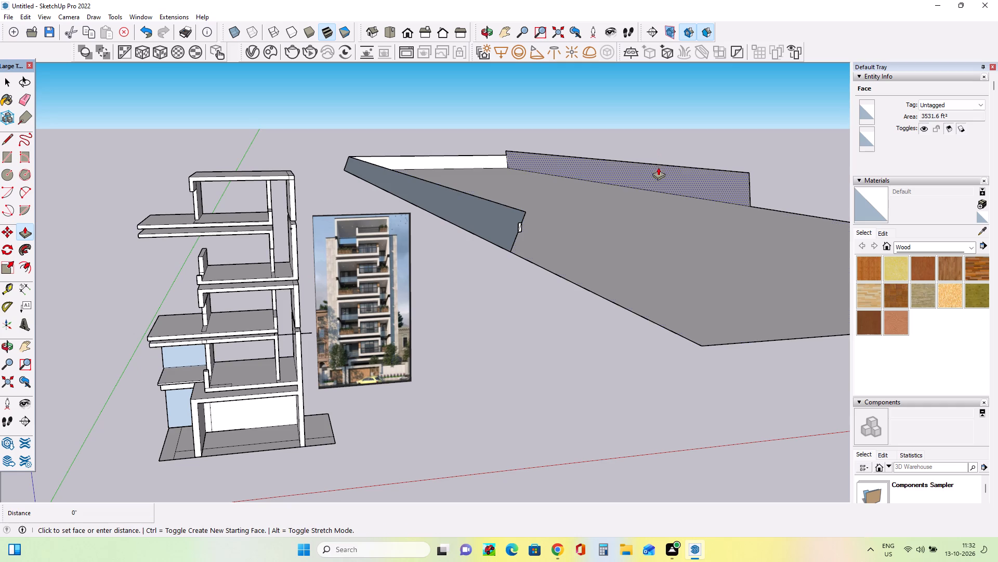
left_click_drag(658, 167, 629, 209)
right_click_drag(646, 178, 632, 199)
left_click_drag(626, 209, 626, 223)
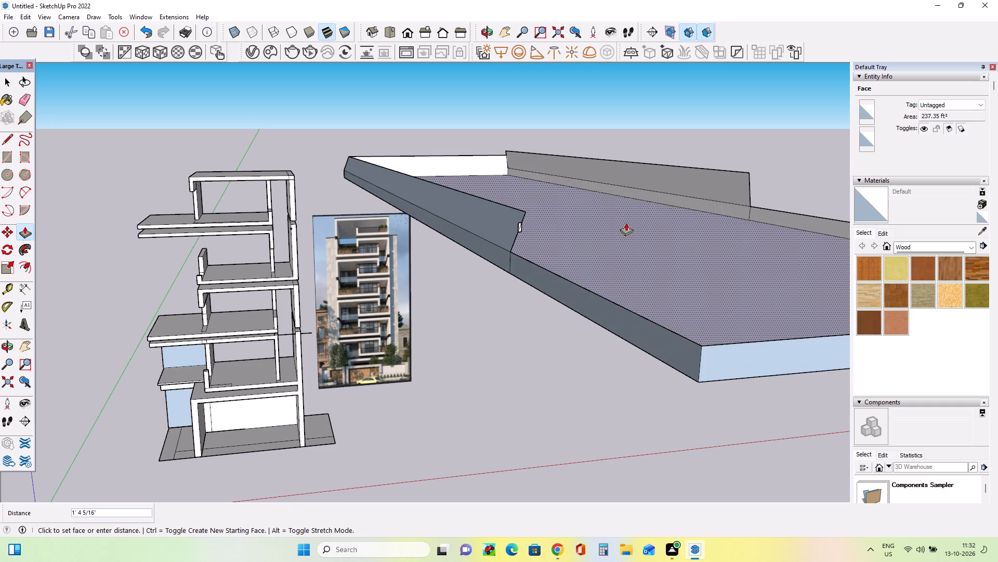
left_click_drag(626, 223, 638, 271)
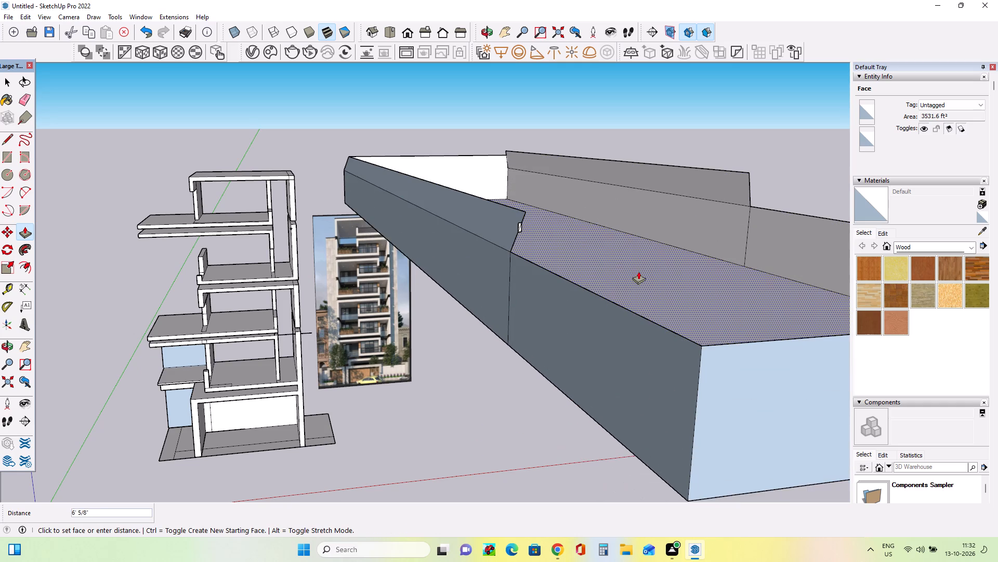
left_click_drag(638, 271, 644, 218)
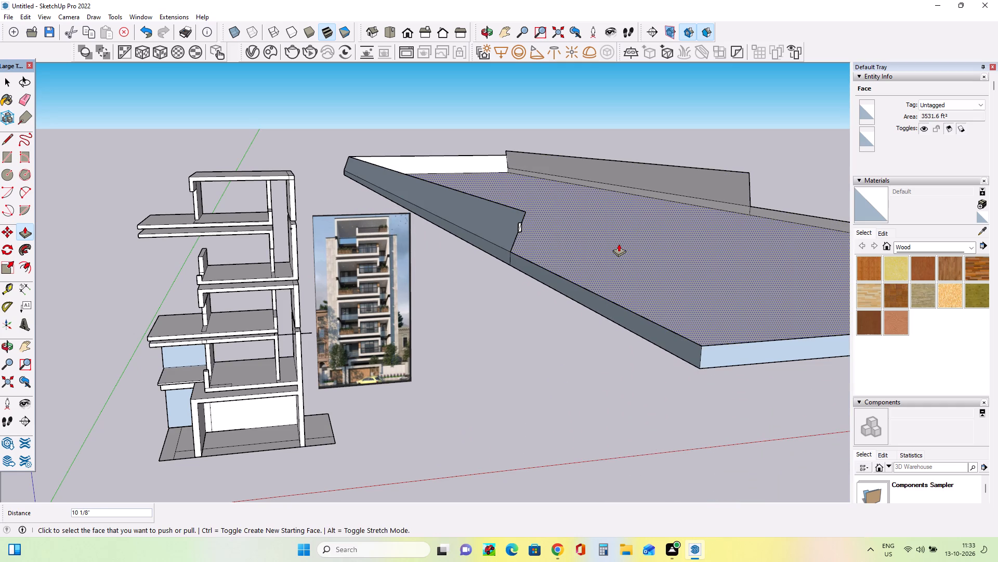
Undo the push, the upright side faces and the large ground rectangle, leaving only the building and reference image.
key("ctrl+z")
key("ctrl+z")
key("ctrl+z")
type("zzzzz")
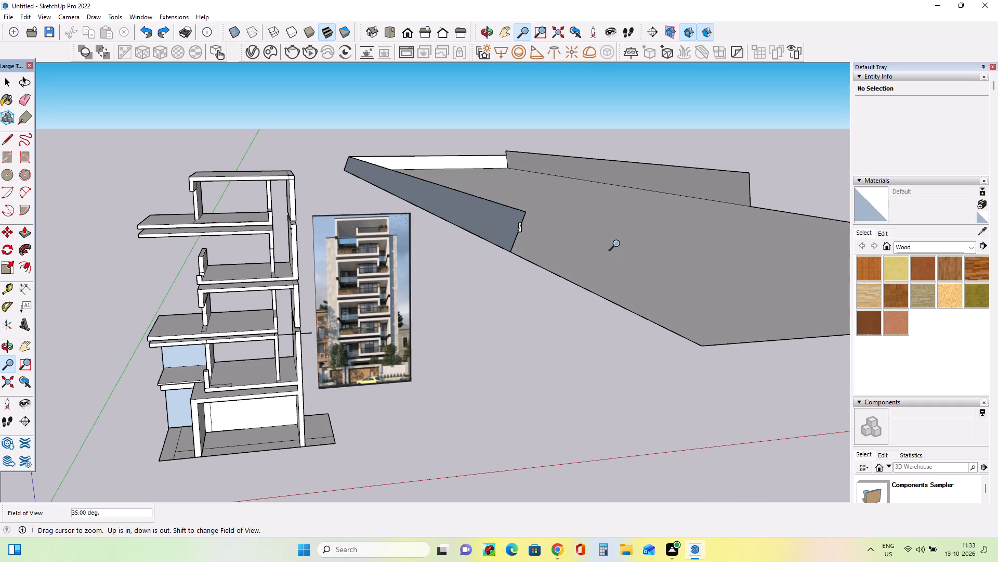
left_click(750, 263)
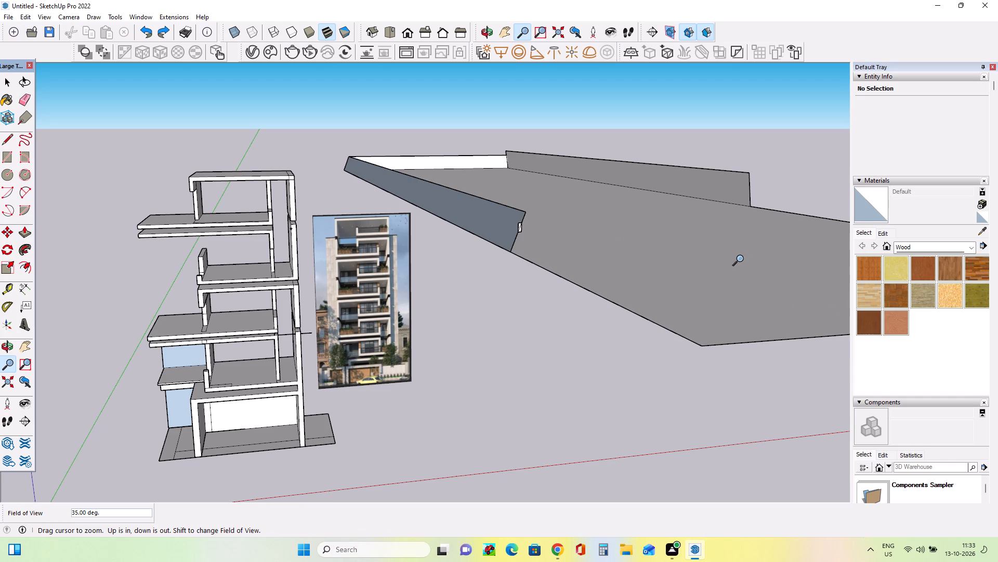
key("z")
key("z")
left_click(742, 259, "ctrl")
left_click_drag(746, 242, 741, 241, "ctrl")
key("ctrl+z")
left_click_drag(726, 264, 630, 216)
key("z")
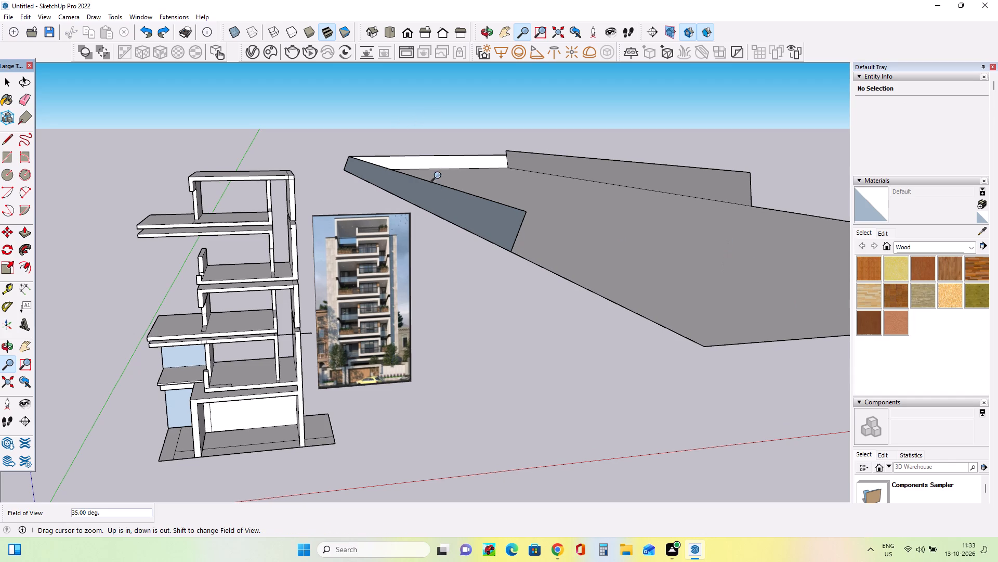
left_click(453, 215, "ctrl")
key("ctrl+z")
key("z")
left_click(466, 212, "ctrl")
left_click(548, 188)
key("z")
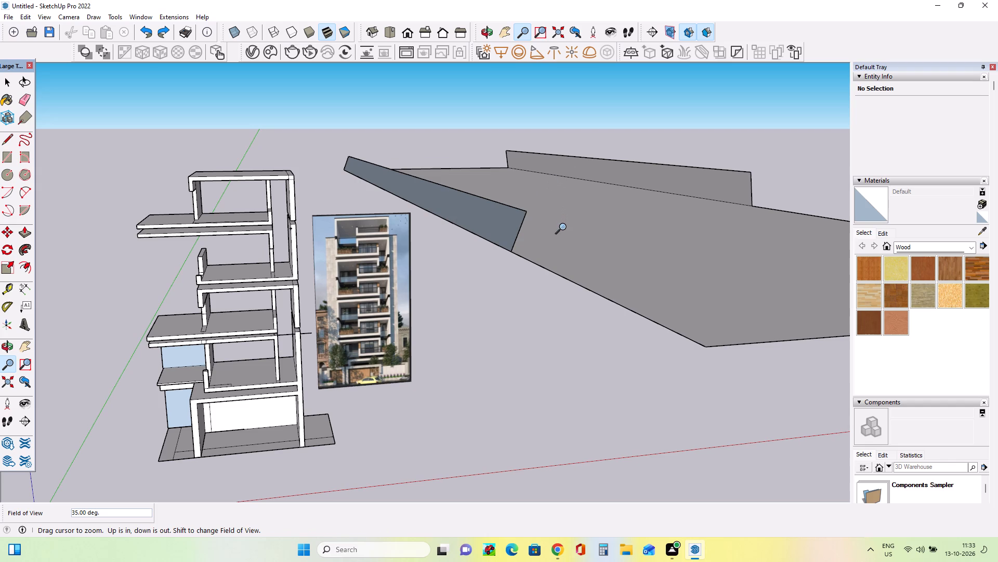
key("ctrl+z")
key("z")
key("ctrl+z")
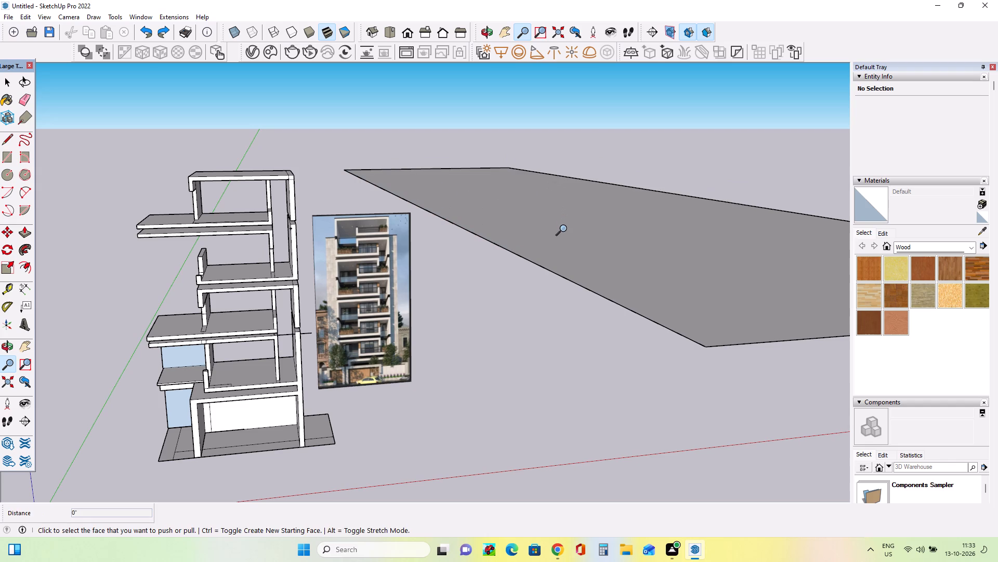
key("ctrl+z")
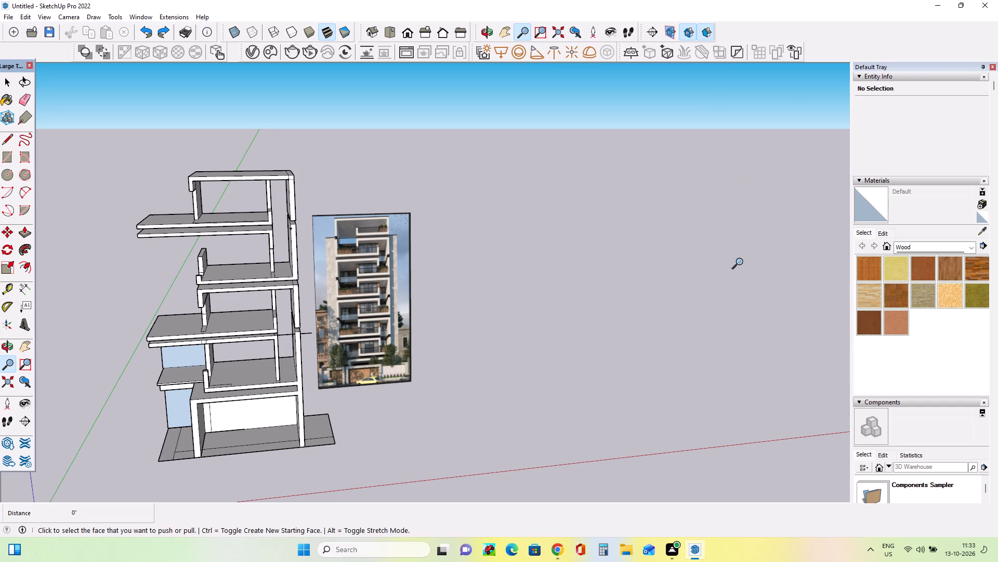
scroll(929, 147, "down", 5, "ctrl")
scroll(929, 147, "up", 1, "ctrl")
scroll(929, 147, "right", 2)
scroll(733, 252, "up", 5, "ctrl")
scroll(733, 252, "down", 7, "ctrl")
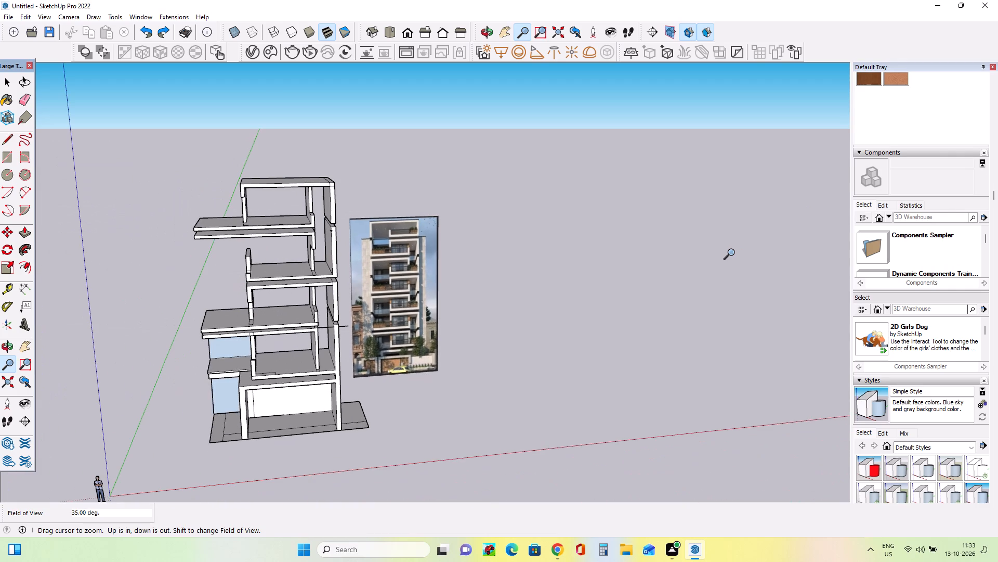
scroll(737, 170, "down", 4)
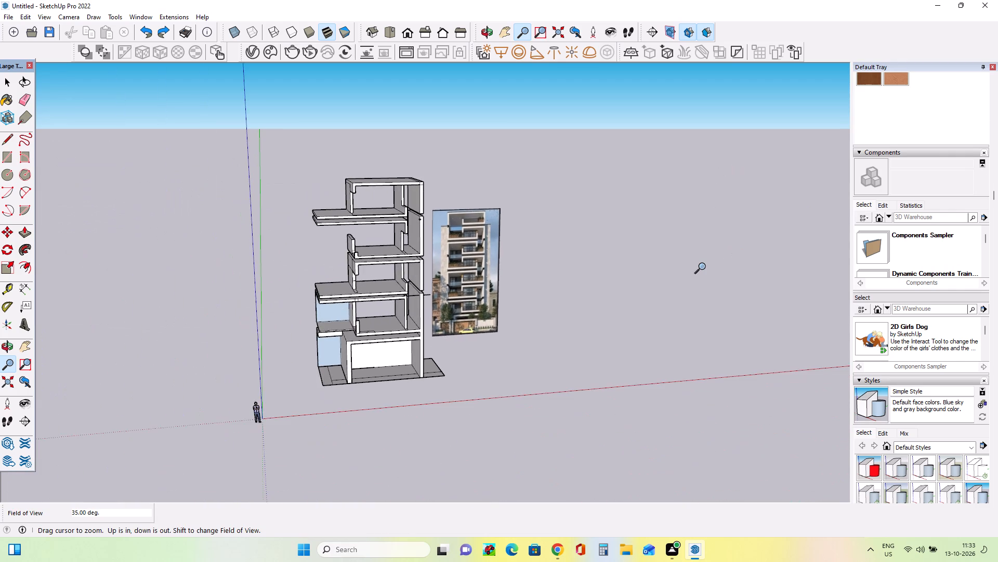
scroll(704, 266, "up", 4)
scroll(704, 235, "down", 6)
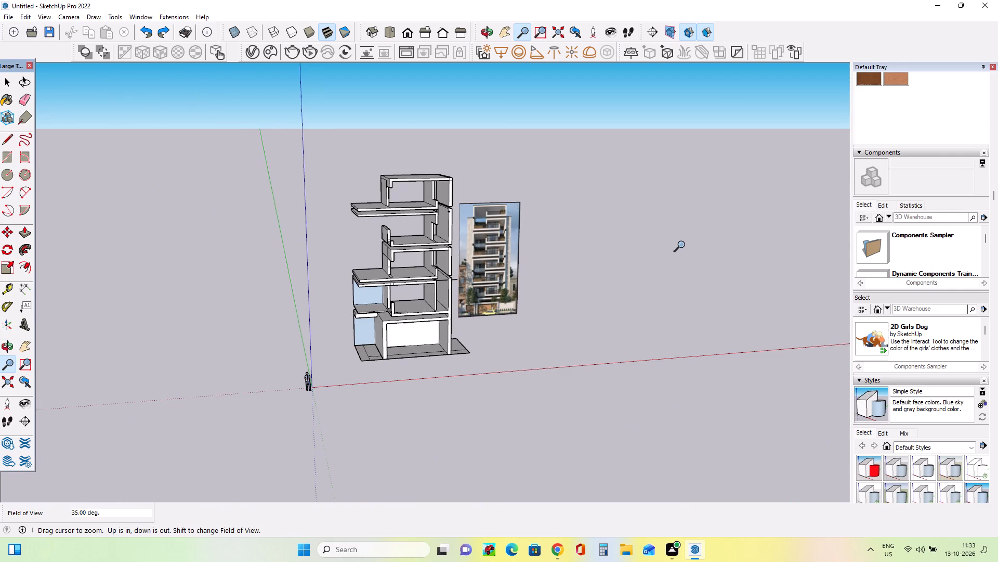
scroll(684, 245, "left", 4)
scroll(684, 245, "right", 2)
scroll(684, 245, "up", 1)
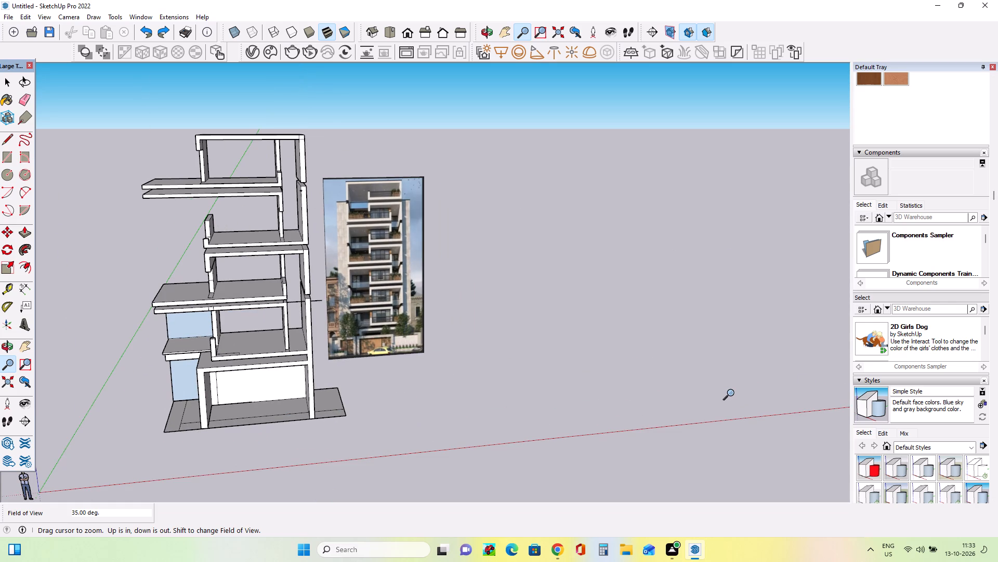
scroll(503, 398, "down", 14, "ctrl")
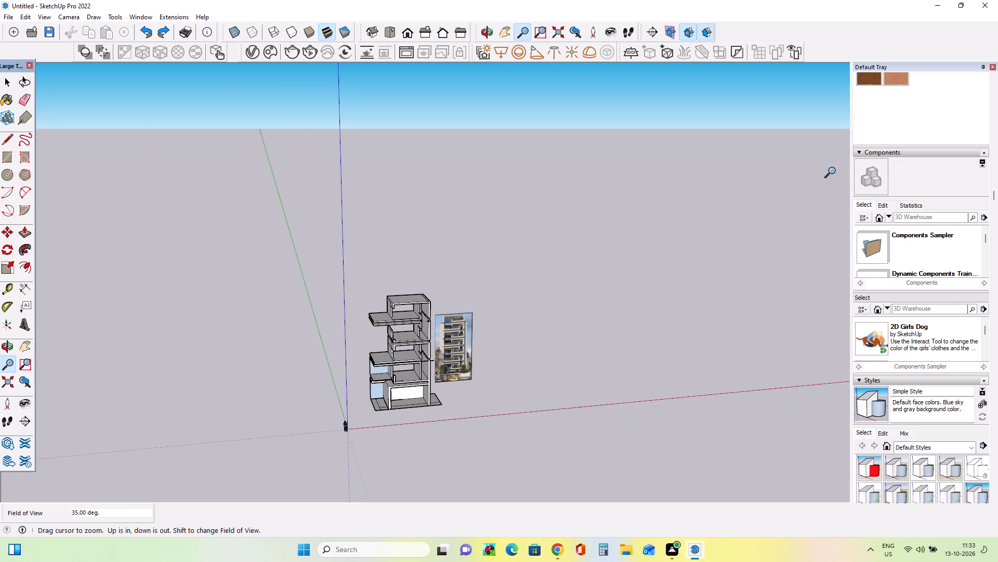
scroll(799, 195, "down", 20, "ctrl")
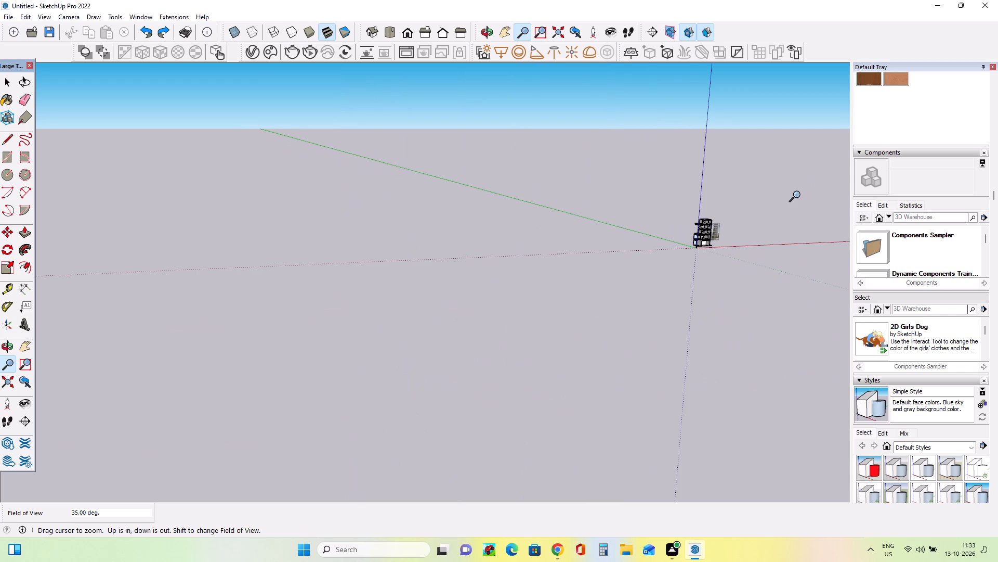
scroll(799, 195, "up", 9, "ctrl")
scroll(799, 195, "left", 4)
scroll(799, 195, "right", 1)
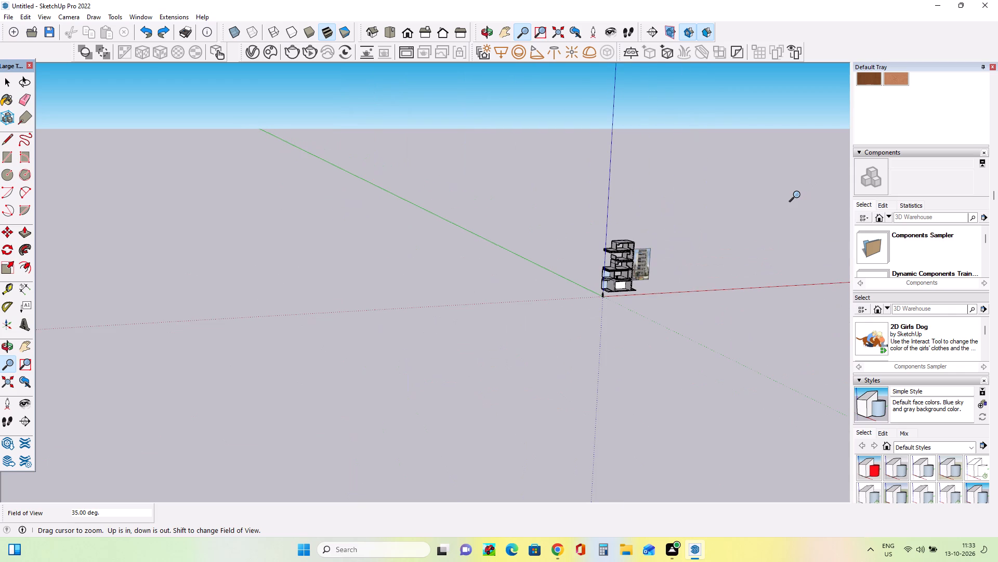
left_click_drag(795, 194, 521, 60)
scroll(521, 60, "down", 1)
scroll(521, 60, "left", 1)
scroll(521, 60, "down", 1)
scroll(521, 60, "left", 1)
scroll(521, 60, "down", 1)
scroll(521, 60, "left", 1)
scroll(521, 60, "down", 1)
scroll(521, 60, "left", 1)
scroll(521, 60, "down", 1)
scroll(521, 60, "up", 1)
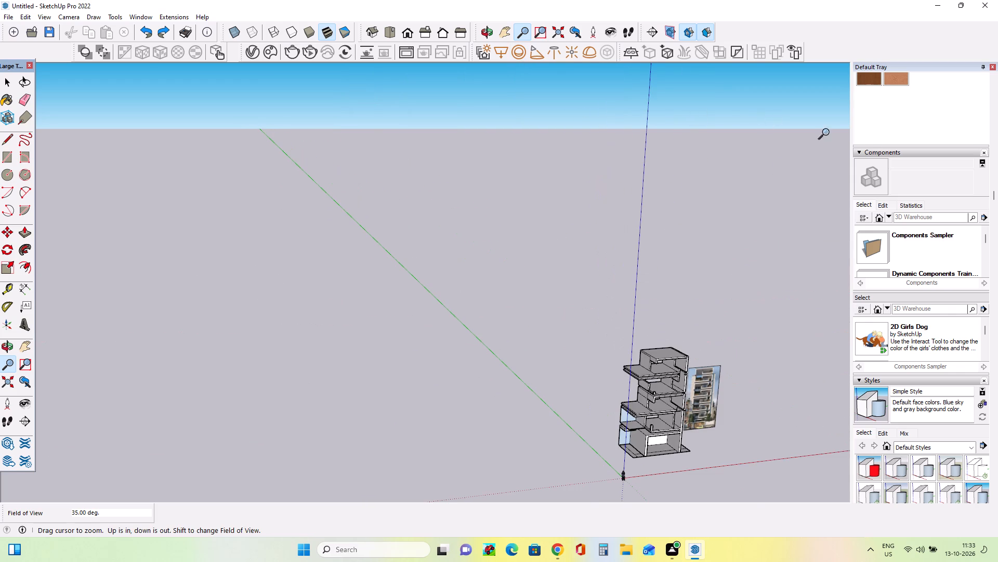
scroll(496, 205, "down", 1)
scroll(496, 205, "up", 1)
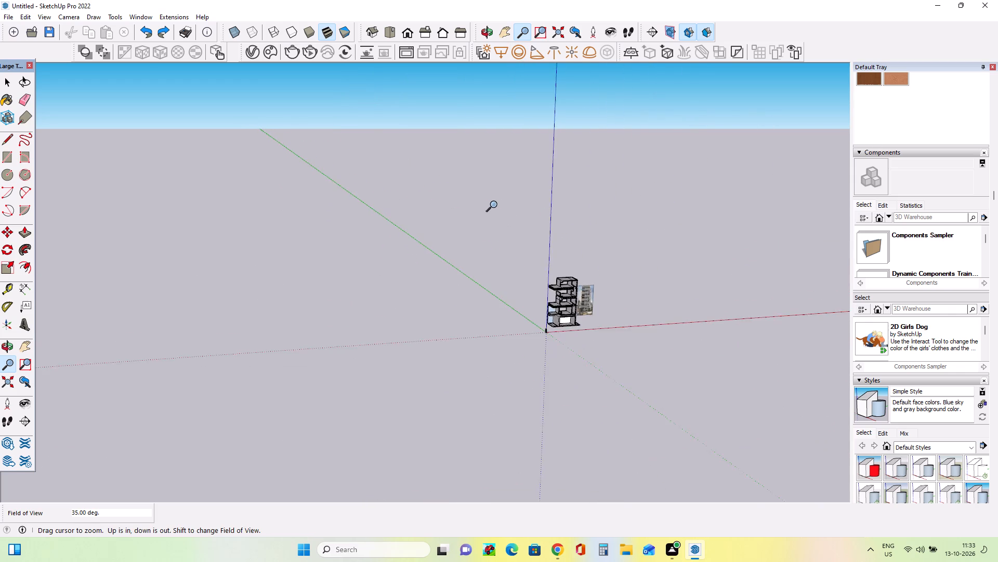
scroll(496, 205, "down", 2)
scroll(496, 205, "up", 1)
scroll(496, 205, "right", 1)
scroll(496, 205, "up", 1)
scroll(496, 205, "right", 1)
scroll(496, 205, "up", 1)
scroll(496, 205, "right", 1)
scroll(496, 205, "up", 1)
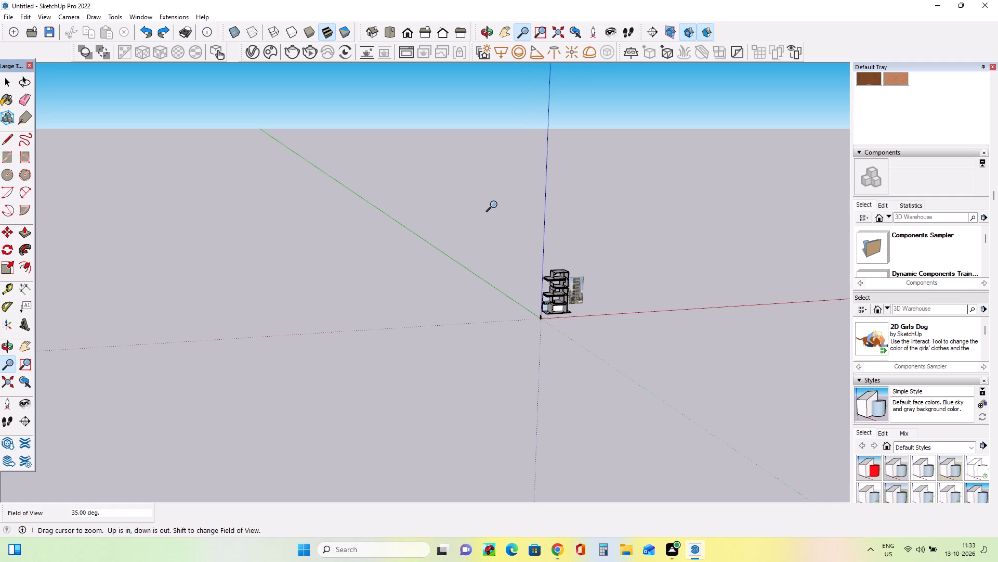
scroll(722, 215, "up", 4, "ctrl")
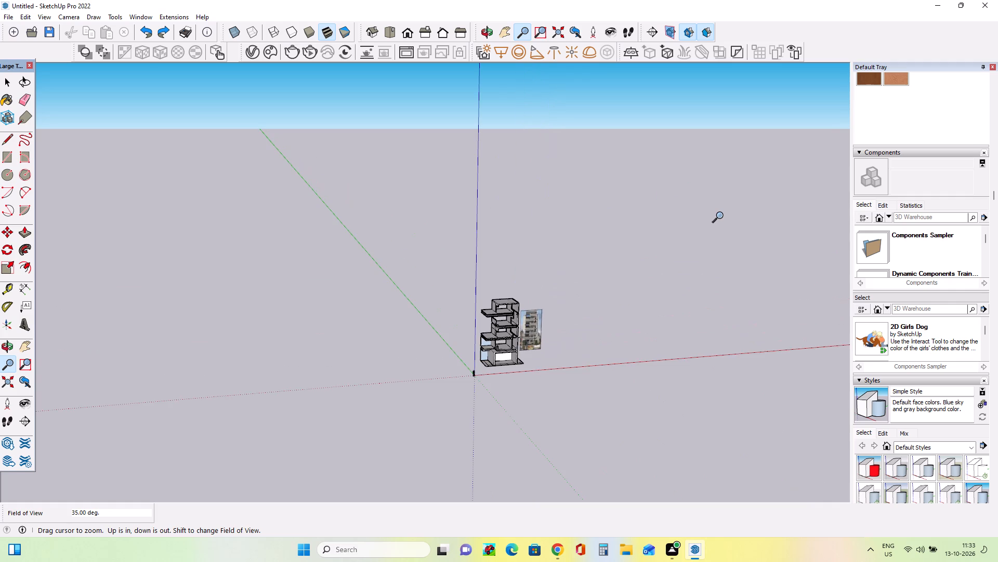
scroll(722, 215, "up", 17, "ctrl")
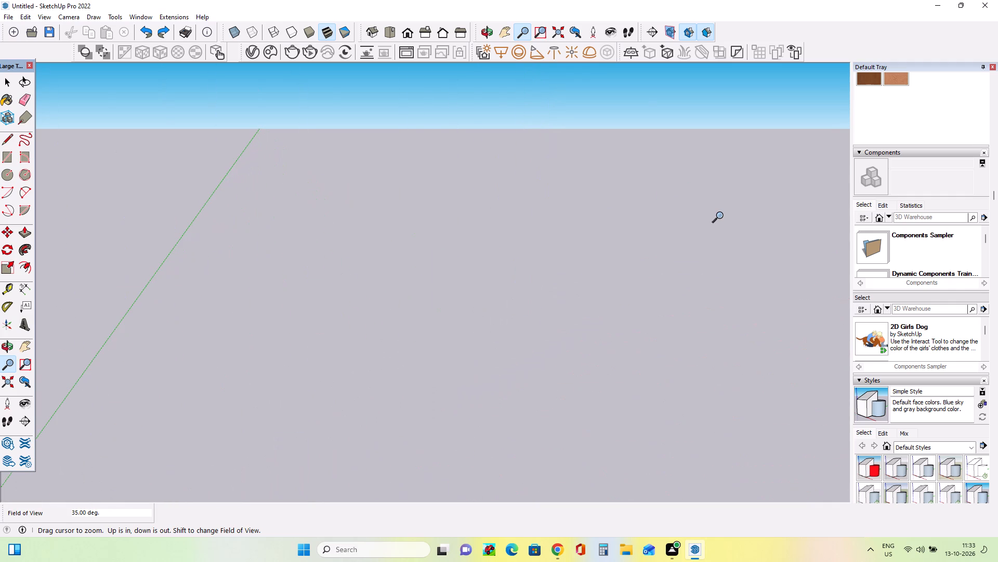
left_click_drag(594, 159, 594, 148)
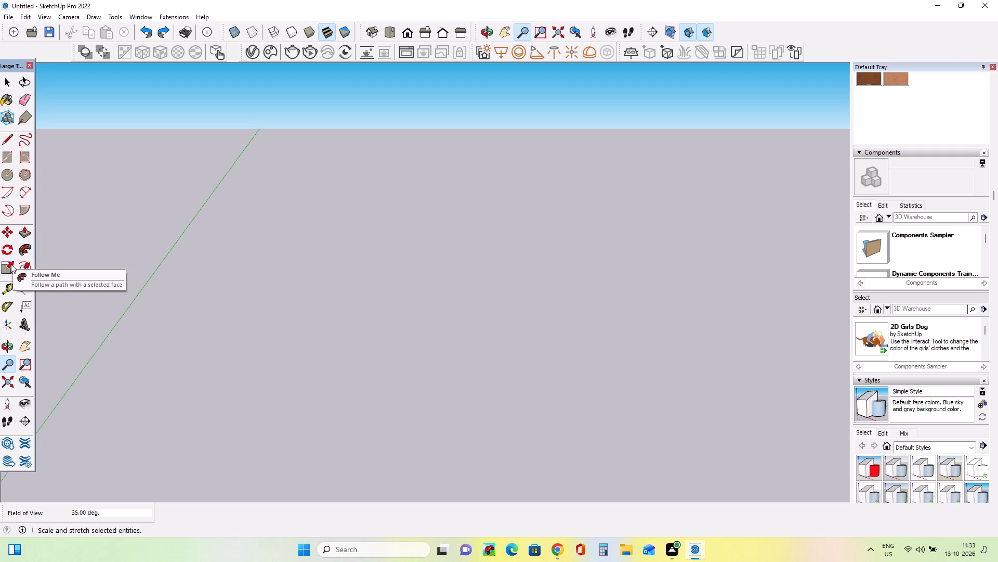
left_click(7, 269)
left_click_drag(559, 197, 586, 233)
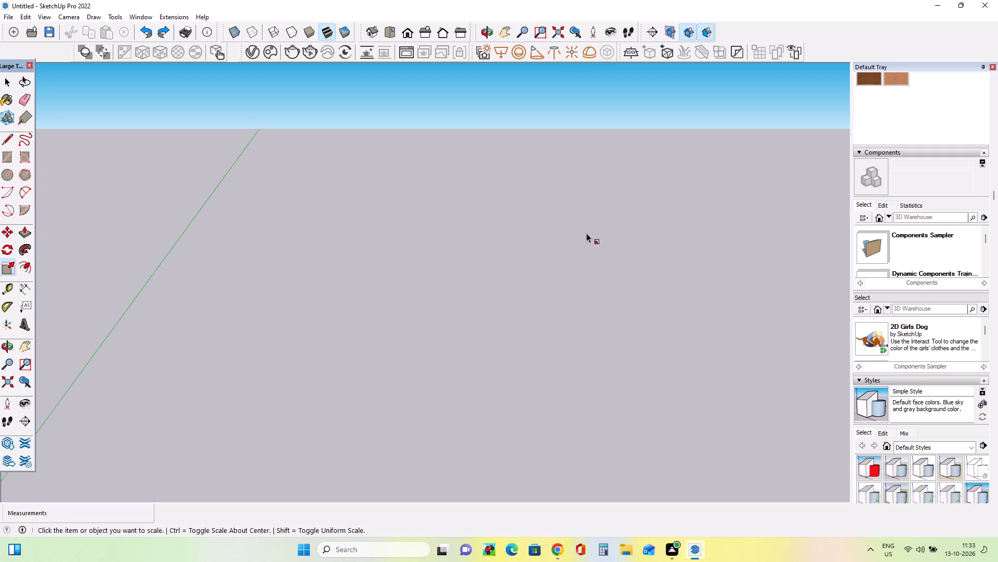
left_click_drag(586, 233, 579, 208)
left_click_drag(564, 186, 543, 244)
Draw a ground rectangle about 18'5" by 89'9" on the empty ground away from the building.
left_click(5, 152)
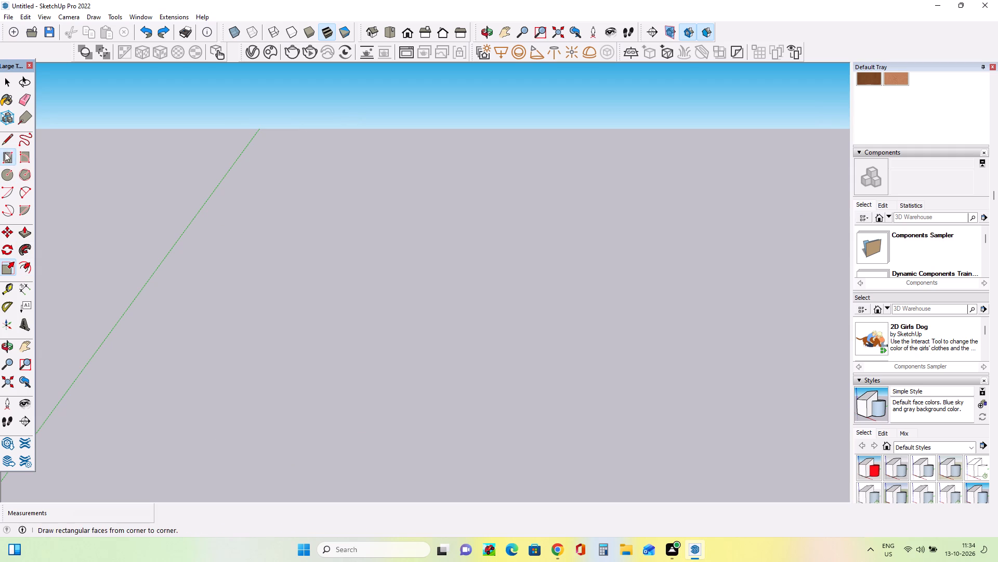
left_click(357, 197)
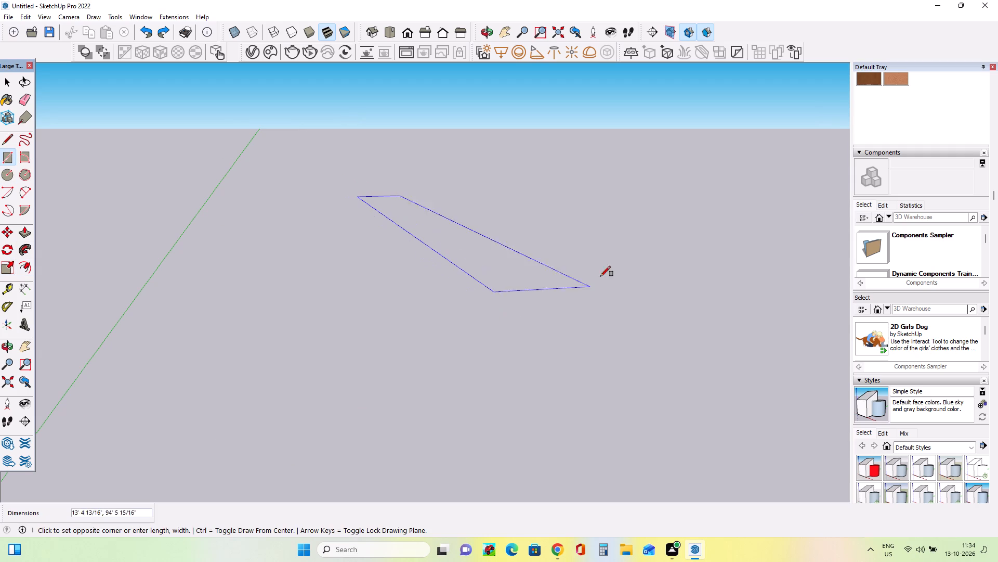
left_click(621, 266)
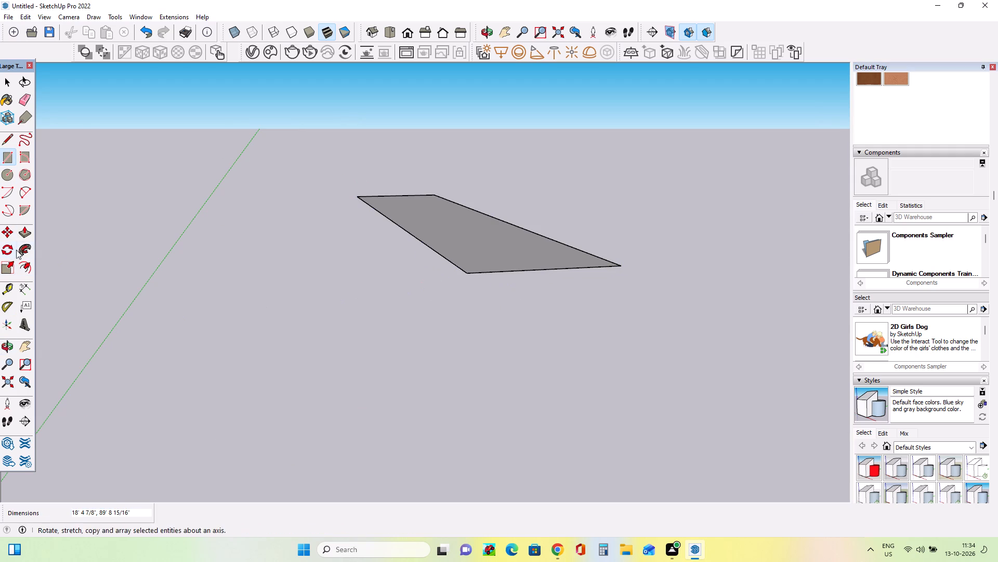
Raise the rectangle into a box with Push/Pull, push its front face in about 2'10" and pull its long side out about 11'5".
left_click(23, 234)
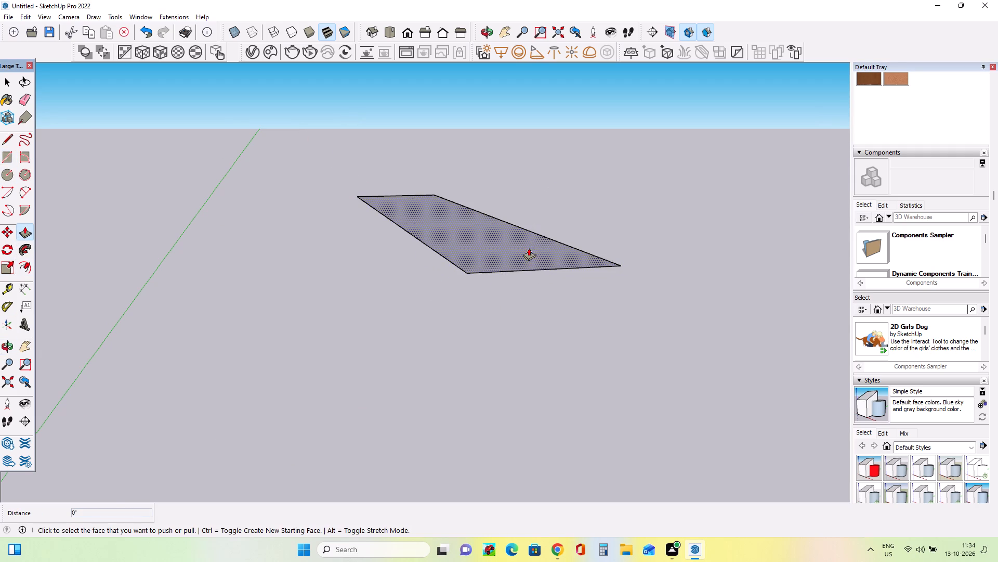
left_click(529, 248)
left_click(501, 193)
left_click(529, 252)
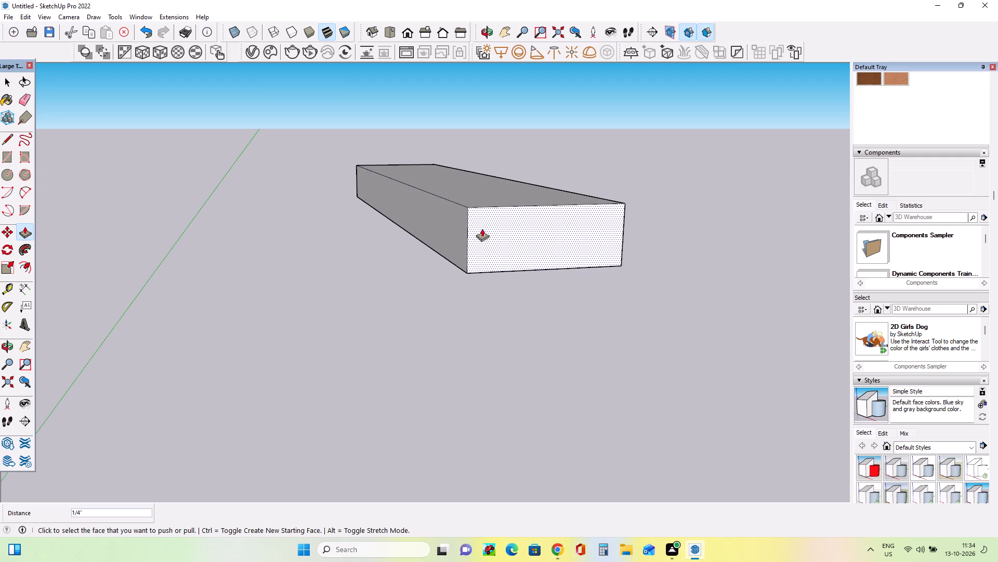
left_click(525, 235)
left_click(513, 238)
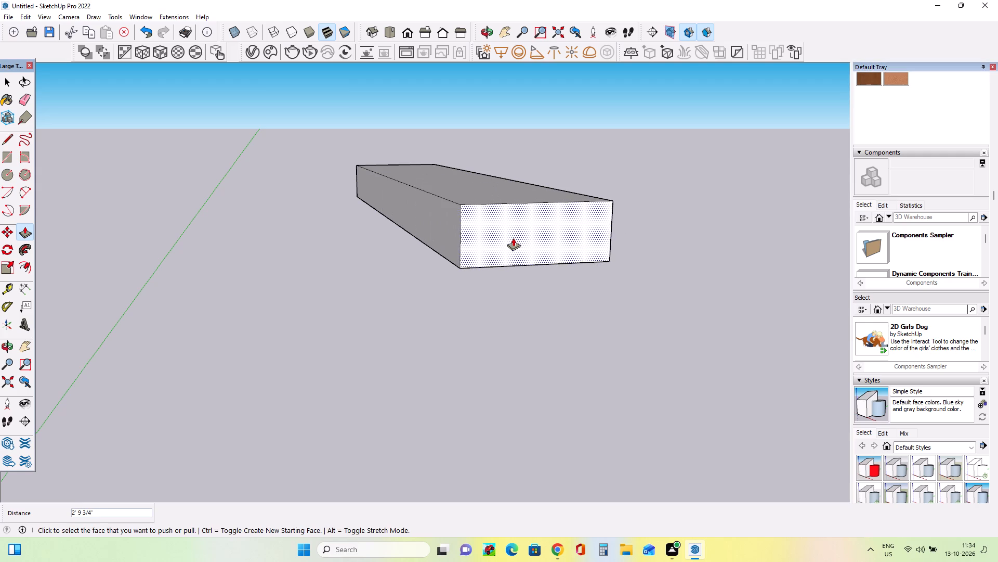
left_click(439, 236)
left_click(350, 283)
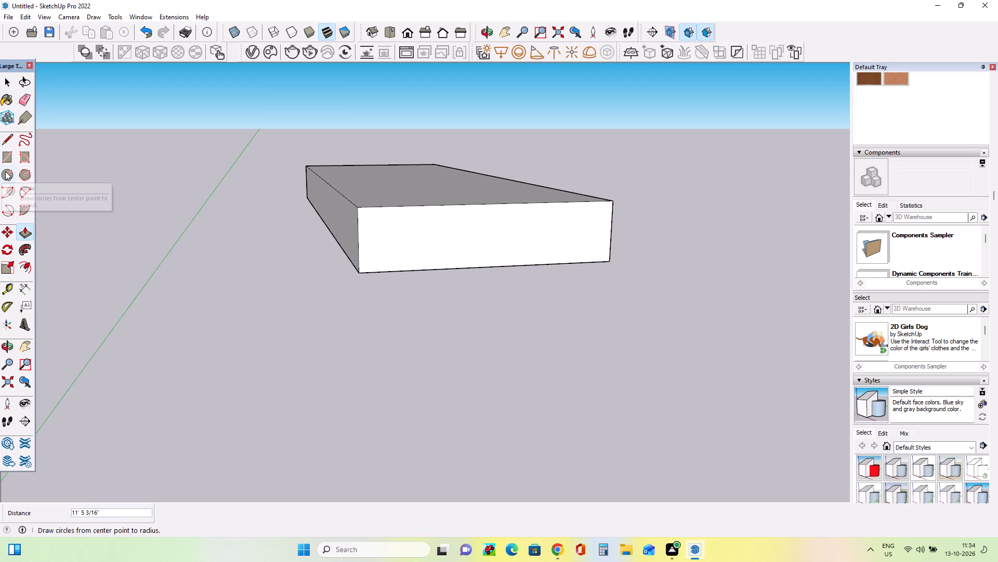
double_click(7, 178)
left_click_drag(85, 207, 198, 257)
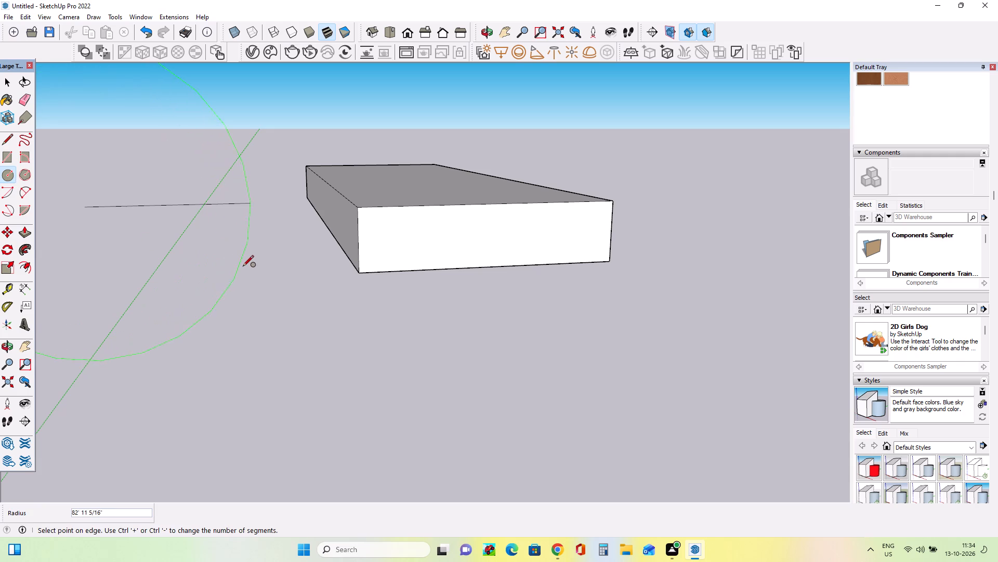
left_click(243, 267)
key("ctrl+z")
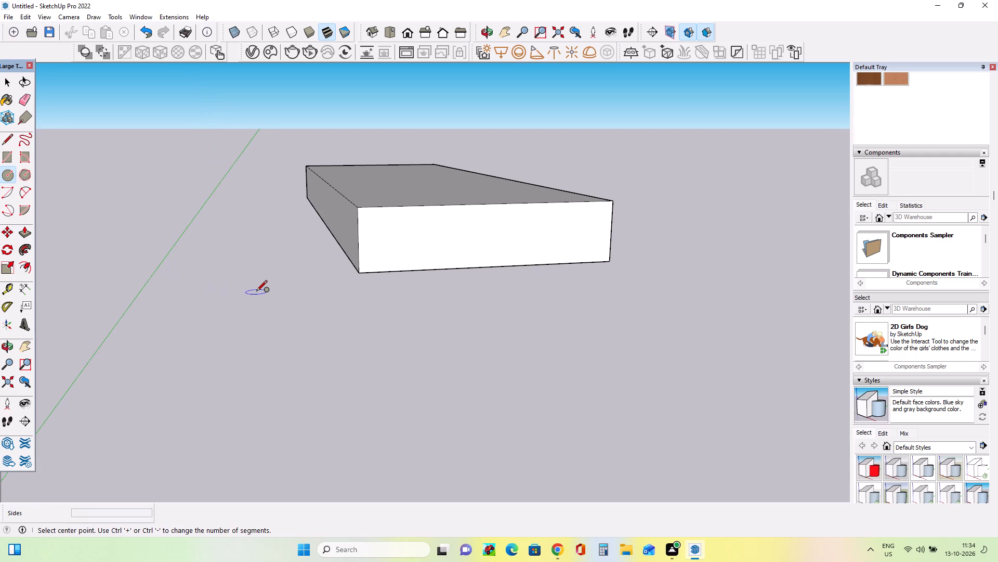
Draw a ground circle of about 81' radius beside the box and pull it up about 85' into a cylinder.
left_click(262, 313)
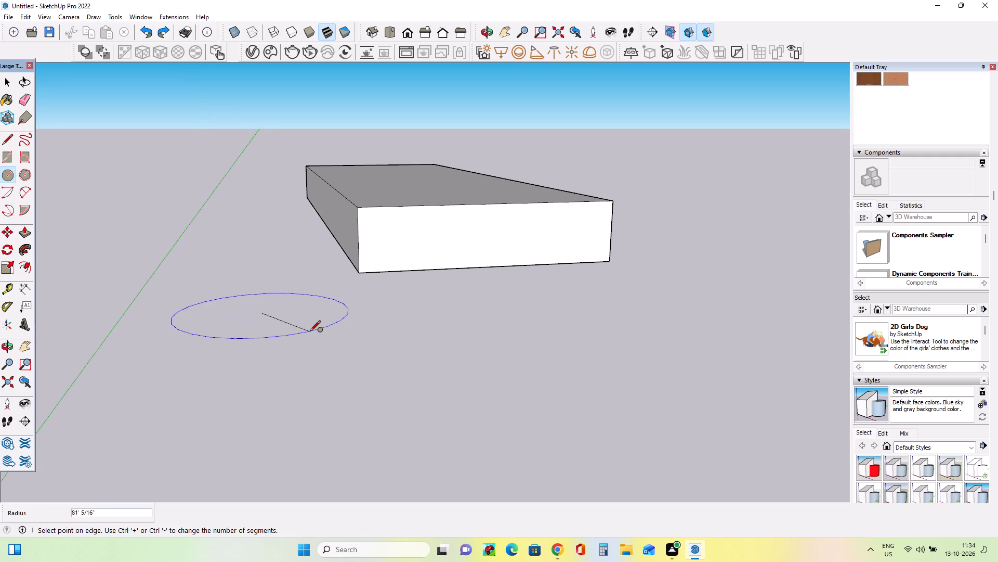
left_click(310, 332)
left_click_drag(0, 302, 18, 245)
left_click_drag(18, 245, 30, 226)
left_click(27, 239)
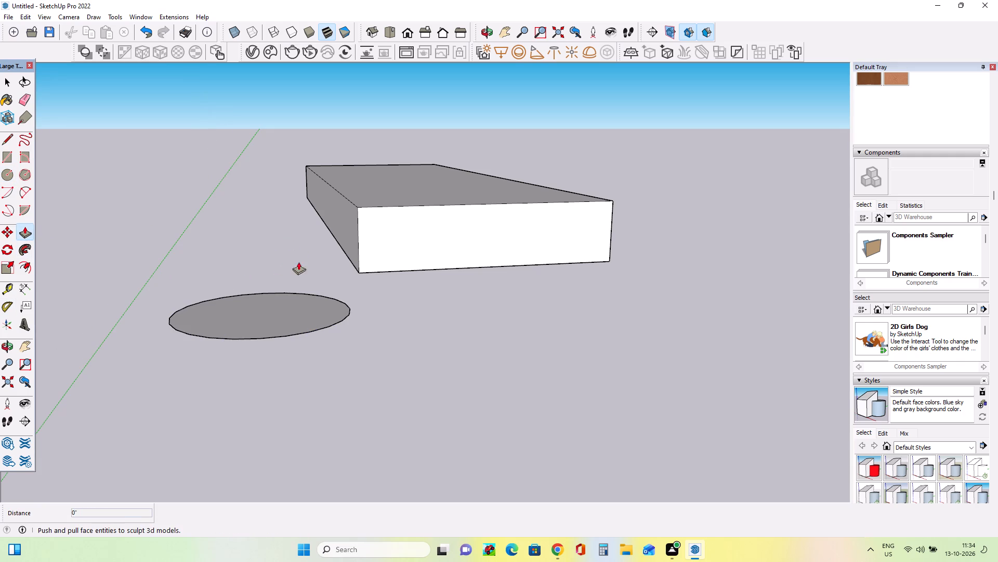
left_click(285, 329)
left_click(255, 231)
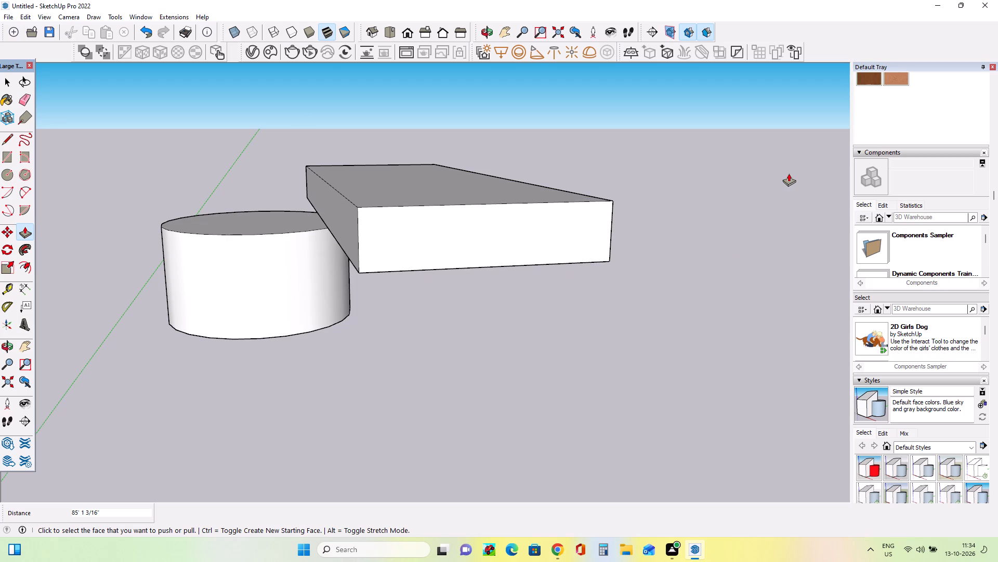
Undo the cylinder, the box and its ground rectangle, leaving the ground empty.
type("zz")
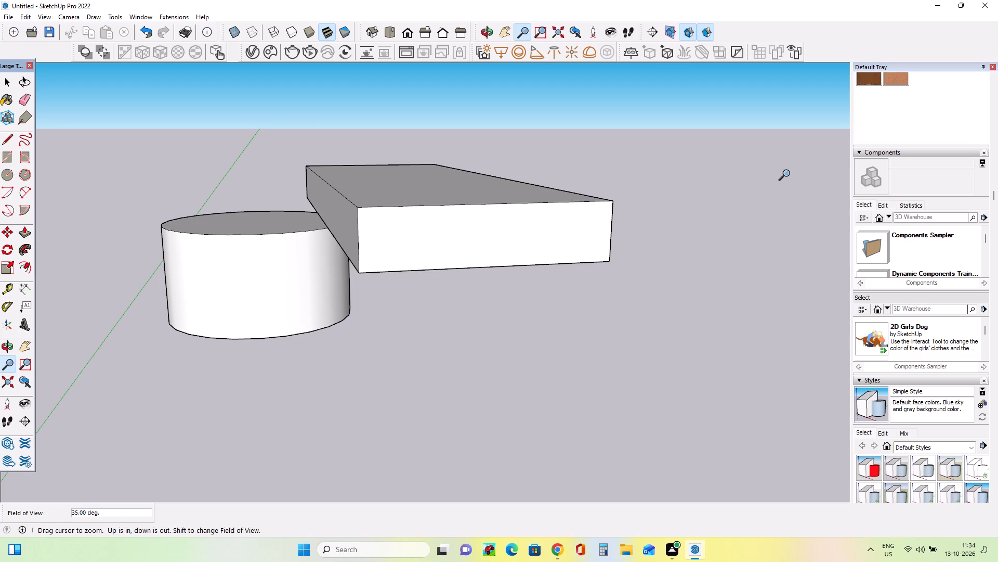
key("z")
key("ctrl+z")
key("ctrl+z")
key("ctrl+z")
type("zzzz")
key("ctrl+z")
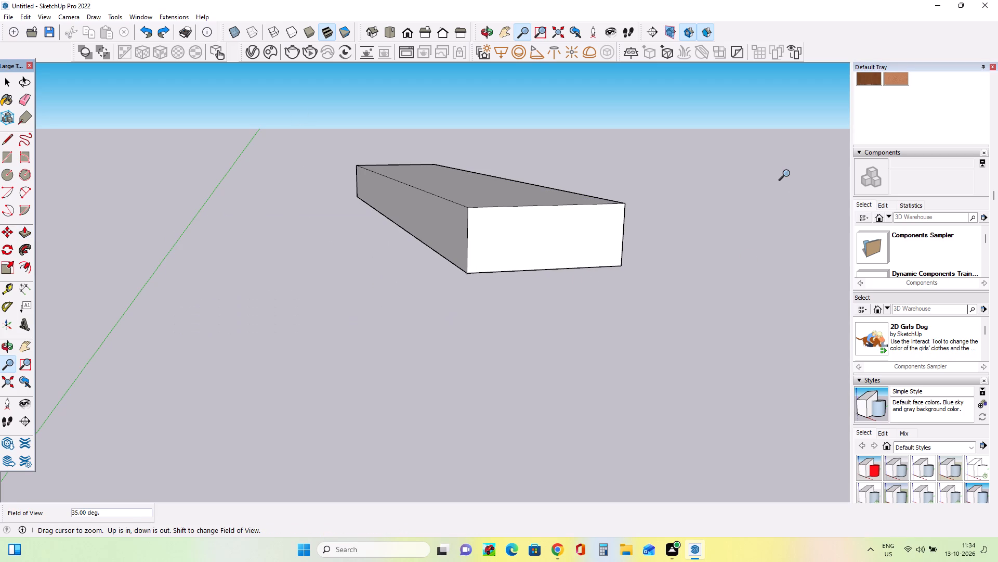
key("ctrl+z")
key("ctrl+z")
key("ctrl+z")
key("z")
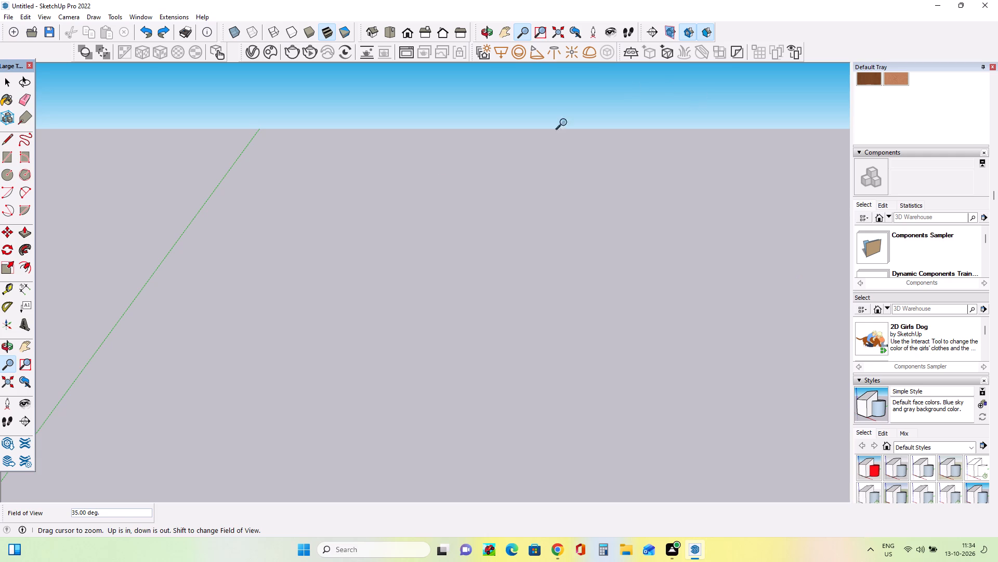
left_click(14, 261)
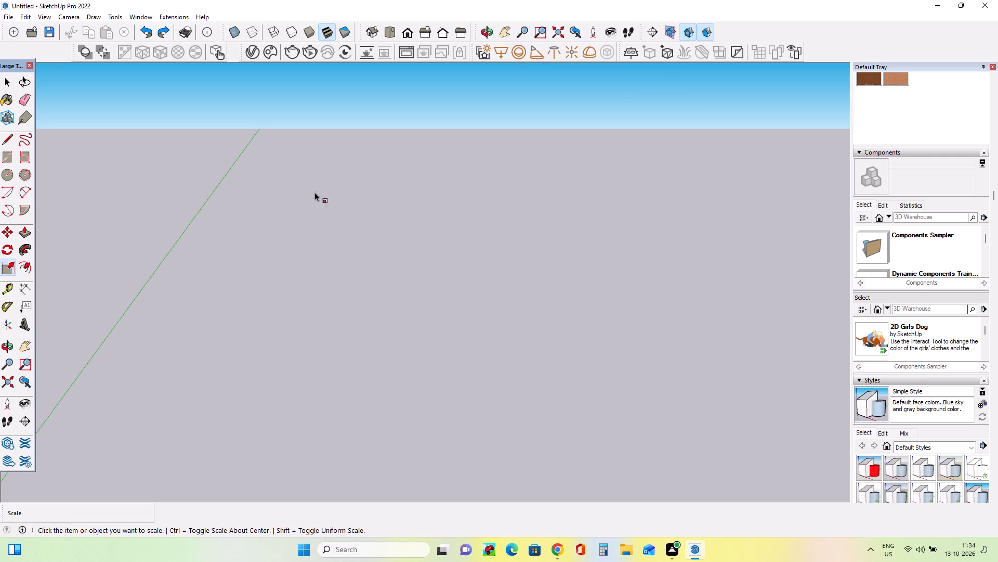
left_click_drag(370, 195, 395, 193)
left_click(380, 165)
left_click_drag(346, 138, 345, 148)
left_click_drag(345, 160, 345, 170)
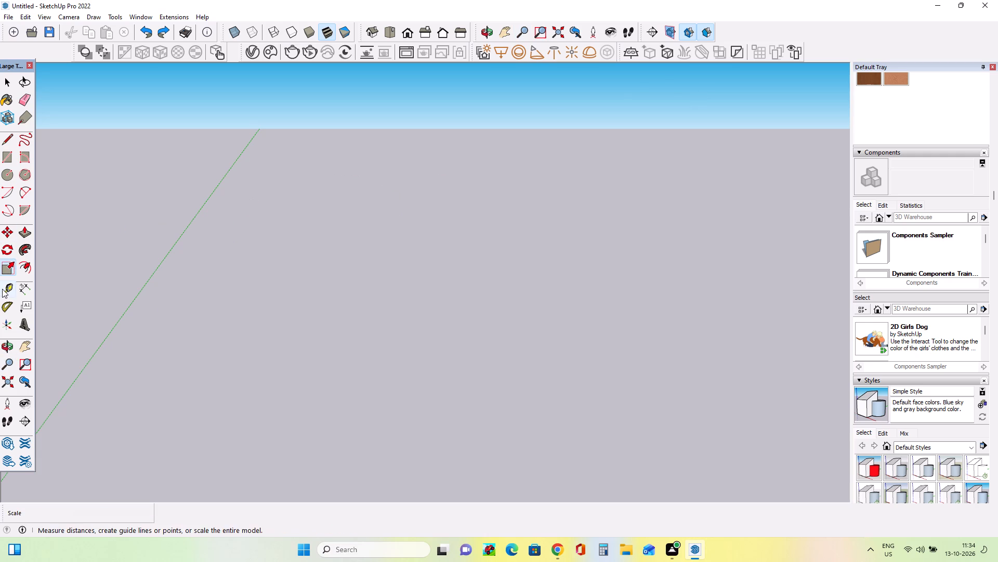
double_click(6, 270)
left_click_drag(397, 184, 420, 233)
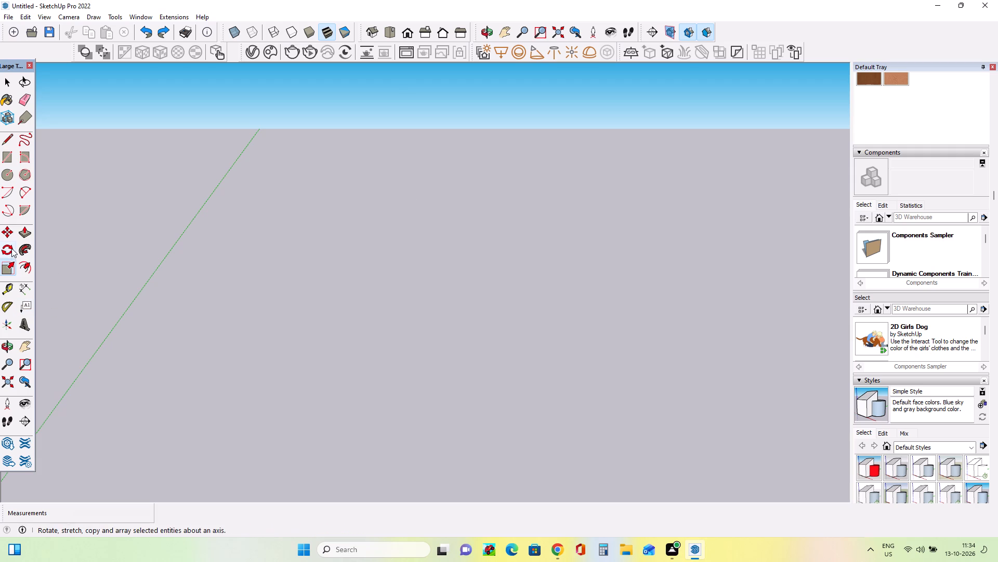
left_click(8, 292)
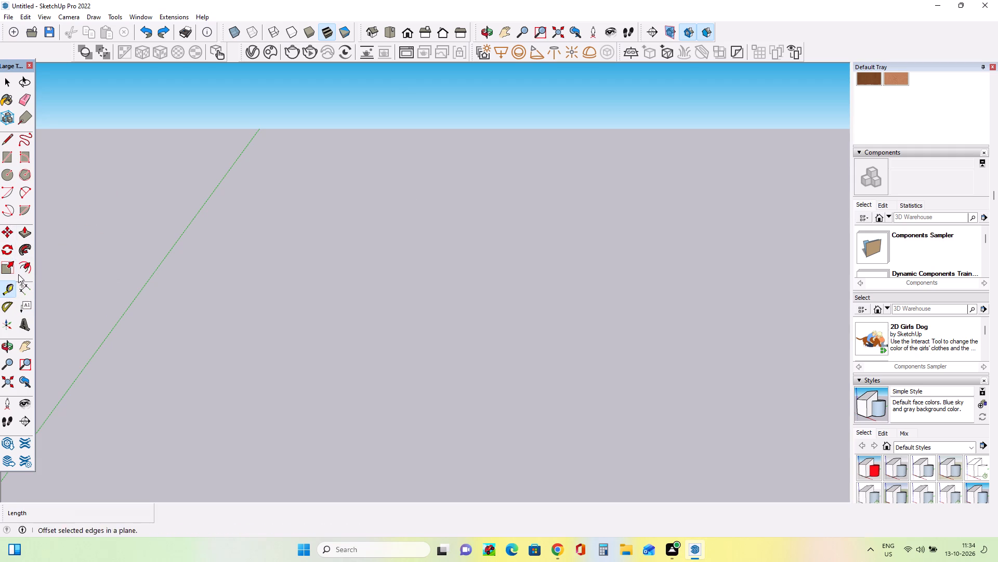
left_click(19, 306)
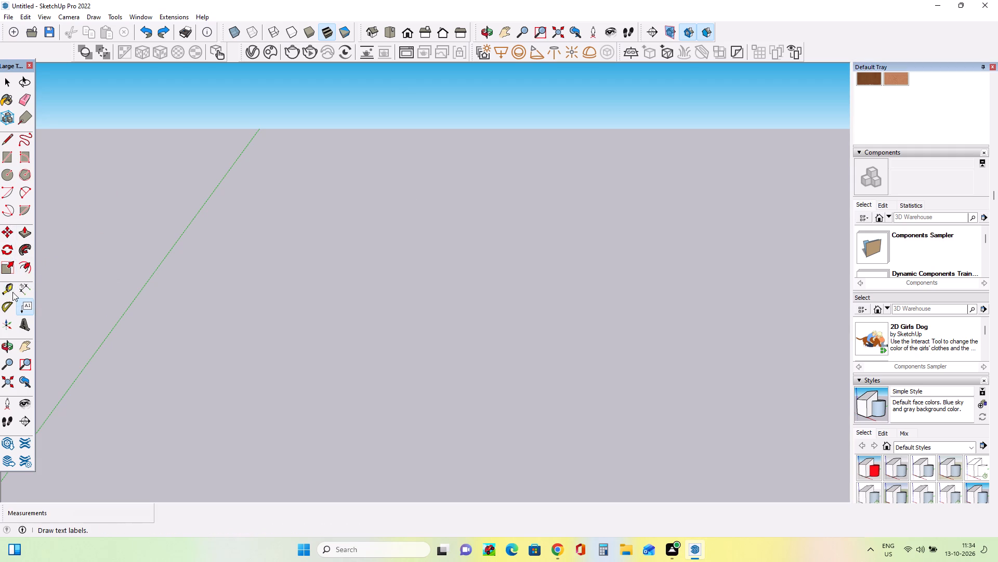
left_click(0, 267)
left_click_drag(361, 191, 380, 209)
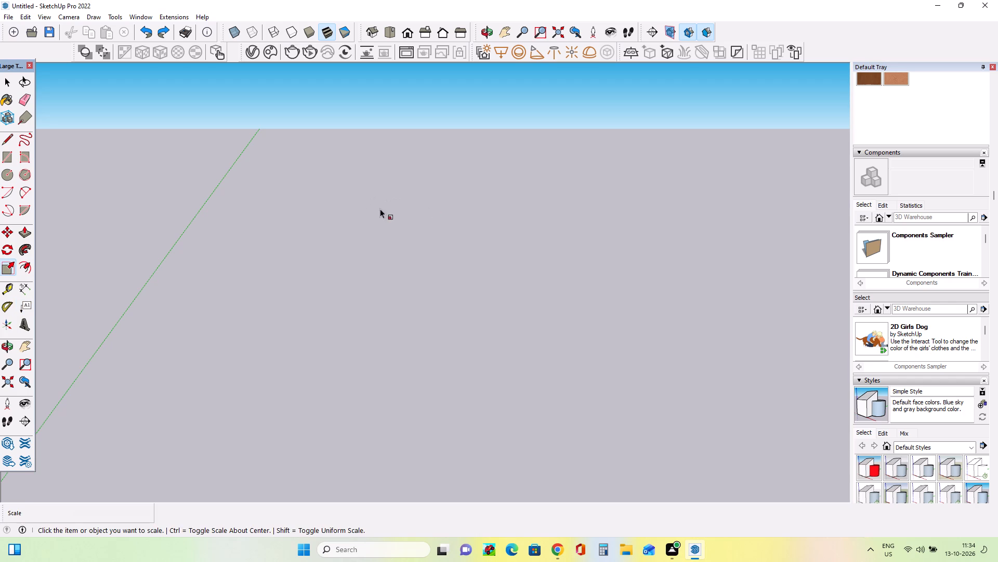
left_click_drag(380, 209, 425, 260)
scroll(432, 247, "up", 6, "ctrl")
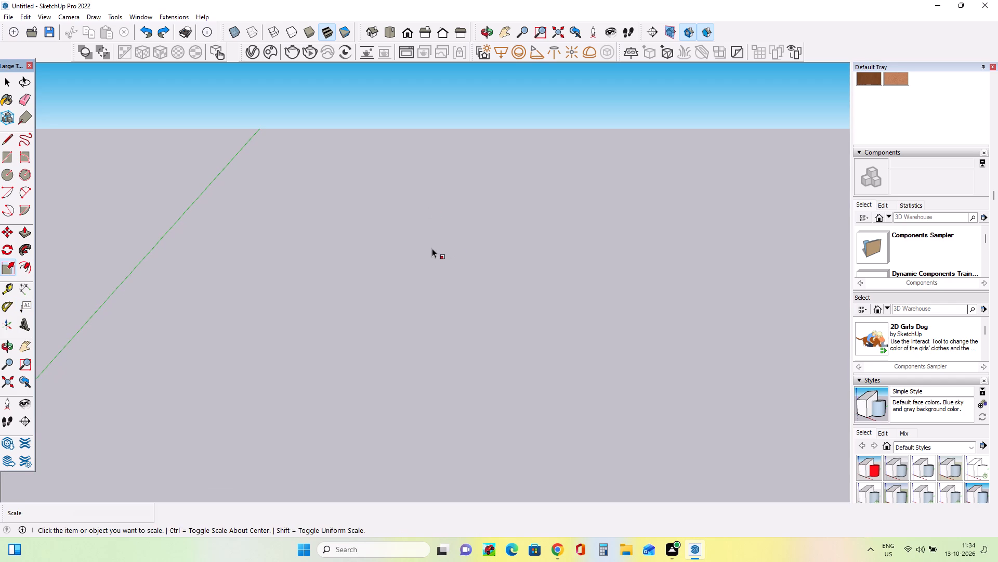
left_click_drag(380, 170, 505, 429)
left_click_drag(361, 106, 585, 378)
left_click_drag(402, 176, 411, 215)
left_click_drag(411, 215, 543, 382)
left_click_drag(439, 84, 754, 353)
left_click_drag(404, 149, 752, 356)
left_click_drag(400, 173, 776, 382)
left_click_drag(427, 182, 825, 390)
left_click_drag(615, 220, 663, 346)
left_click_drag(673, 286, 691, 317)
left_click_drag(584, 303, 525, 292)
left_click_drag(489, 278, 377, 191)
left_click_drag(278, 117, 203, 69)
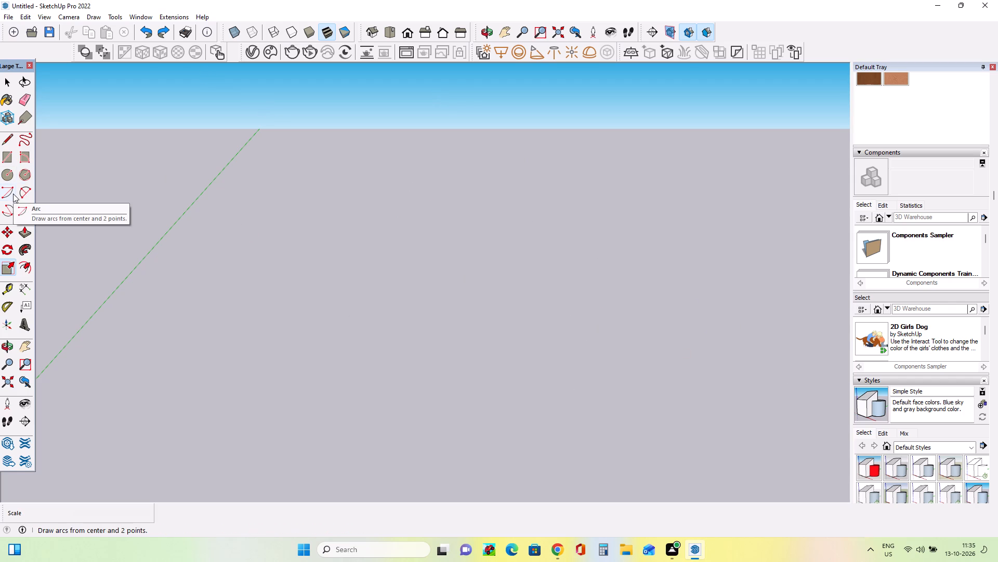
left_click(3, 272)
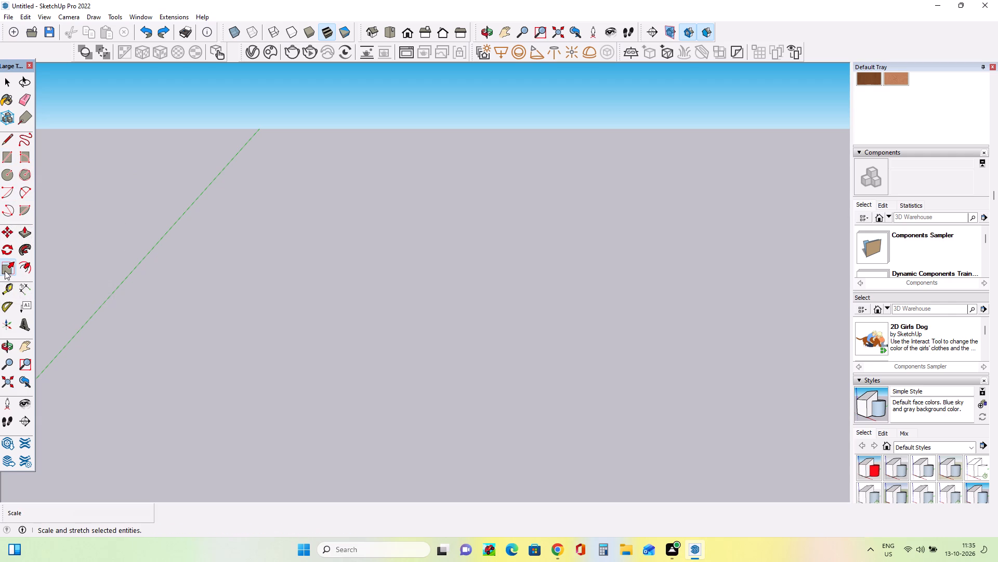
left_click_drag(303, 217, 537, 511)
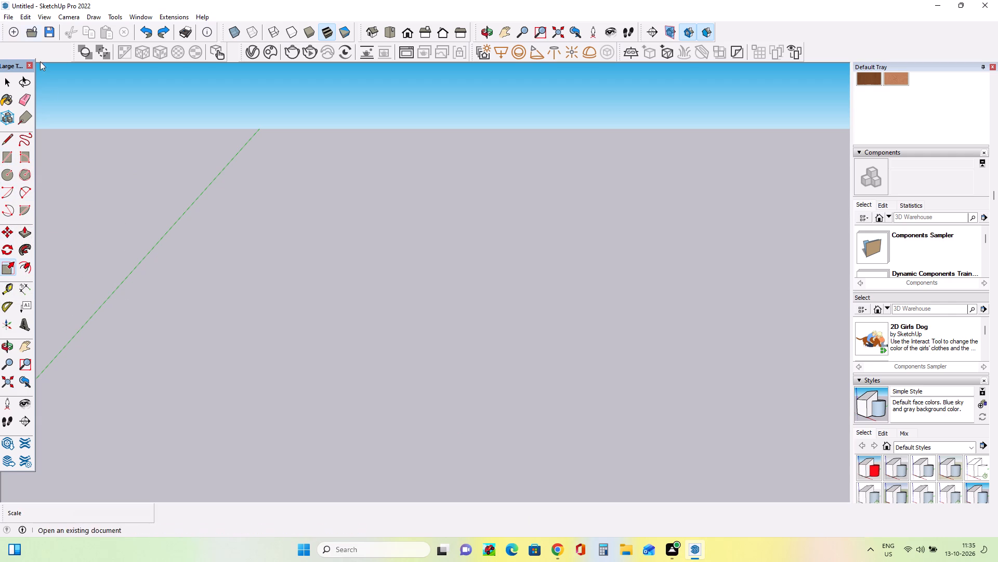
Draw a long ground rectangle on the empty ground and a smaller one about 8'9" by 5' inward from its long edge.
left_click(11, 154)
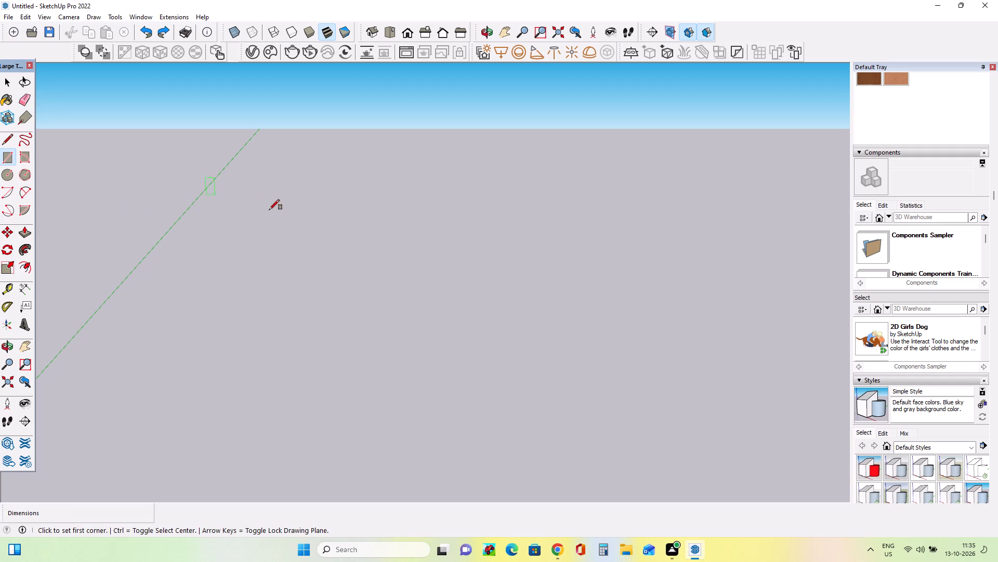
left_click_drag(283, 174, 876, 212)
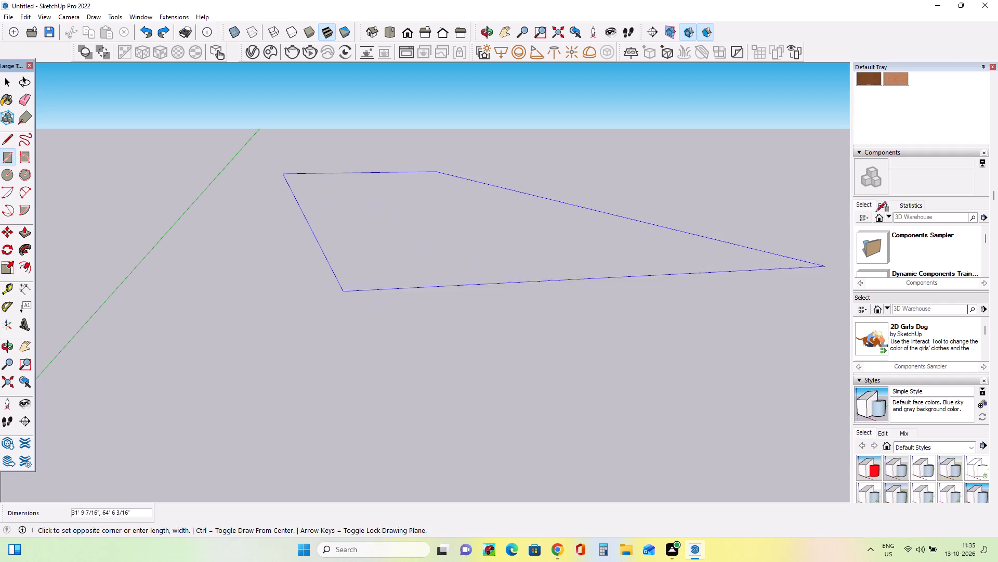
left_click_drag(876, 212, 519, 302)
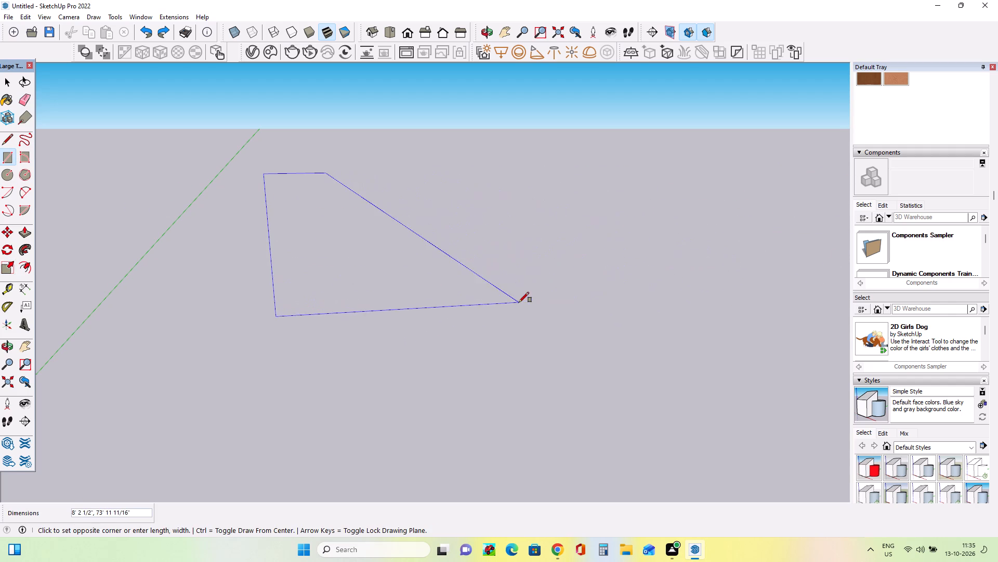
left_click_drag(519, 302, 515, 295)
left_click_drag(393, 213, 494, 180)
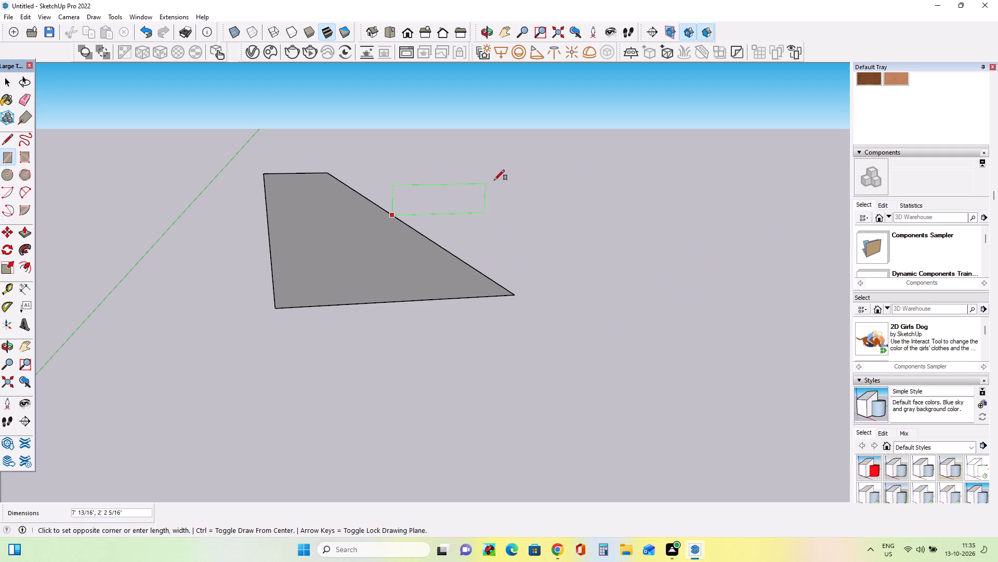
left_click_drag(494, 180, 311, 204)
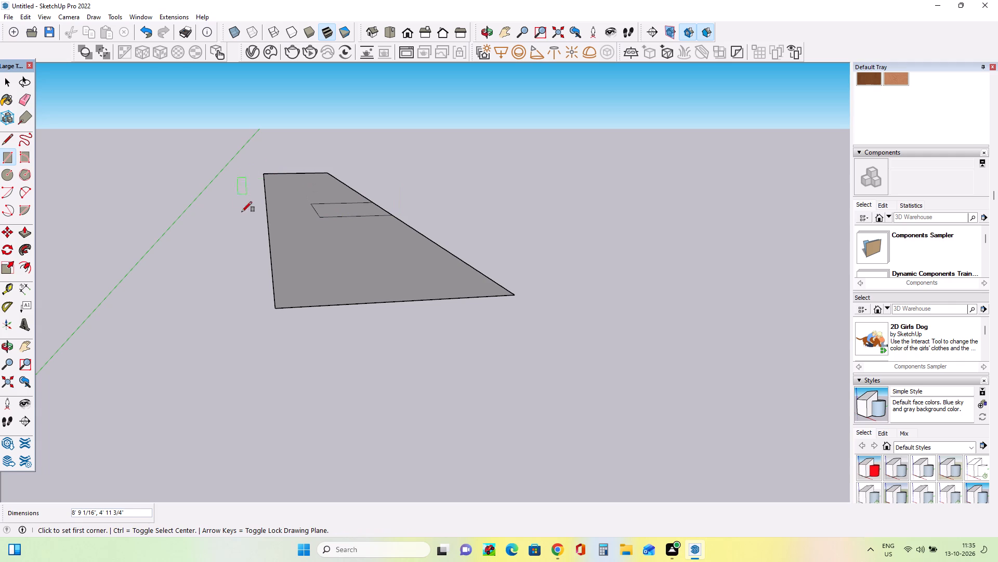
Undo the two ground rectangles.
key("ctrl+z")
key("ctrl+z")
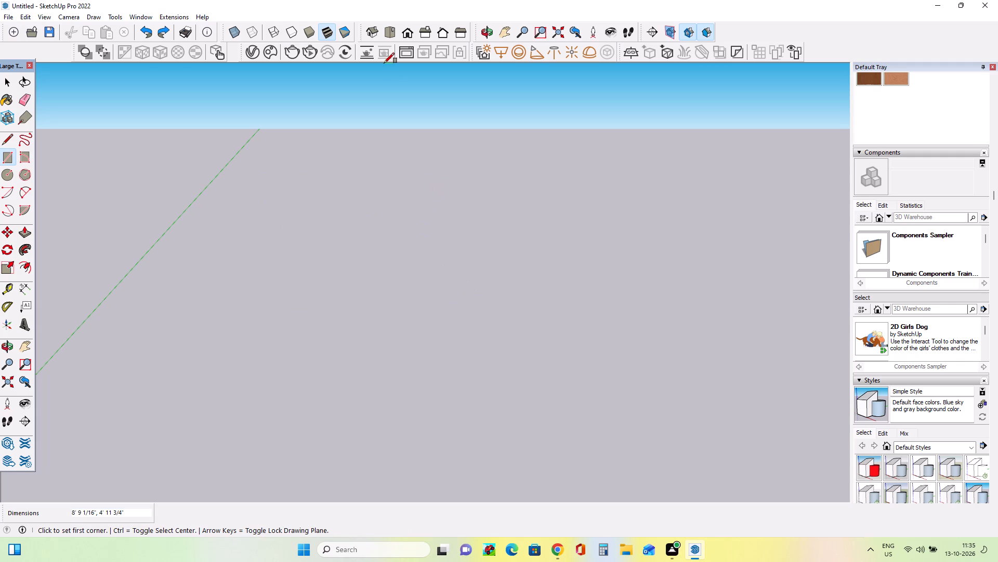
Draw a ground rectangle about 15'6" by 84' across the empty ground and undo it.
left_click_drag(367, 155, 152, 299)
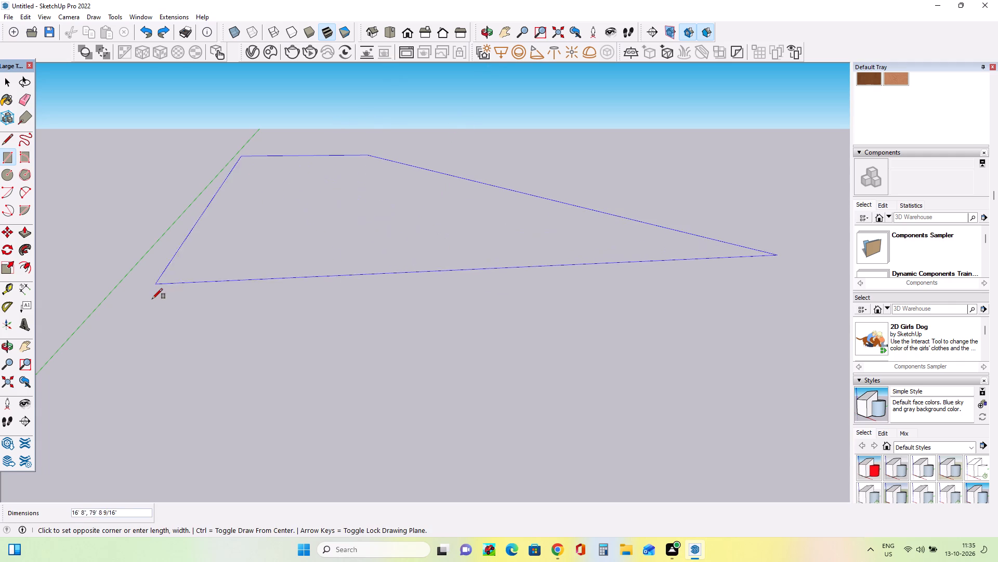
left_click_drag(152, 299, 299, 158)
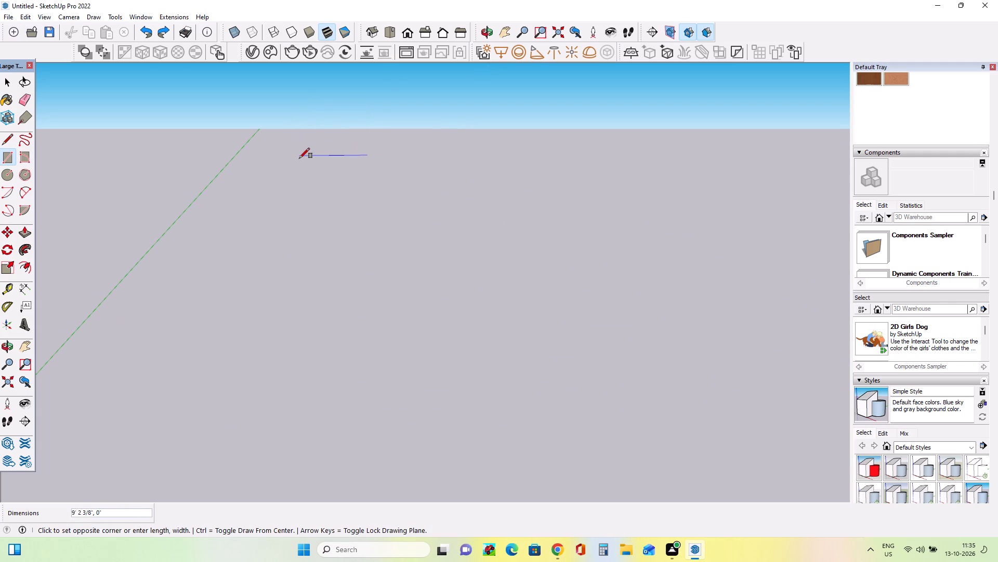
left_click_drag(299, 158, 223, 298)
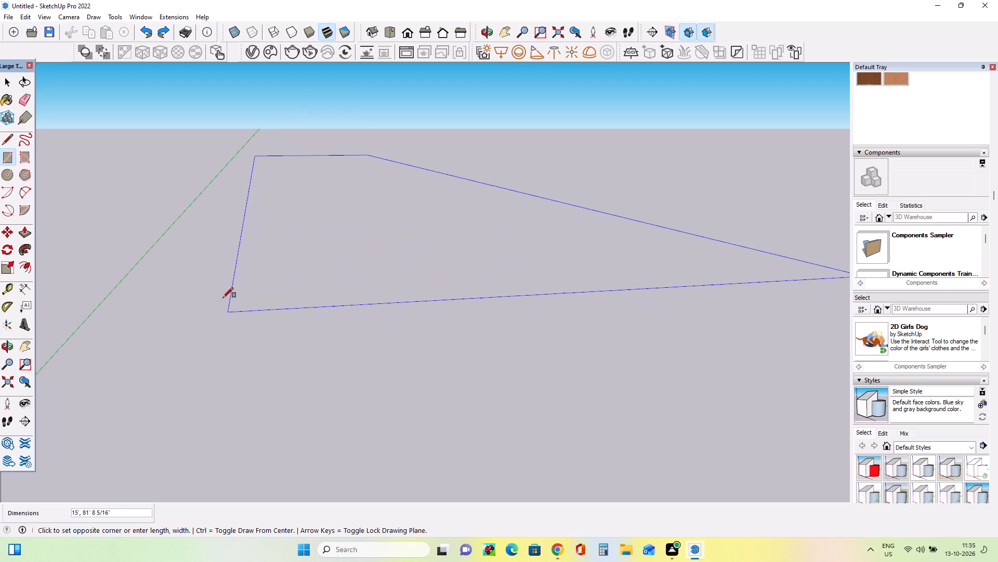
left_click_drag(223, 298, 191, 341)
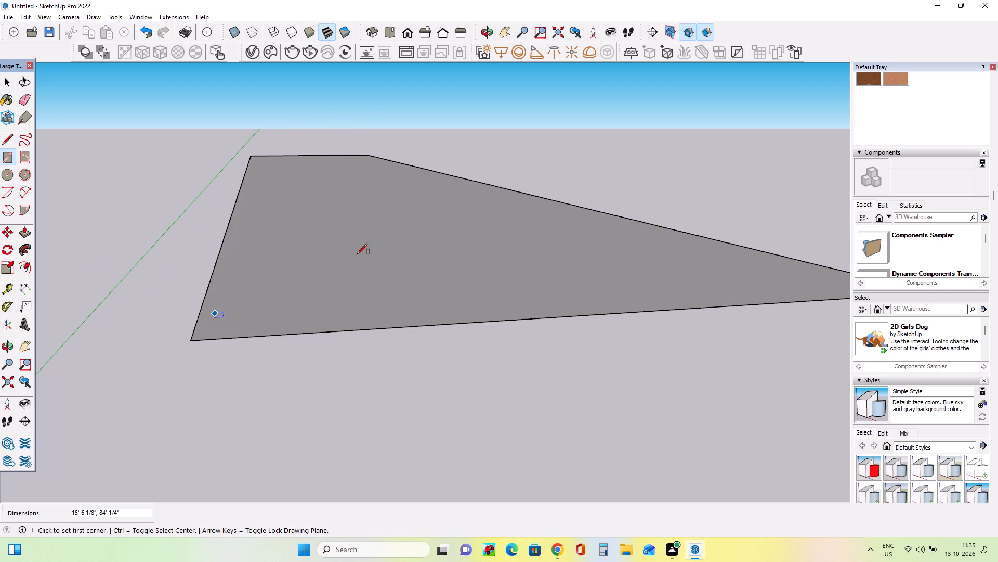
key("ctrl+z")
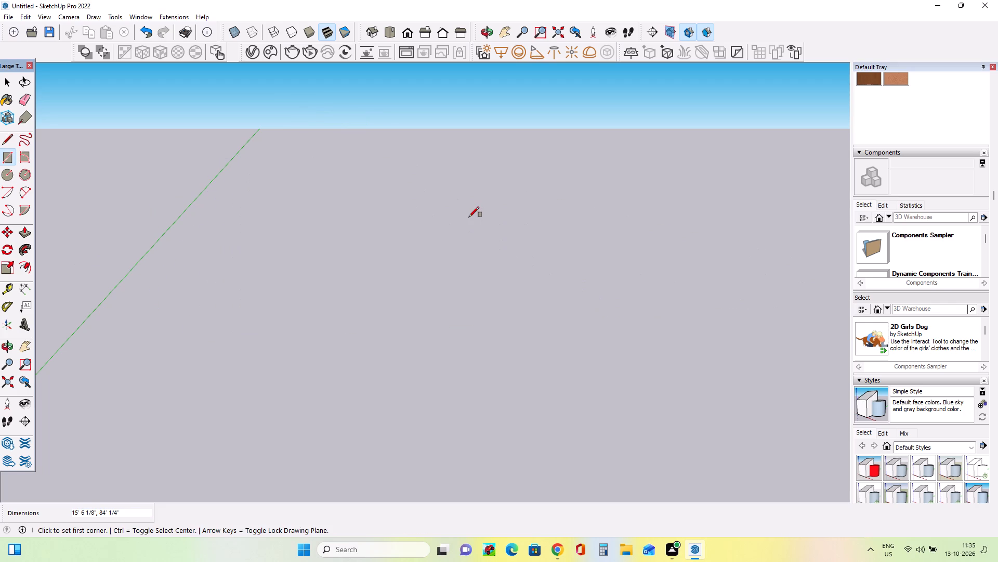
Draw a ground rectangle about 10' by 46' on the empty ground.
left_click_drag(442, 195, 469, 266)
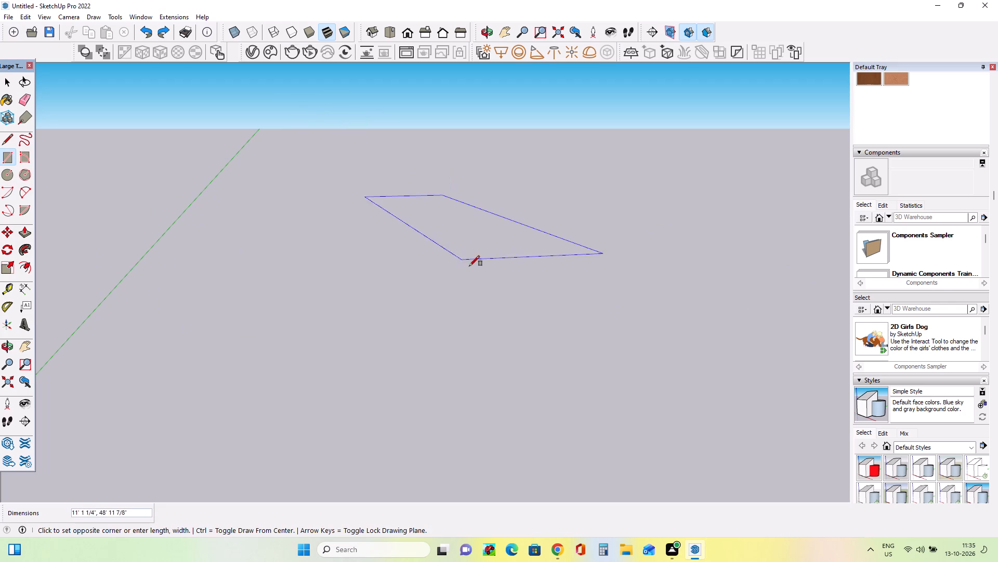
left_click_drag(469, 266, 446, 291)
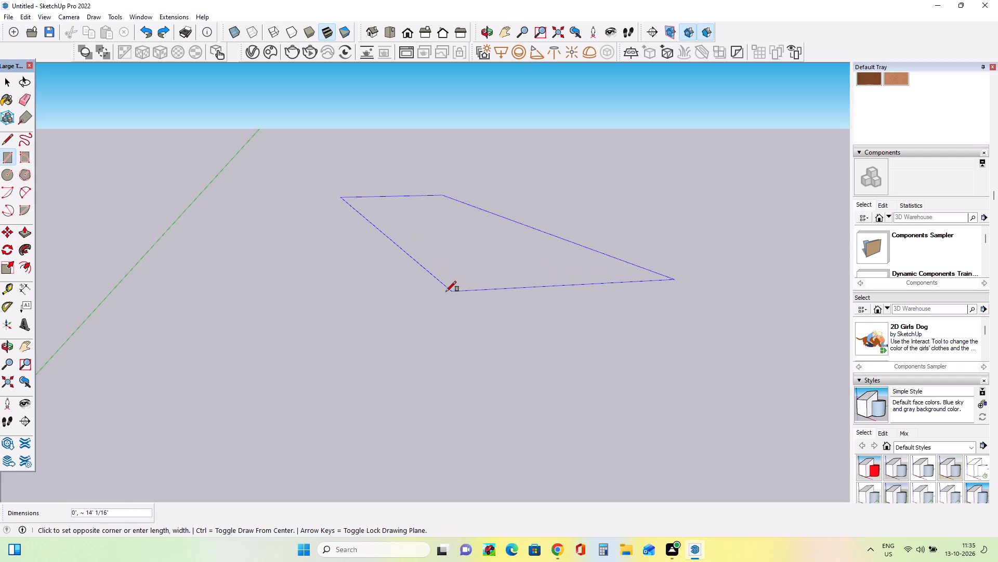
left_click_drag(446, 291, 487, 313)
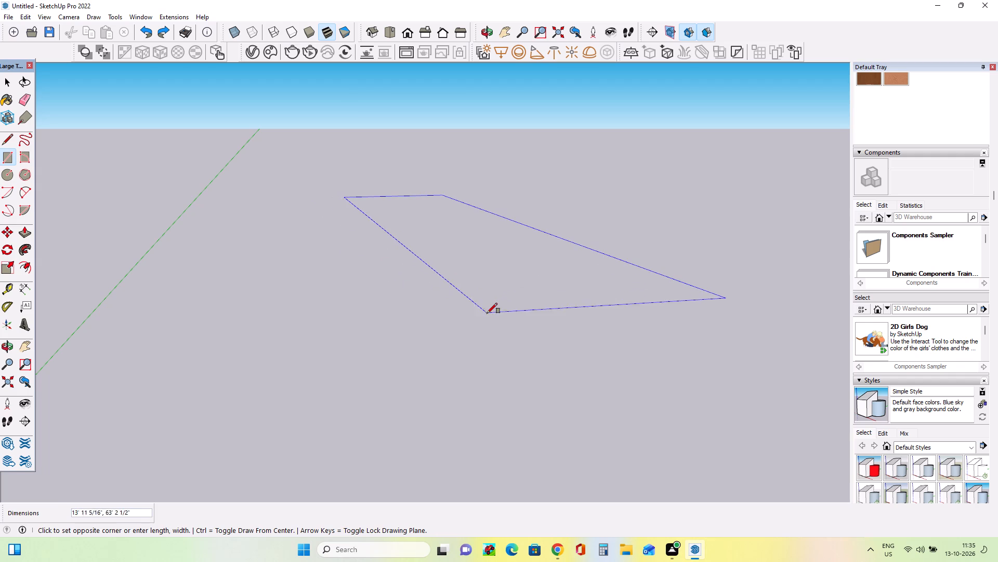
left_click_drag(487, 313, 458, 242)
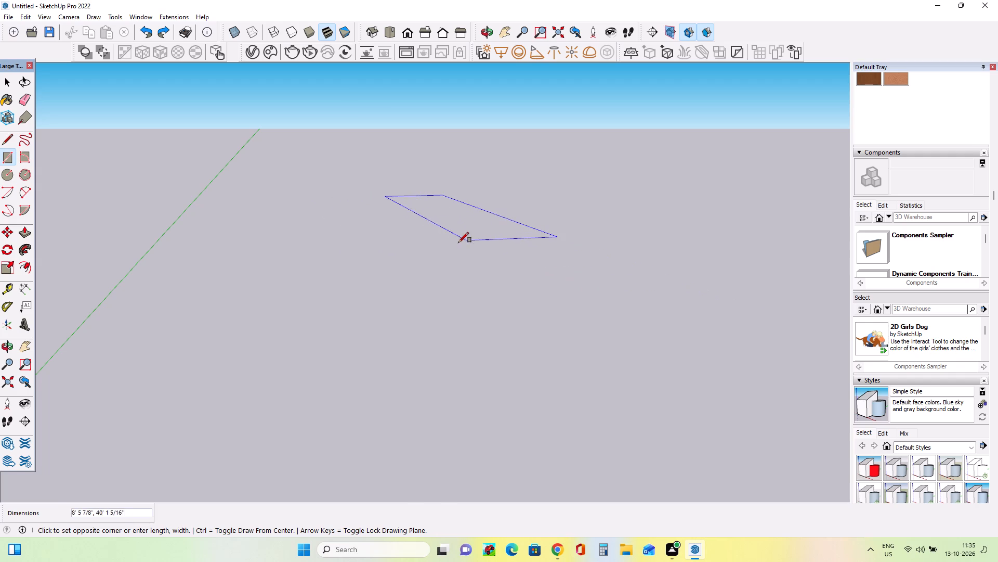
left_click_drag(458, 242, 445, 253)
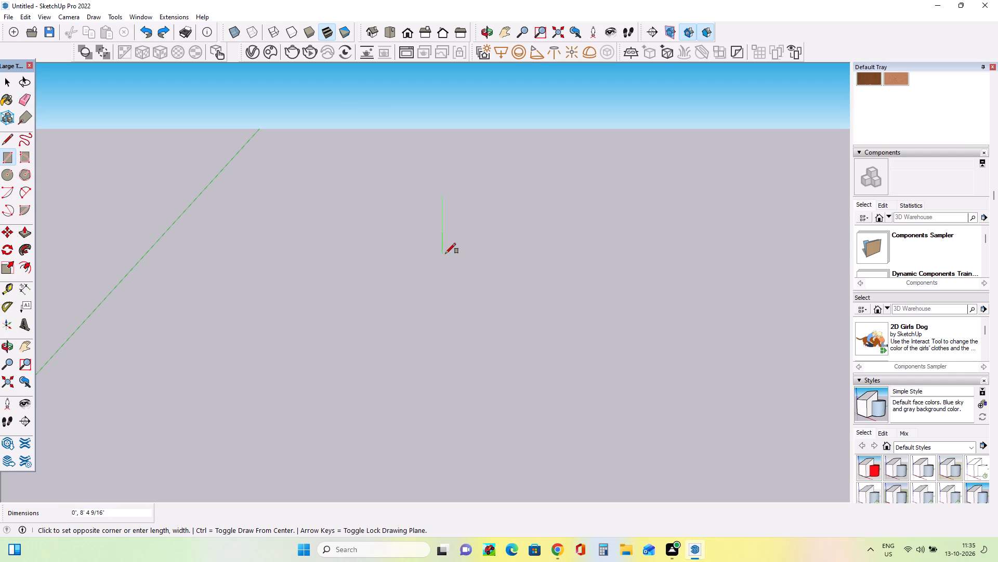
left_click_drag(445, 253, 466, 253)
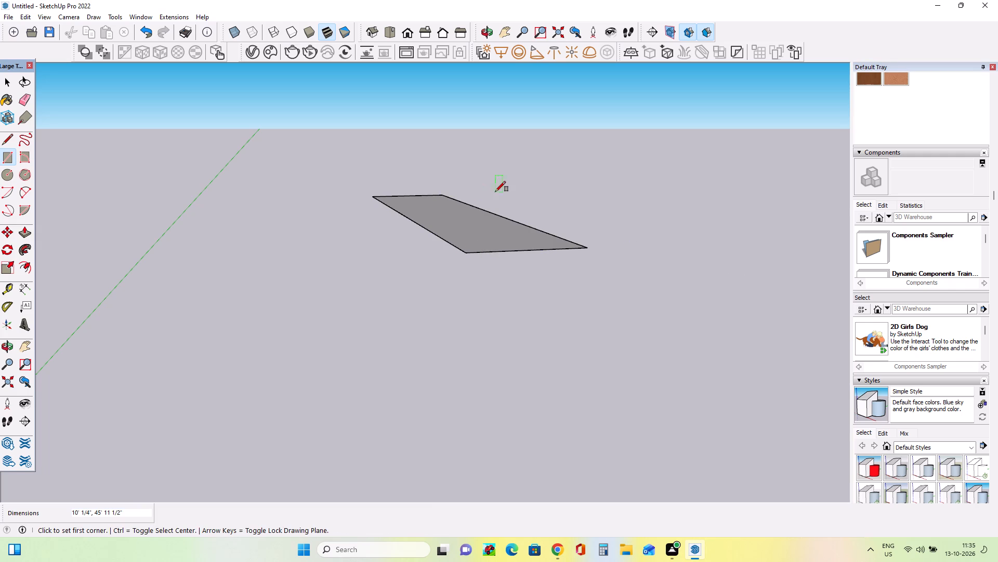
Raise the rectangle into a box up to the horizon line with Push/Pull and pull its front end face out about 3'5".
scroll(997, 176, "down", 2, "ctrl")
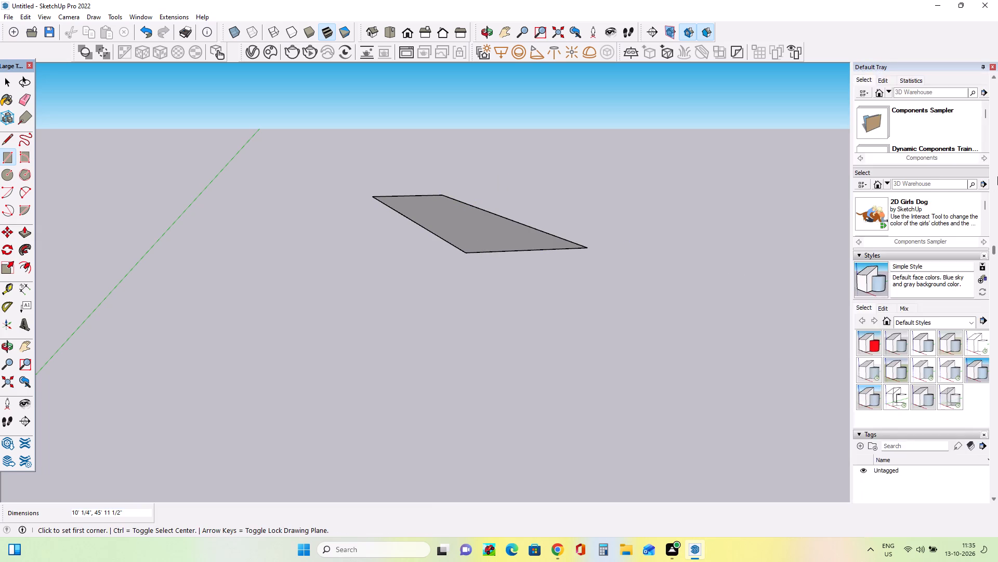
scroll(997, 176, "up", 2, "ctrl")
scroll(665, 273, "up", 5, "ctrl")
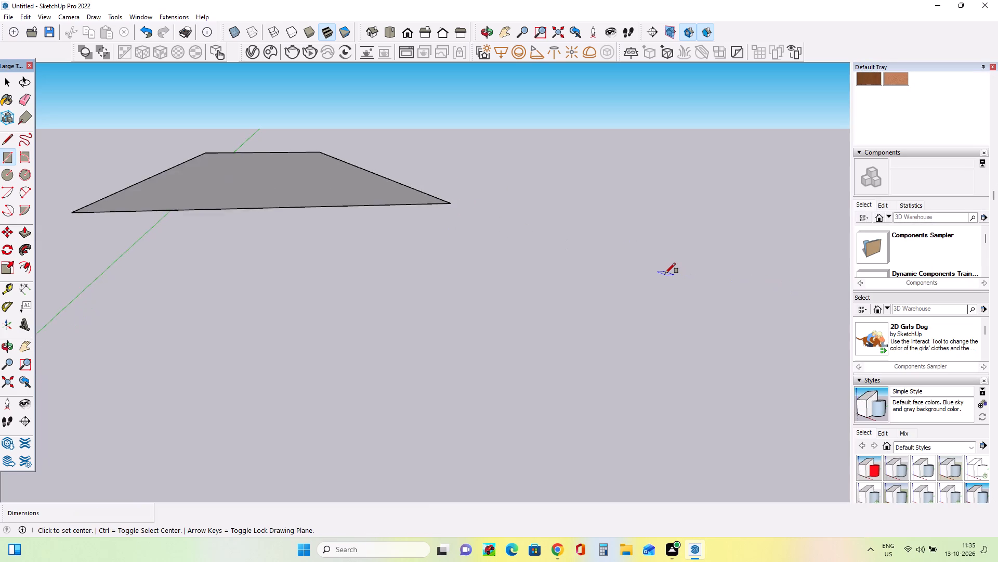
scroll(665, 273, "down", 2, "ctrl")
scroll(665, 273, "up", 4, "ctrl")
scroll(665, 273, "down", 4, "ctrl")
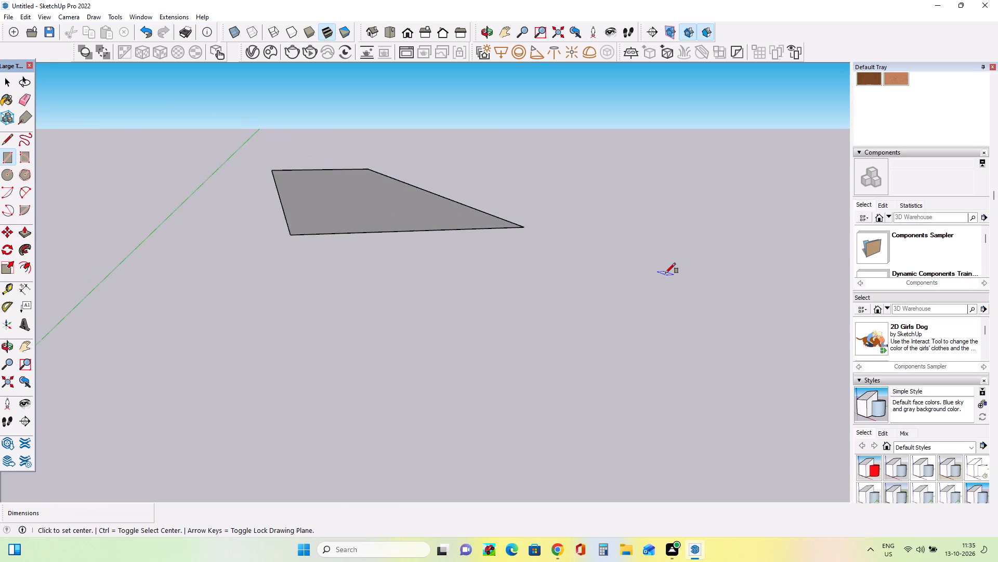
scroll(665, 273, "down", 5, "ctrl")
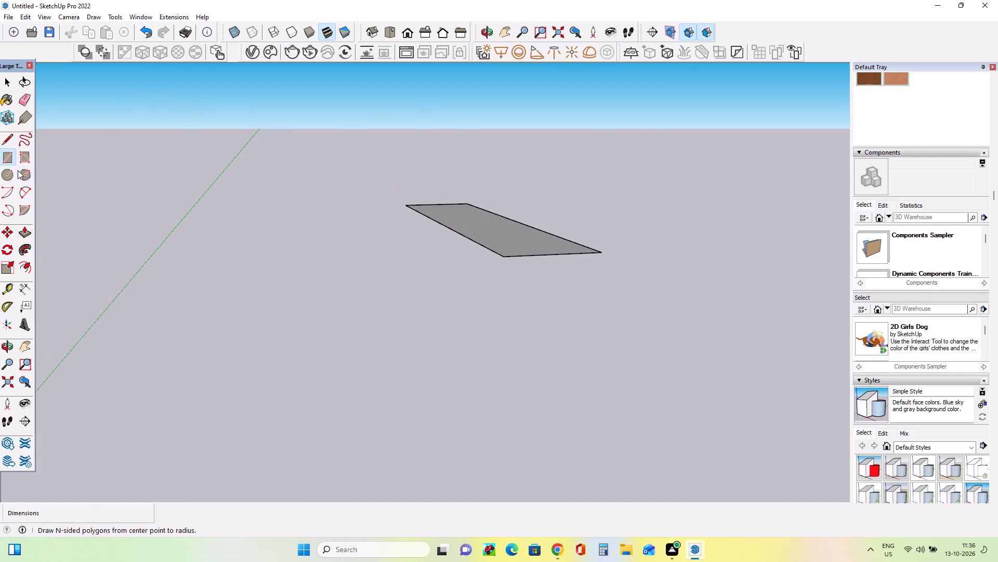
left_click(26, 230)
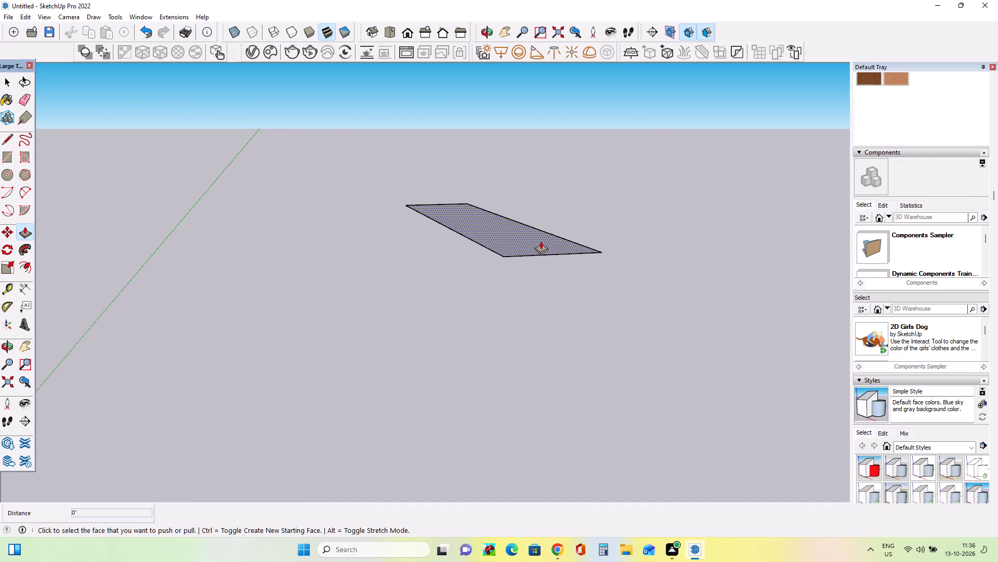
left_click_drag(525, 234, 547, 129)
left_click_drag(555, 194, 480, 297)
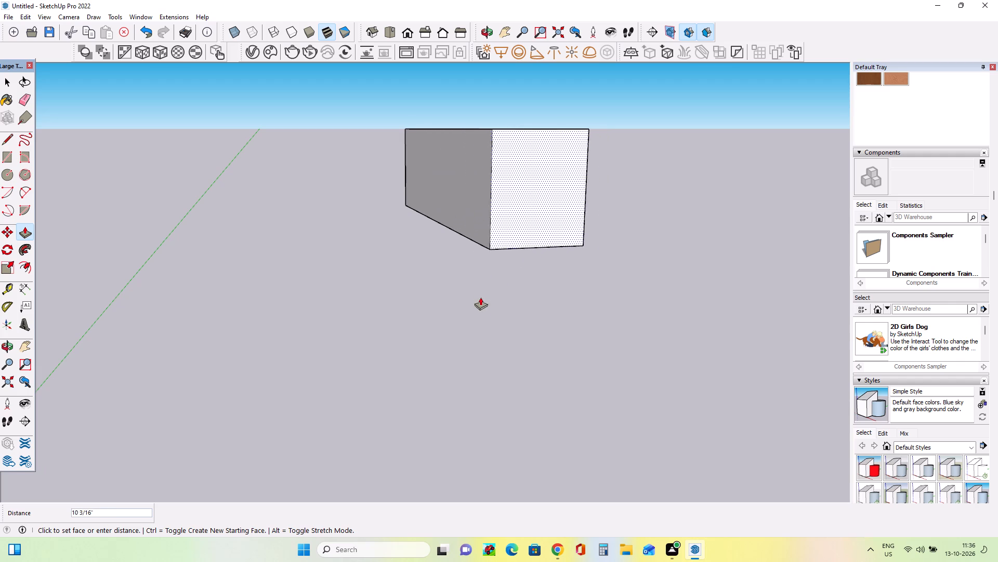
left_click_drag(480, 297, 466, 314)
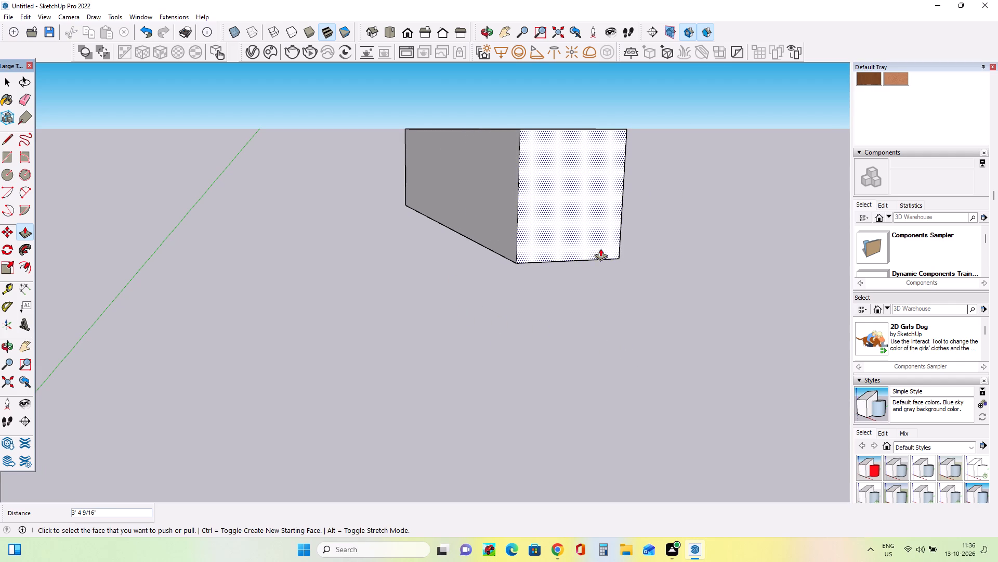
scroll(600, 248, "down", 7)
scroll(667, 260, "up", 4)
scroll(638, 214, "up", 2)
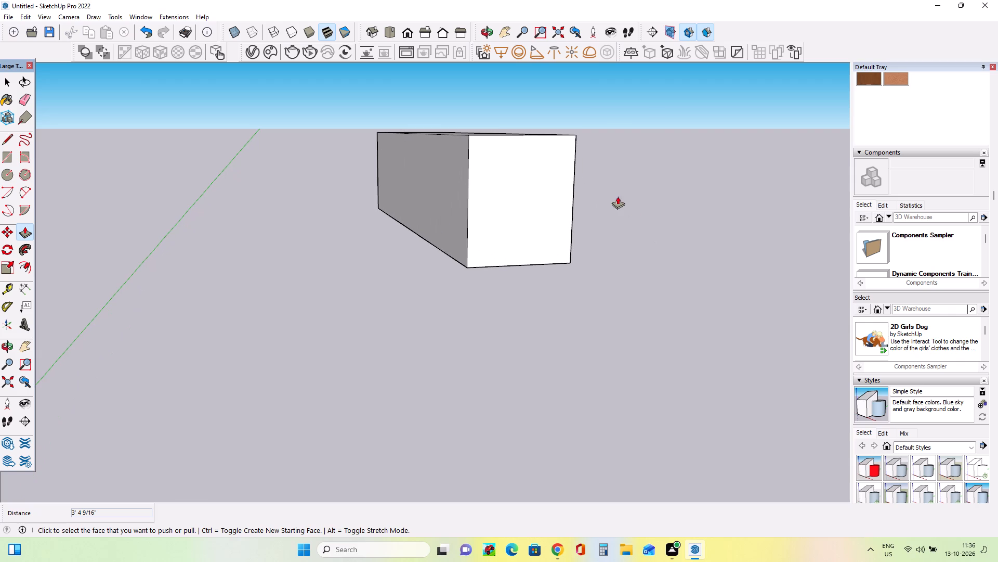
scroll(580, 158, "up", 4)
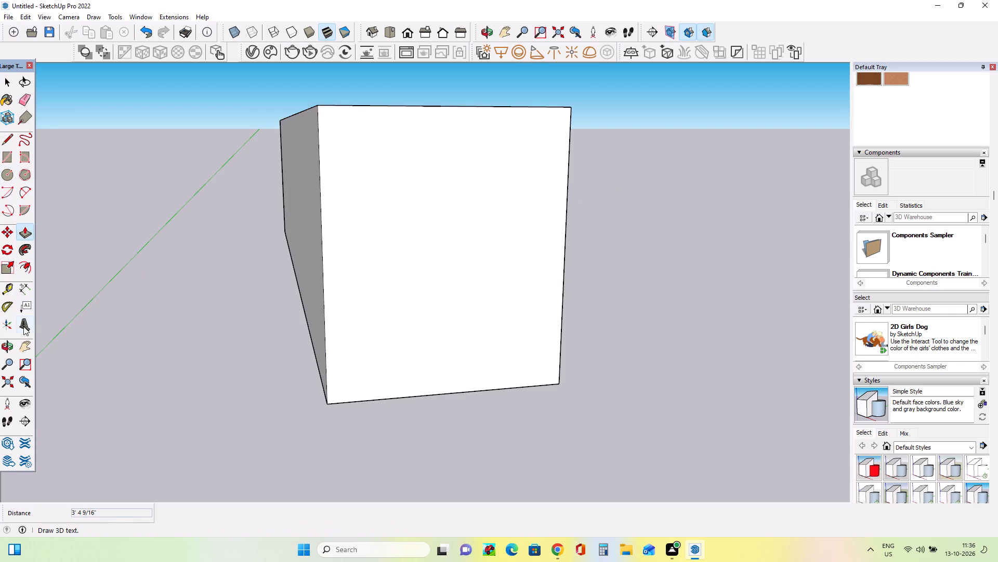
Push the box's front end face in about 8'1", and pull it back out about 10 9/16" with Push/Pull.
left_click_drag(27, 342, 42, 333)
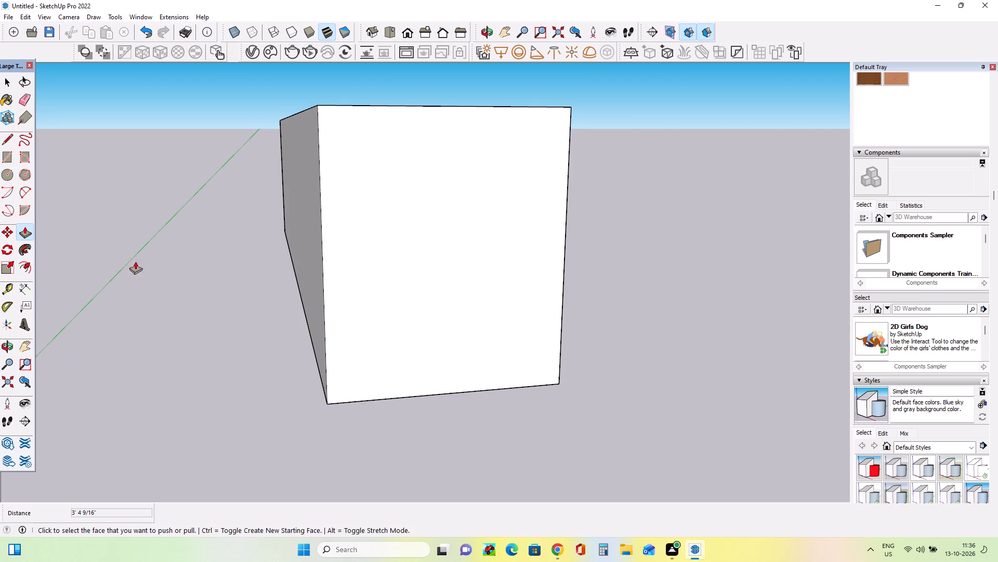
left_click_drag(325, 246, 266, 297)
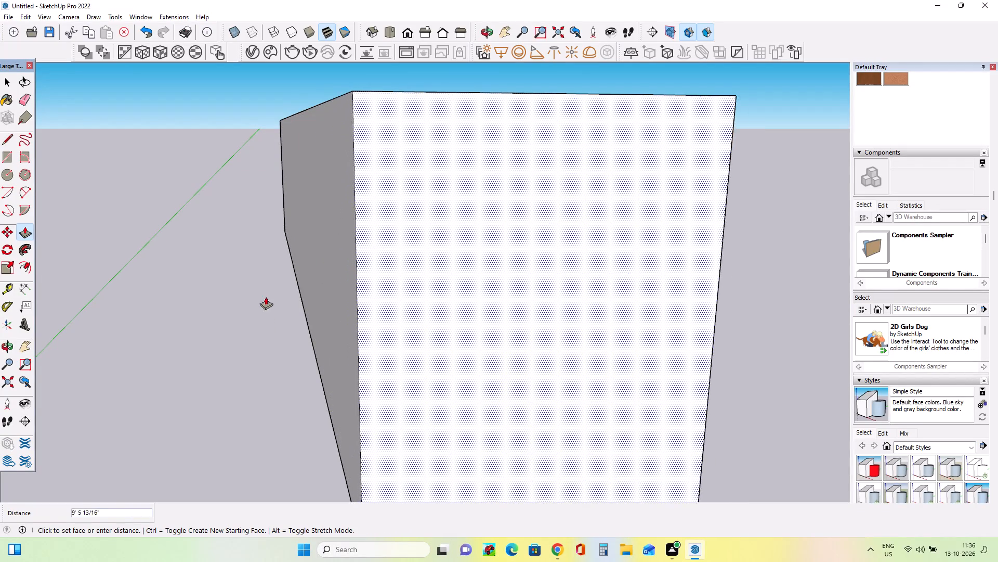
left_click_drag(266, 297, 244, 205)
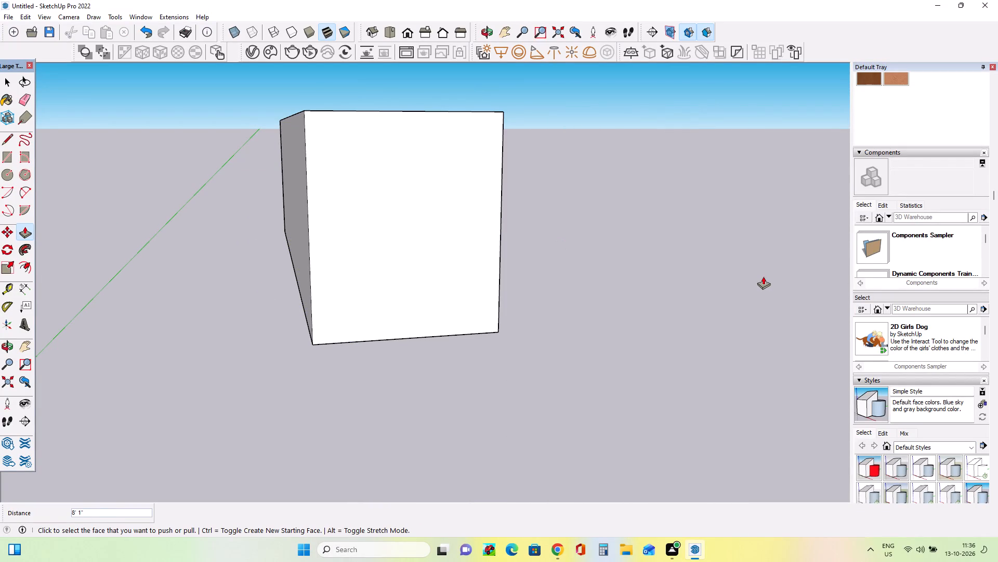
scroll(955, 301, "up", 4)
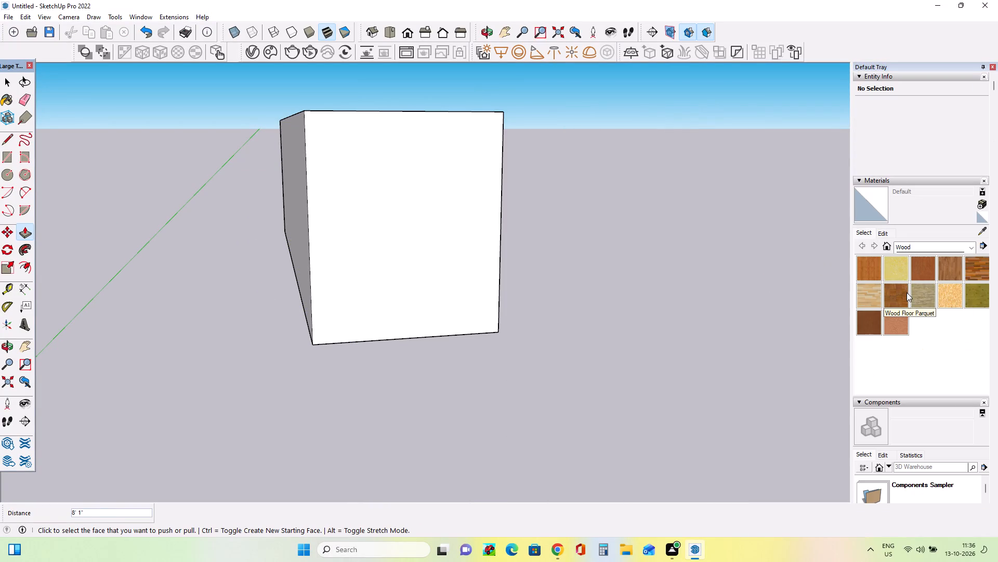
left_click_drag(900, 291, 892, 289)
left_click(410, 272)
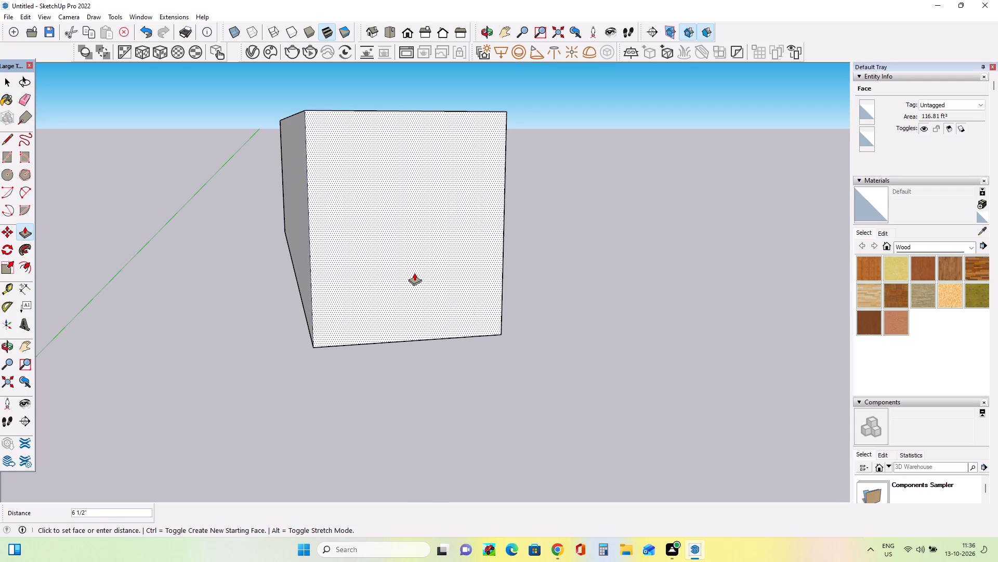
left_click_drag(416, 273, 443, 328)
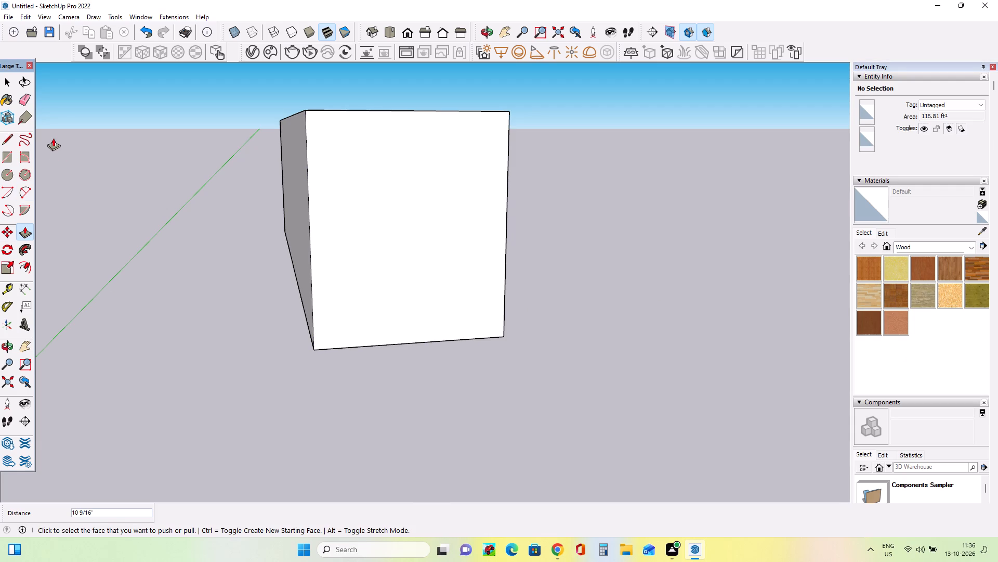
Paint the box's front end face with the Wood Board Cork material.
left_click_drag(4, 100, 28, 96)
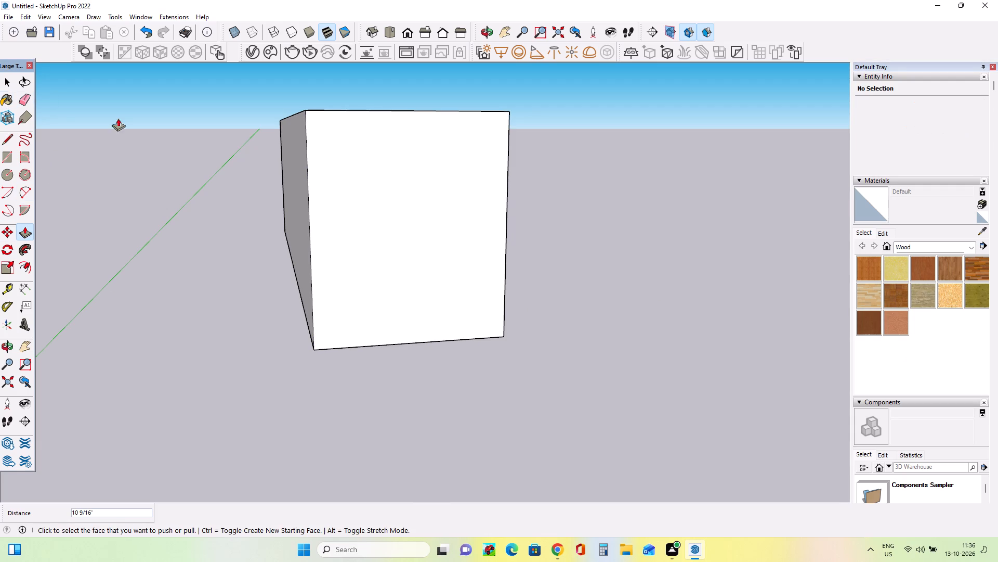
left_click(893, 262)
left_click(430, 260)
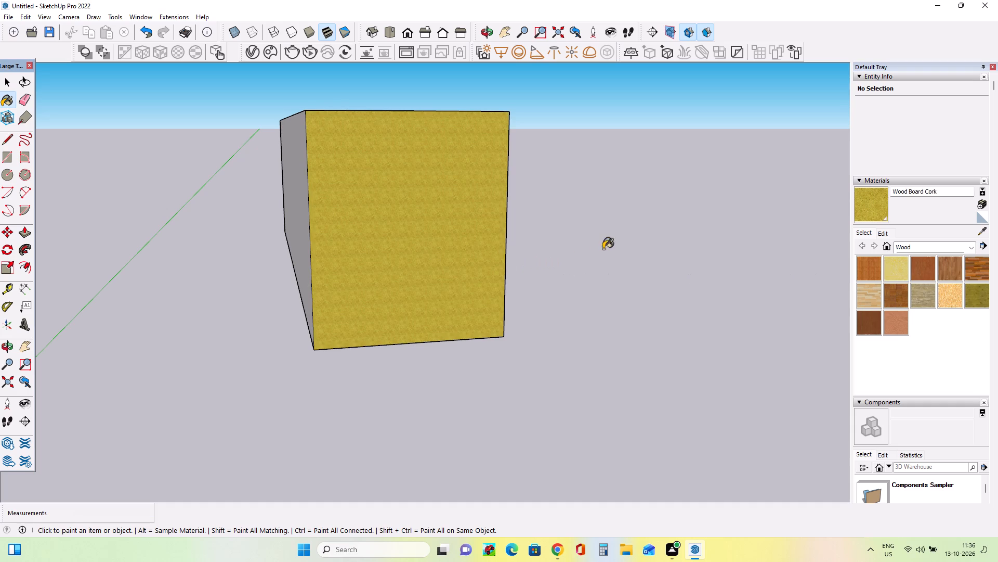
Repaint the box's front end face with the Wood Floor Light material.
left_click(868, 291)
left_click(462, 233)
left_click(462, 233)
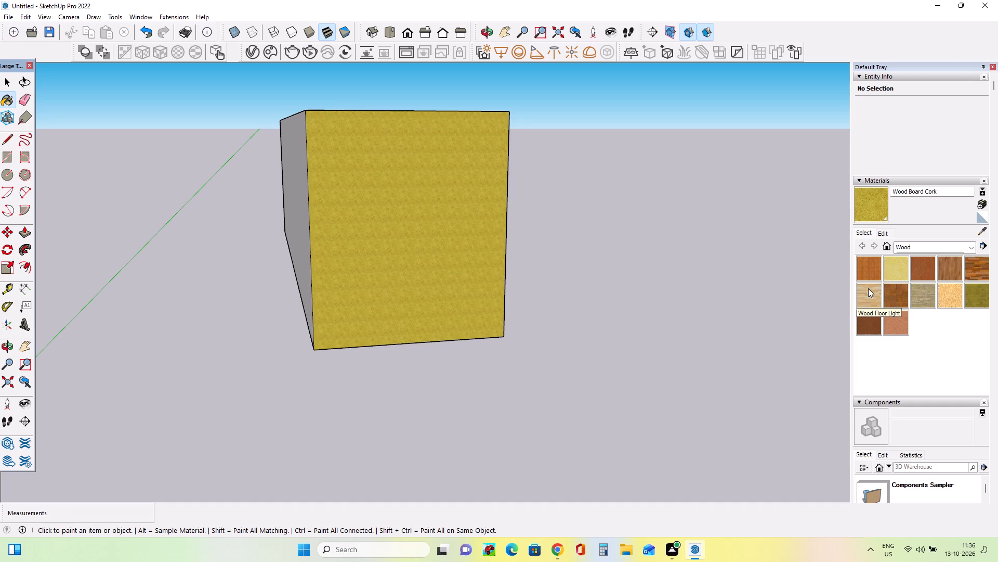
double_click(868, 288)
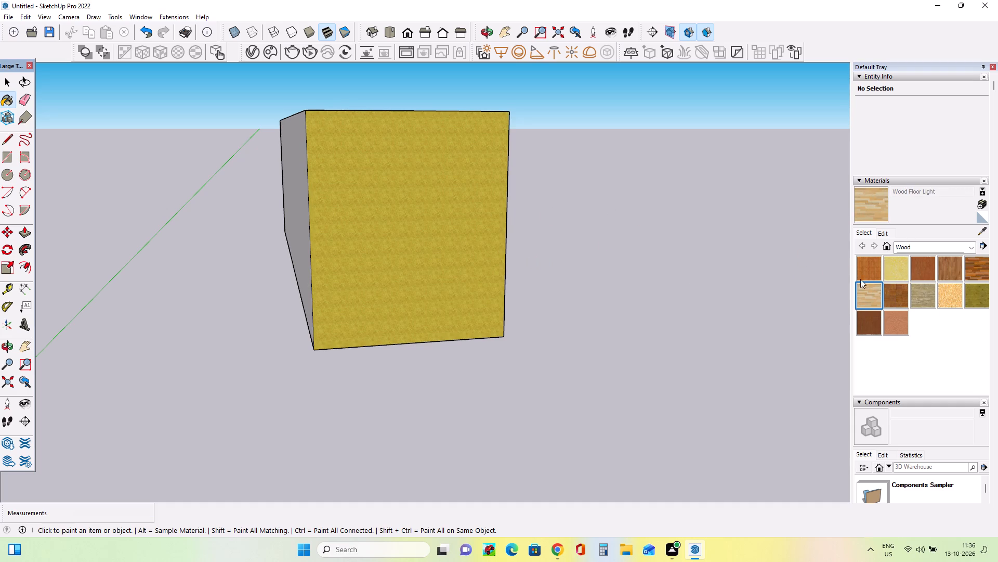
double_click(364, 224)
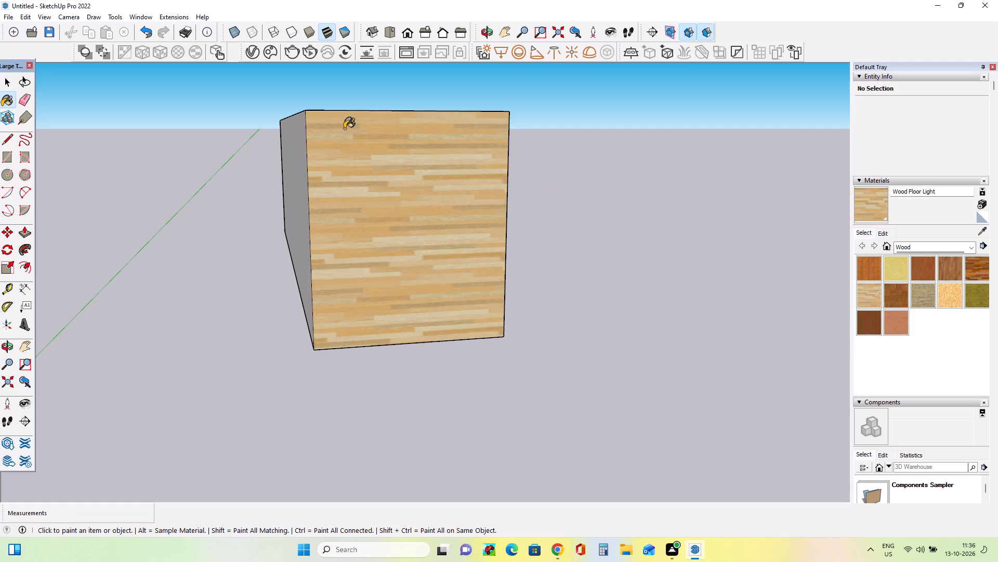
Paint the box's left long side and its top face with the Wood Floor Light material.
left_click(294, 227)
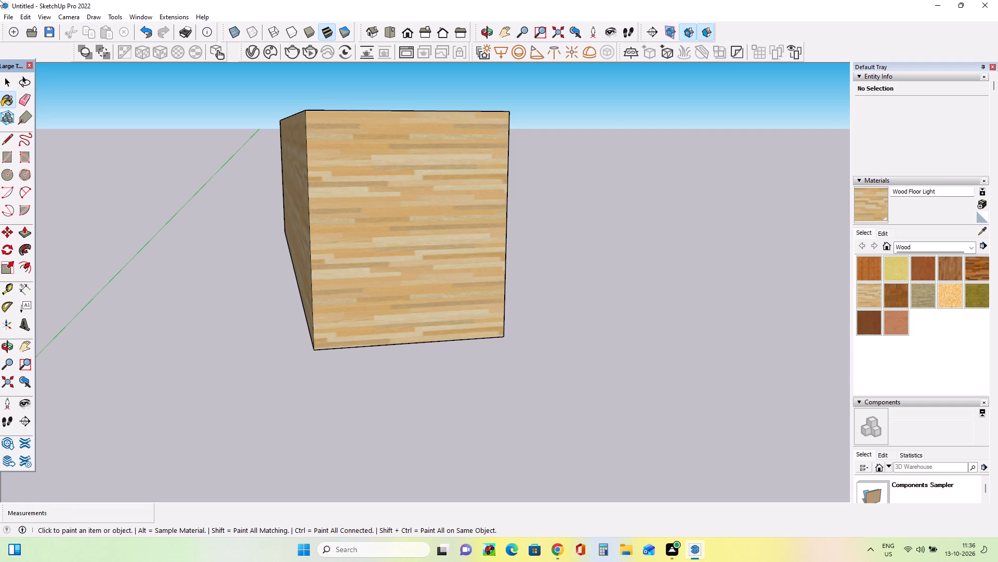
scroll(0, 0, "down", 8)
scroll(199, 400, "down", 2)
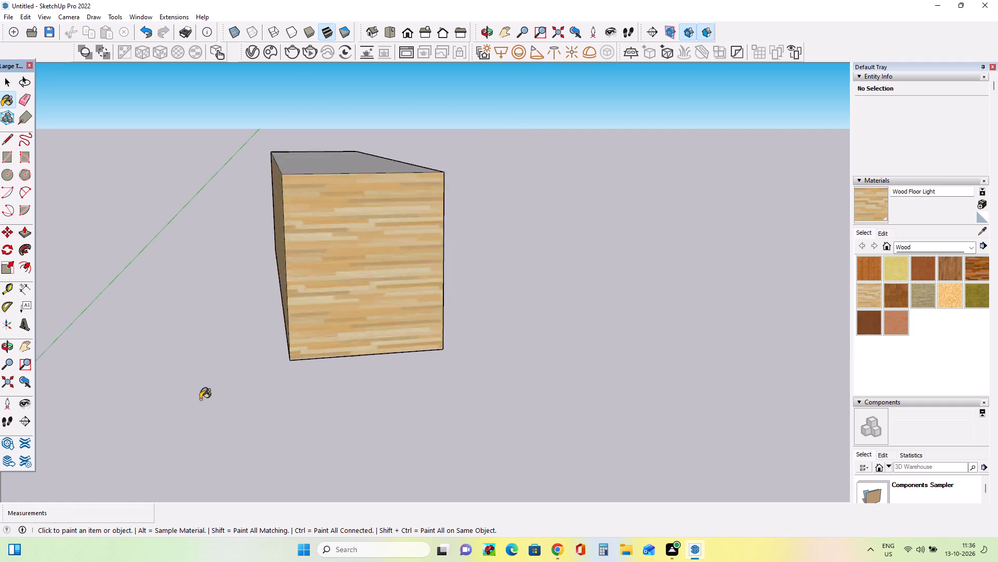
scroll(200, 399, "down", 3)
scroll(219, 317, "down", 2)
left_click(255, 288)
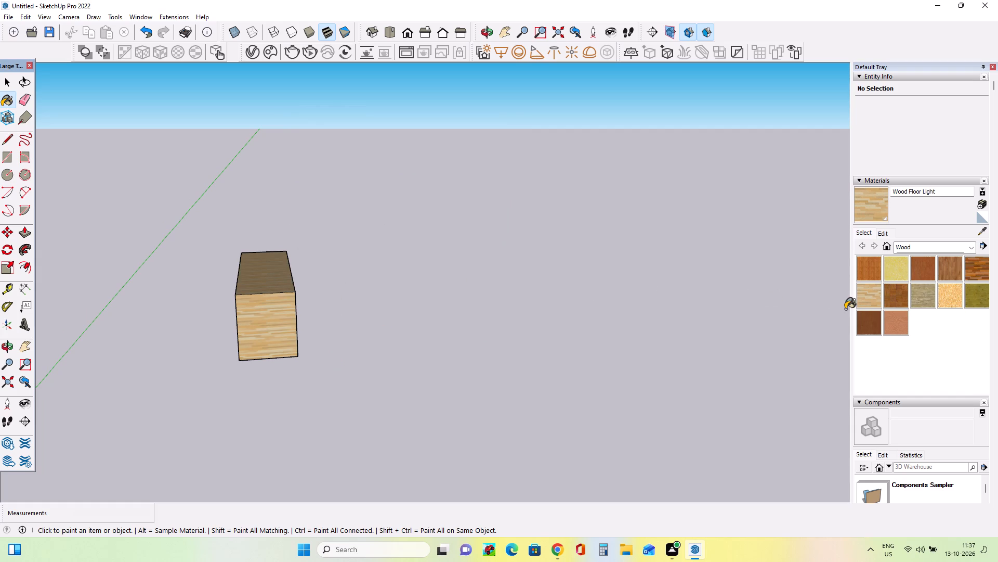
Paint the box's top face and both long side faces with the Wood Veneer 01 material.
middle_click(868, 327)
left_click_drag(890, 277, 887, 287)
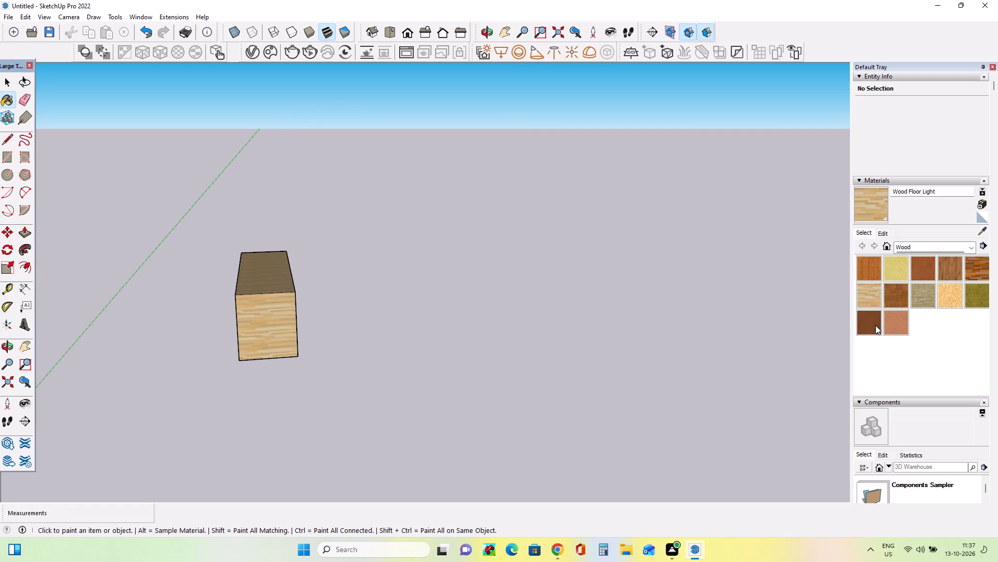
left_click(875, 325)
left_click_drag(365, 236, 298, 290)
left_click(260, 283)
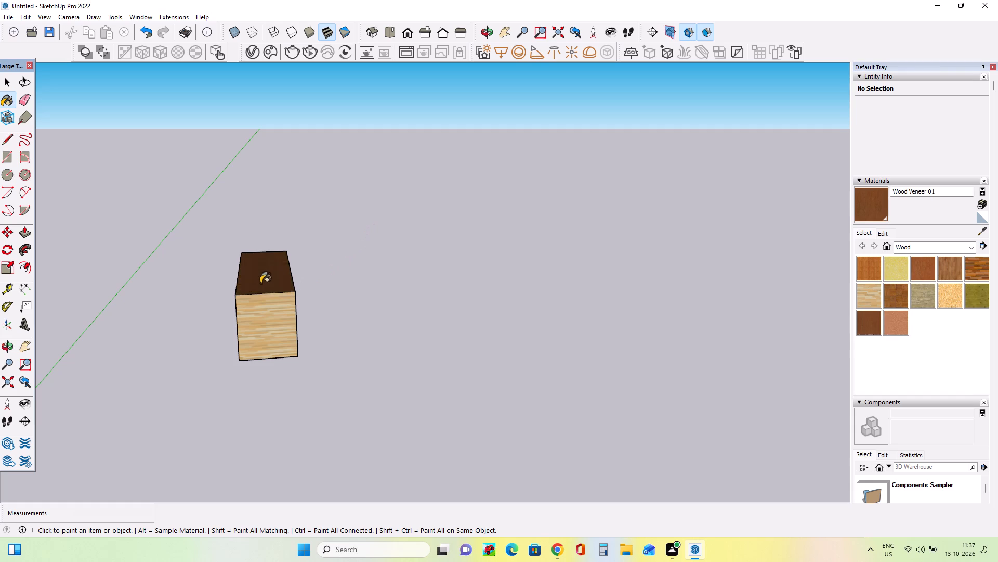
scroll(345, 297, "up", 2)
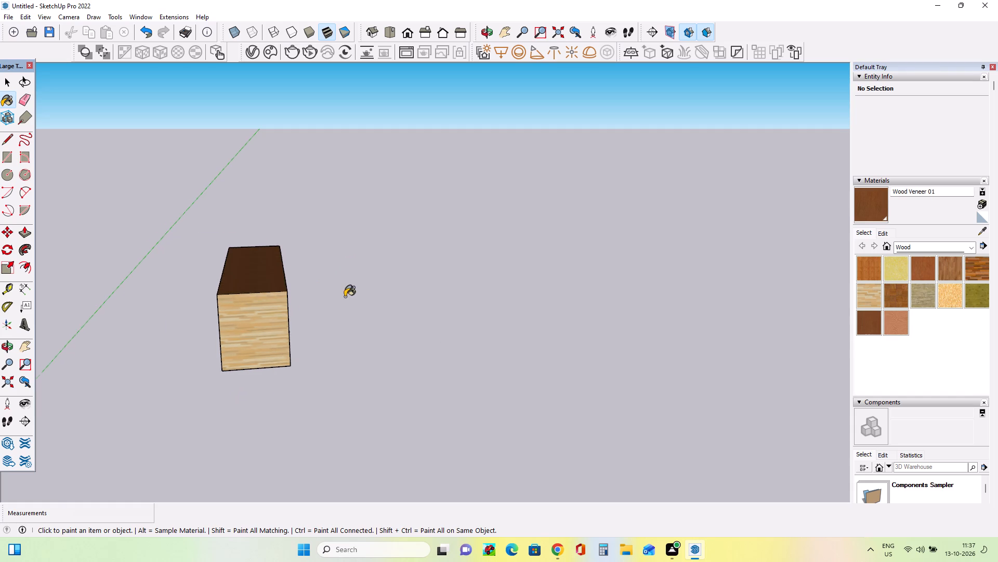
scroll(345, 297, "up", 7)
left_click(145, 275)
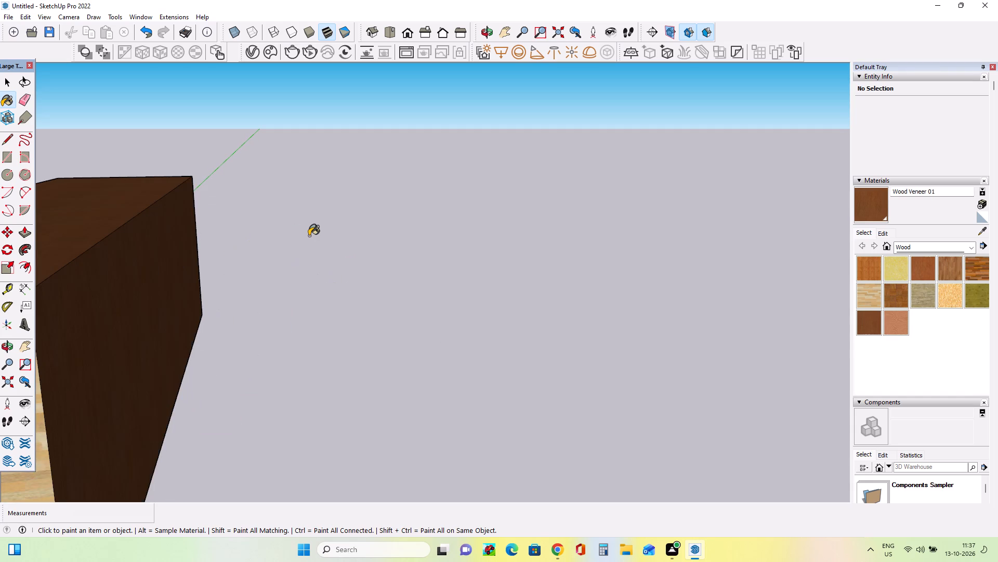
scroll(309, 236, "up", 9)
scroll(301, 224, "down", 20)
scroll(301, 224, "down", 1)
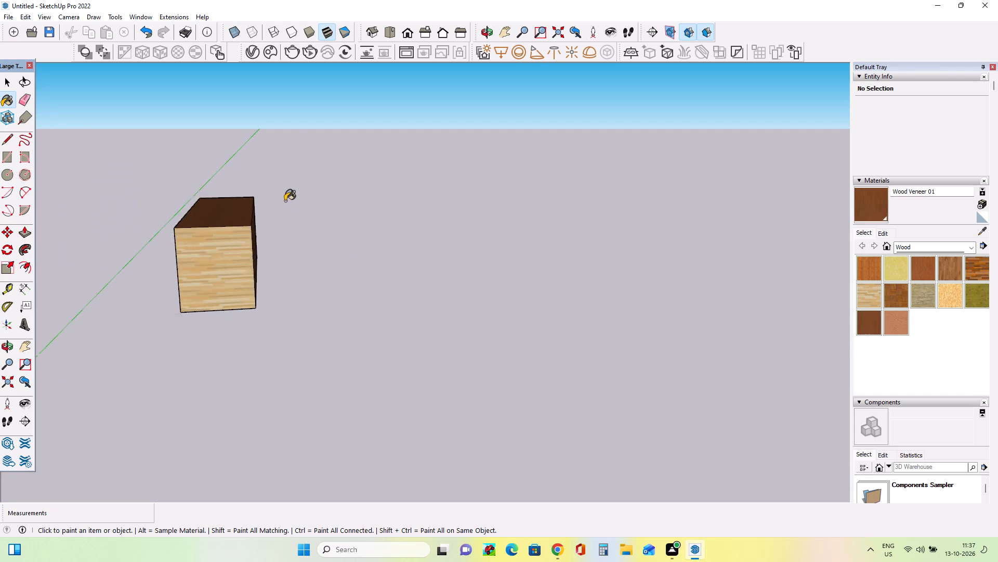
scroll(181, 218, "up", 12)
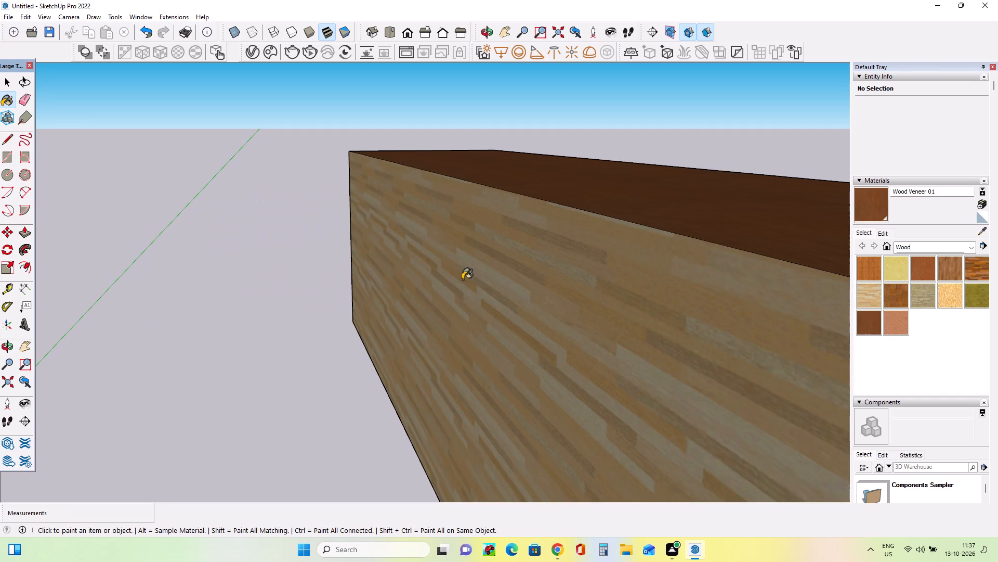
left_click(496, 304)
Examine the painted top, long side and front end of the box up close and from a distance.
scroll(500, 284, "up", 1)
scroll(482, 205, "up", 2)
scroll(482, 203, "down", 5)
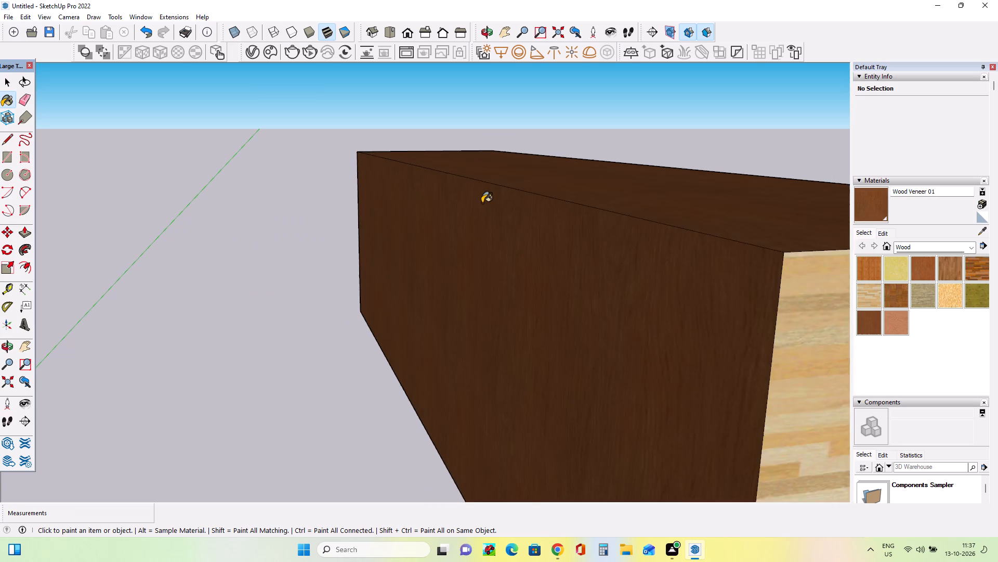
scroll(482, 203, "down", 6)
scroll(447, 174, "up", 5)
scroll(407, 125, "up", 3)
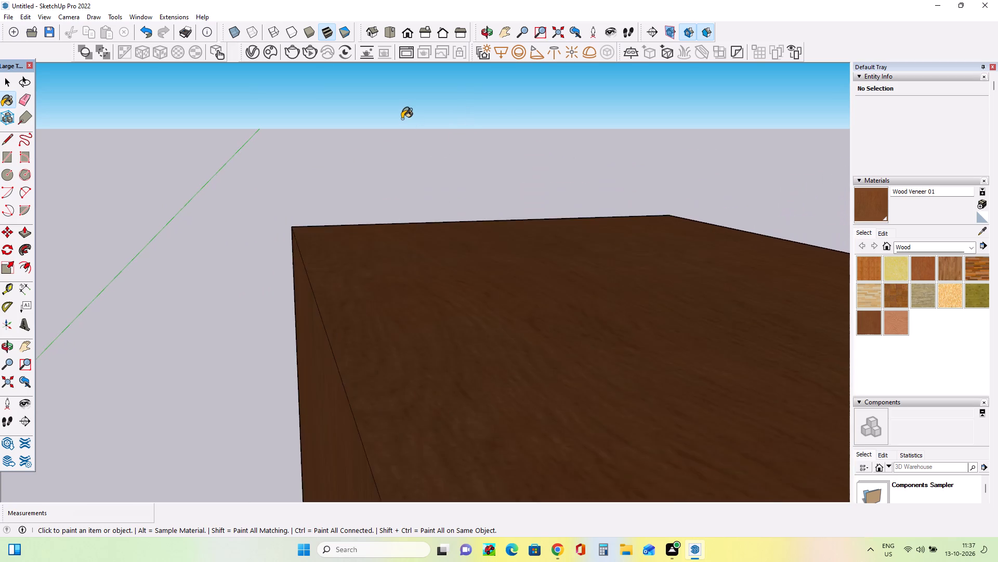
scroll(402, 119, "up", 8)
scroll(401, 119, "down", 5)
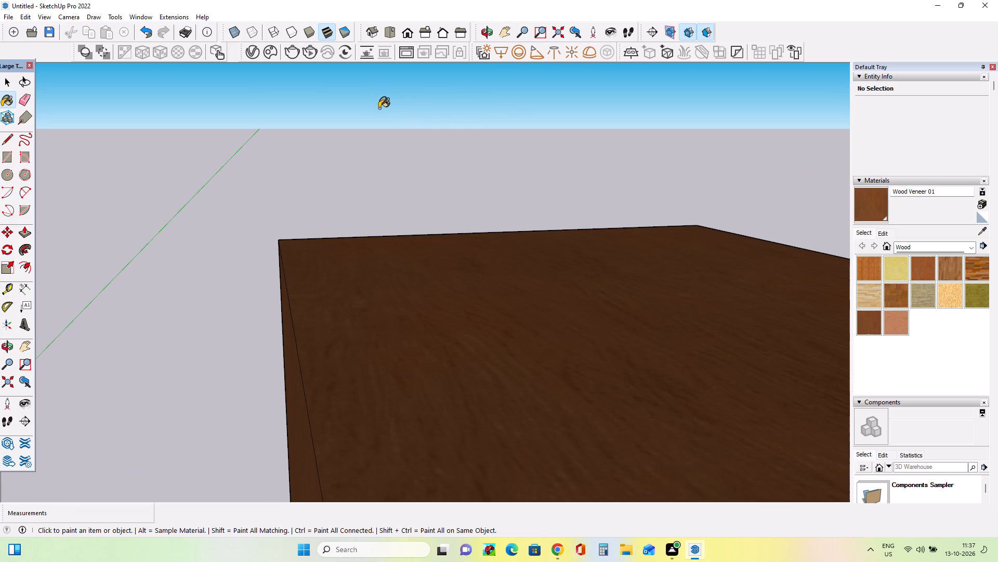
scroll(379, 108, "down", 16)
scroll(558, 492, "down", 13)
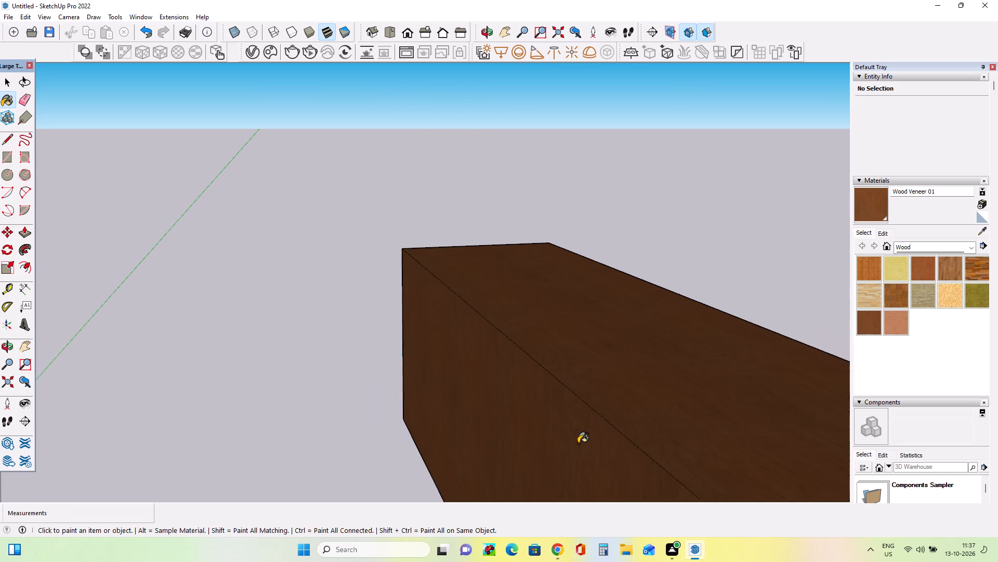
scroll(578, 443, "down", 12)
scroll(578, 443, "up", 1)
scroll(578, 443, "down", 20)
scroll(578, 443, "down", 1)
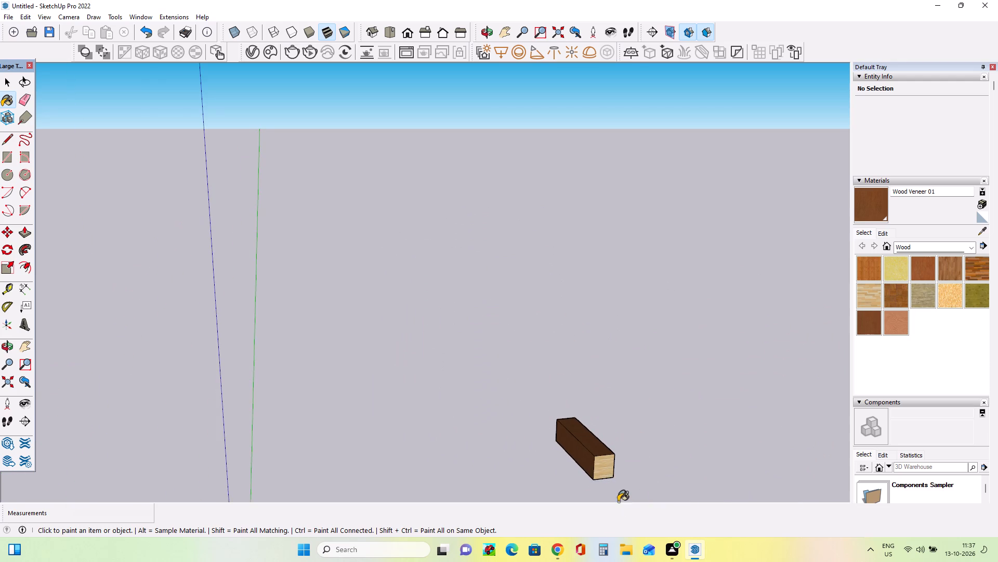
scroll(618, 497, "up", 18)
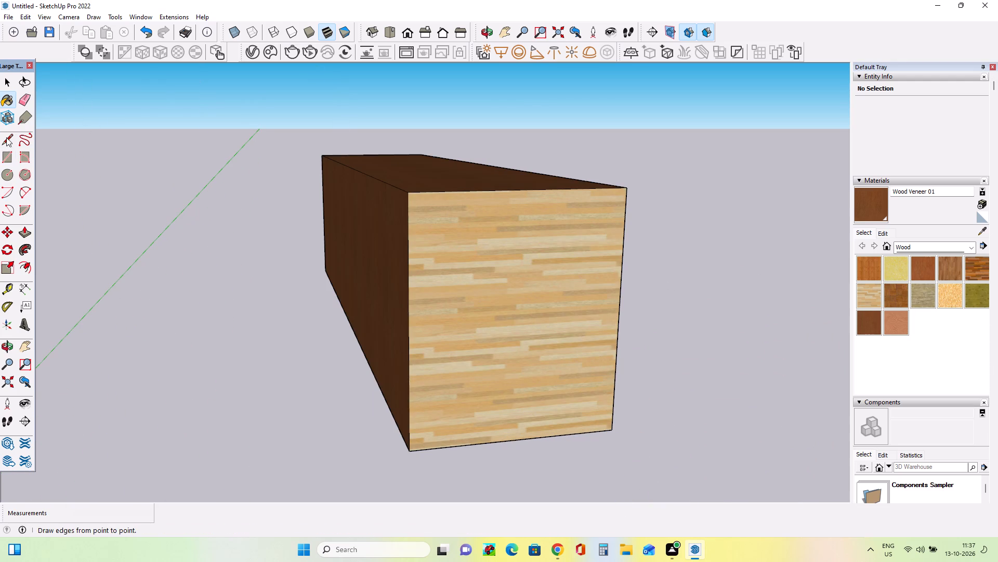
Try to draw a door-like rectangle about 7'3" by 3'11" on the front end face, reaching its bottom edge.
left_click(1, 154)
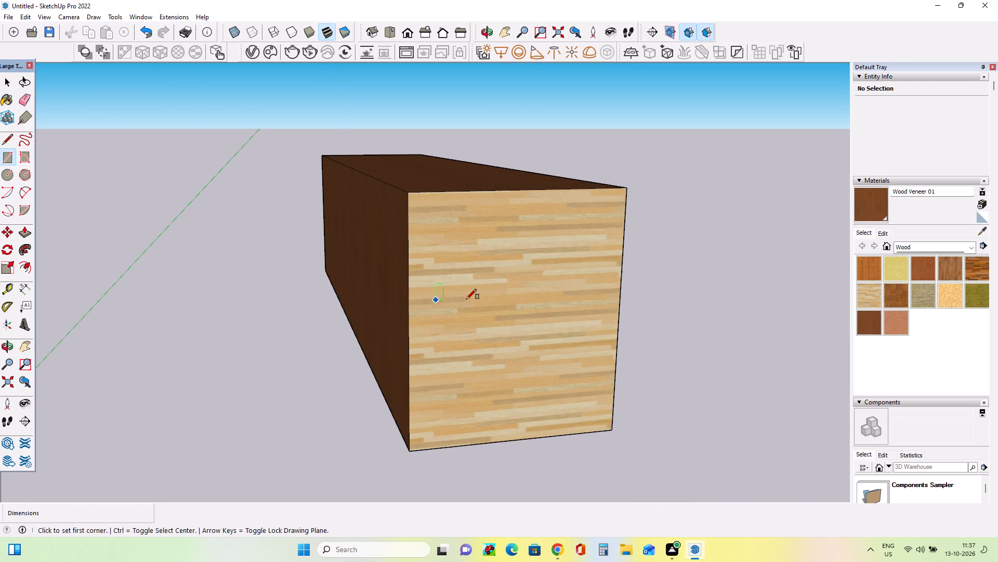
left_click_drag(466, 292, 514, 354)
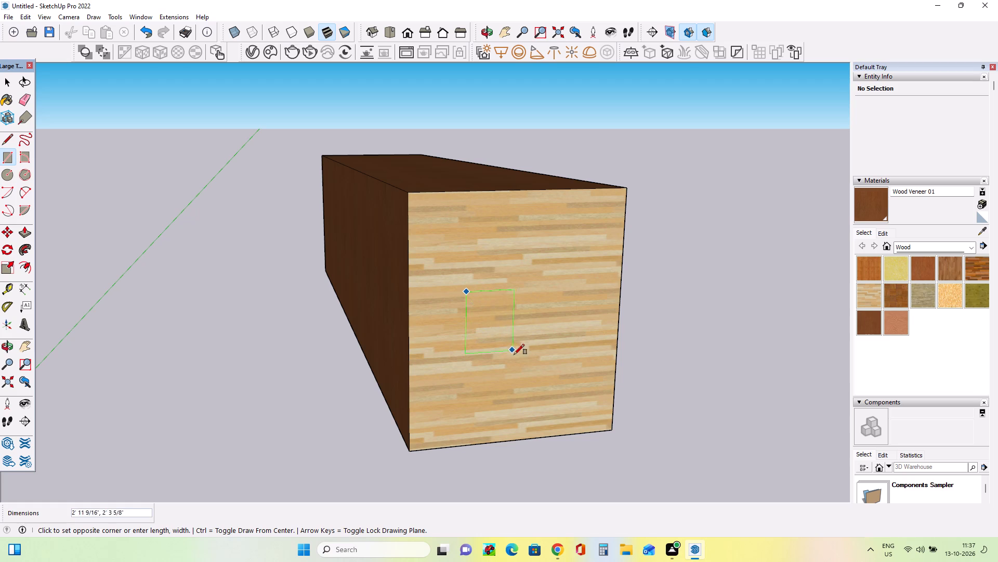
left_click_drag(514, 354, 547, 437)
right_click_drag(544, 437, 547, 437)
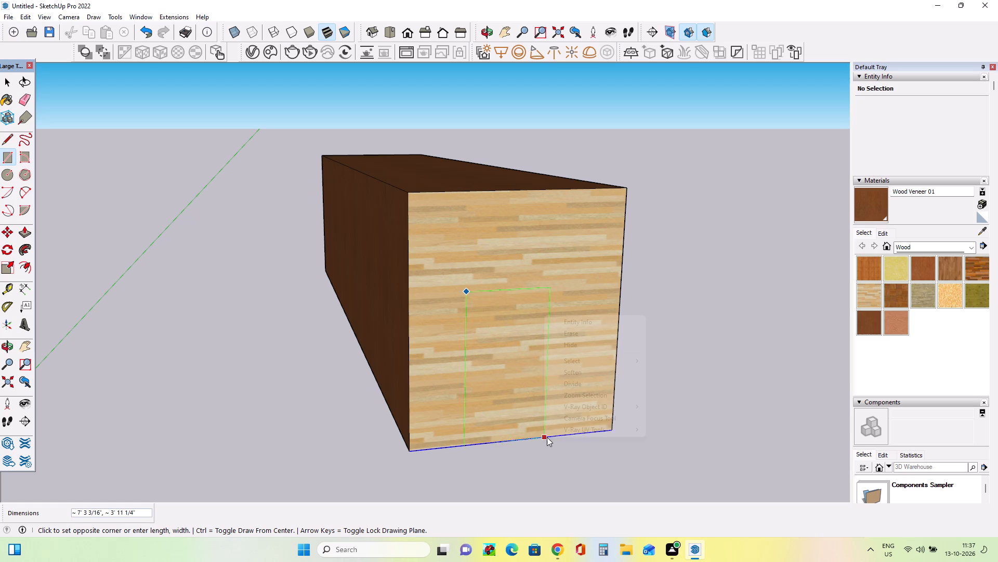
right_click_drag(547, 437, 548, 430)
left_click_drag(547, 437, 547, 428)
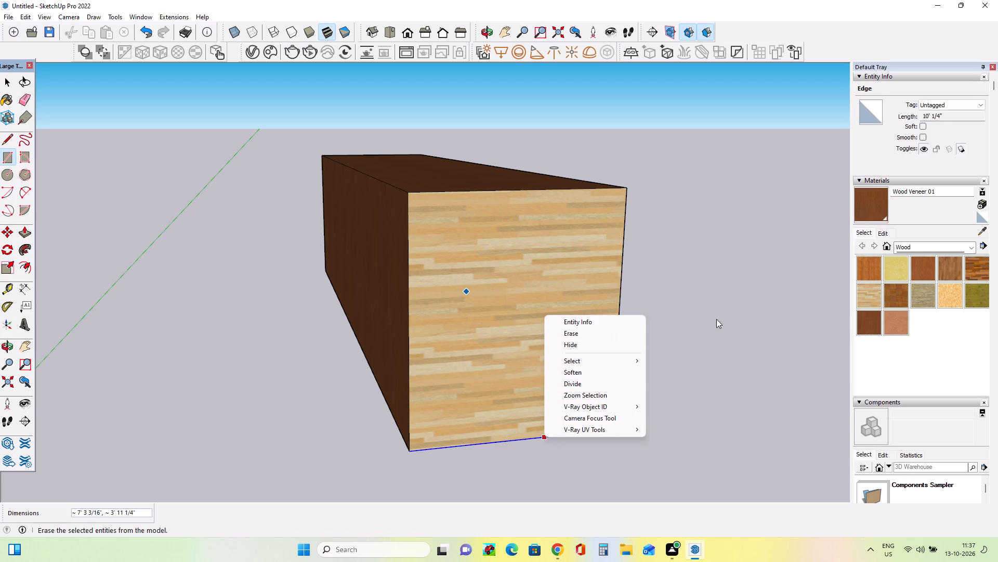
Push the box's whole front end face in about 2'6" with Push/Pull.
left_click_drag(21, 228, 25, 228)
left_click_drag(521, 323, 522, 323)
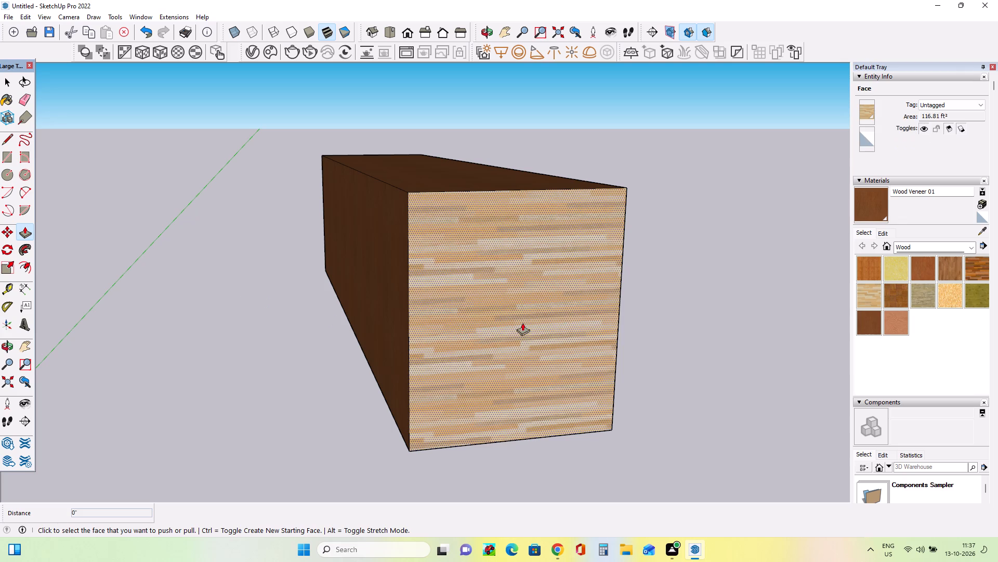
left_click_drag(522, 323, 508, 291)
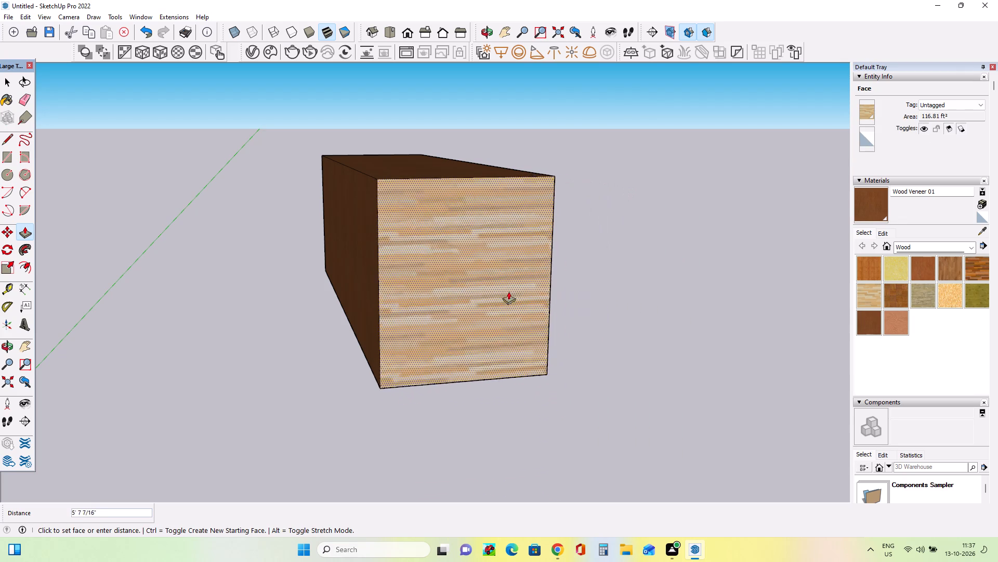
left_click_drag(508, 291, 508, 300)
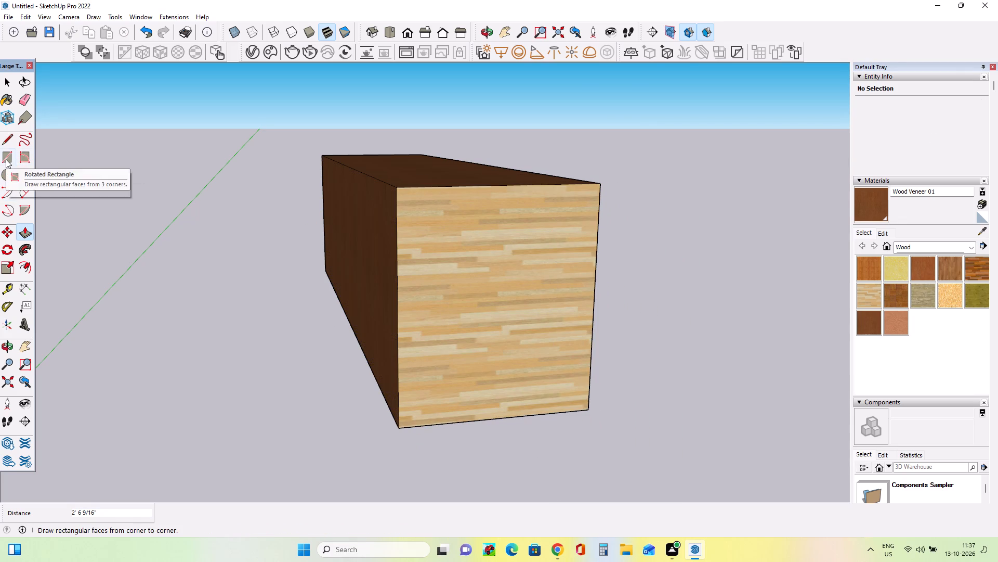
Draw a door-shaped rectangle about 7'8" by 4'9" on the box's front end face, just above its bottom edge.
left_click_drag(6, 159, 9, 164)
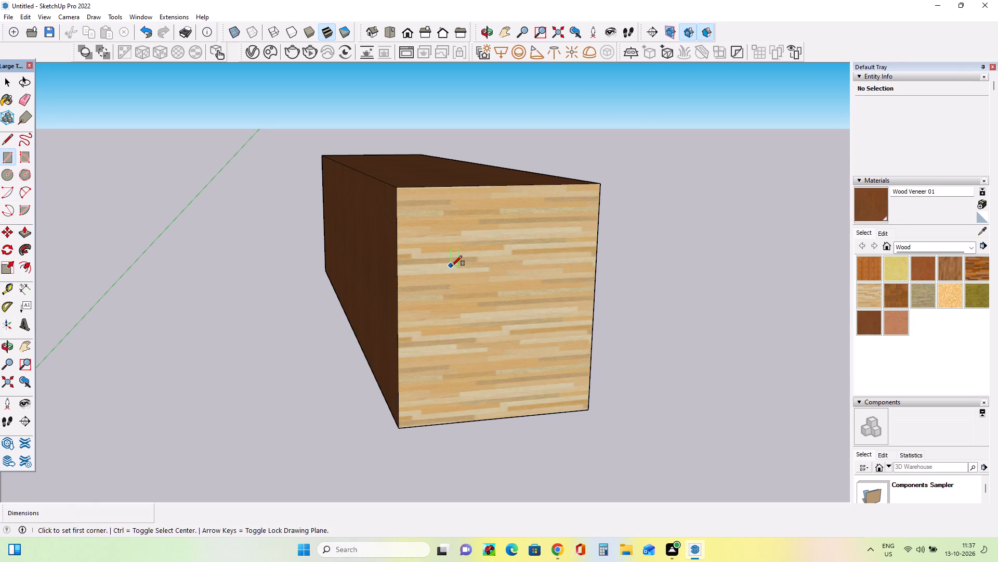
left_click_drag(455, 266, 545, 416)
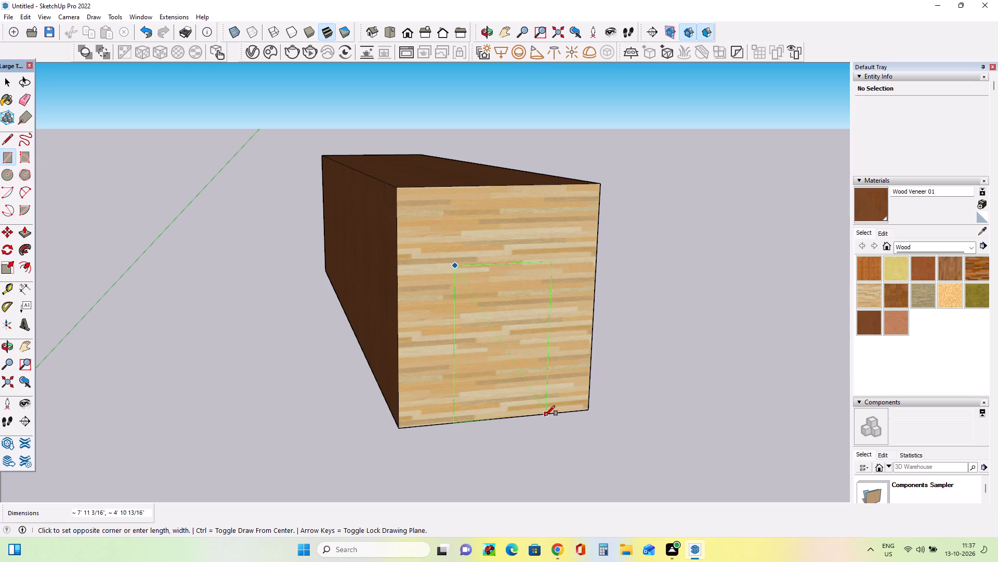
left_click_drag(545, 416, 543, 408)
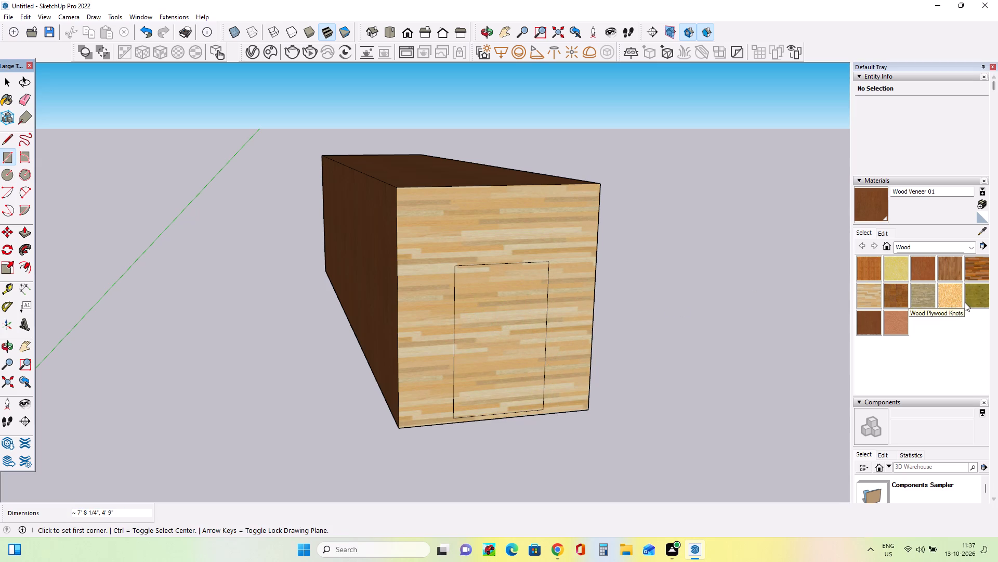
Paint the door rectangle with the Wood Floor Dark material.
left_click(971, 274)
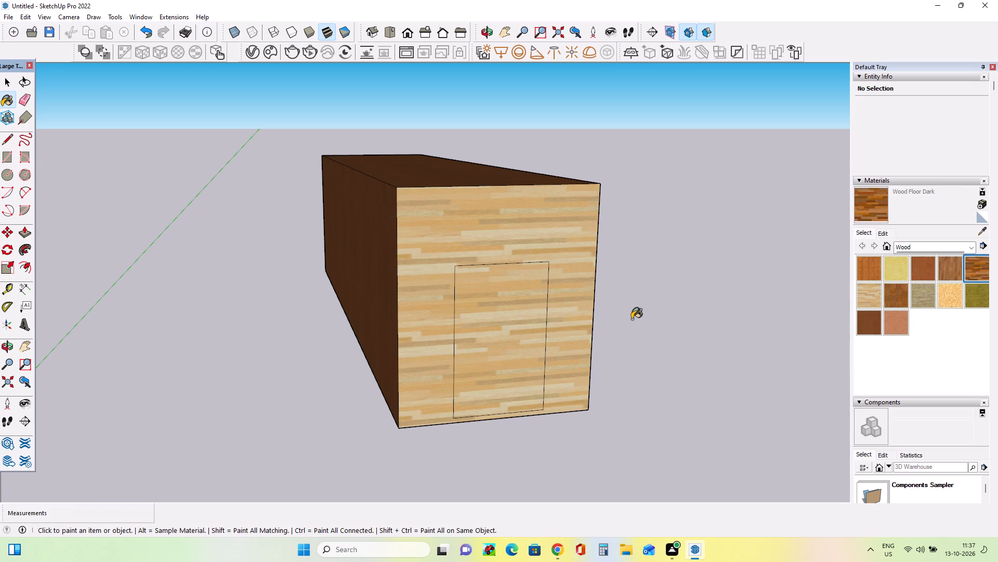
left_click(521, 340)
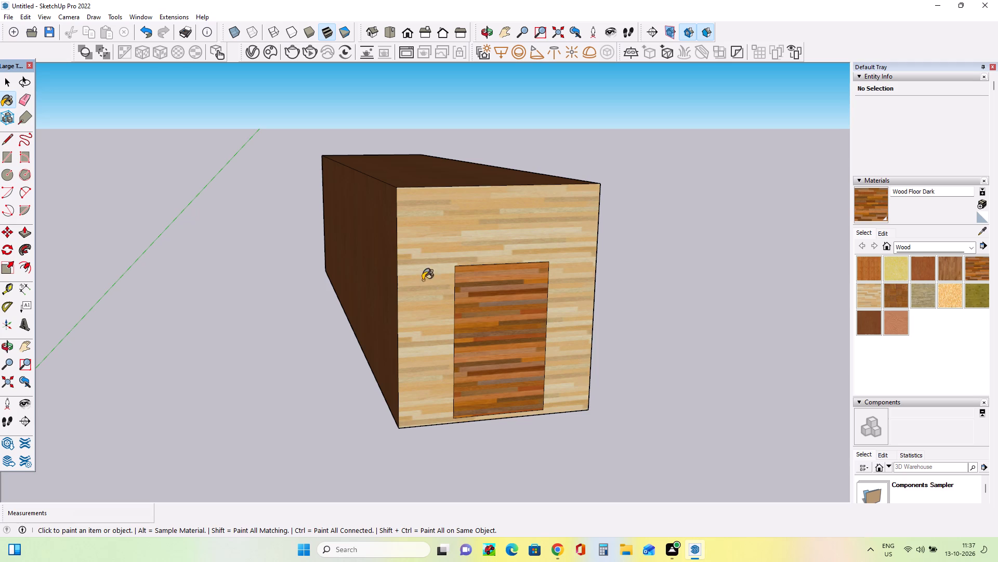
Pull the door rectangle outward about 2'2" from the front end face with Push/Pull.
left_click(2, 175)
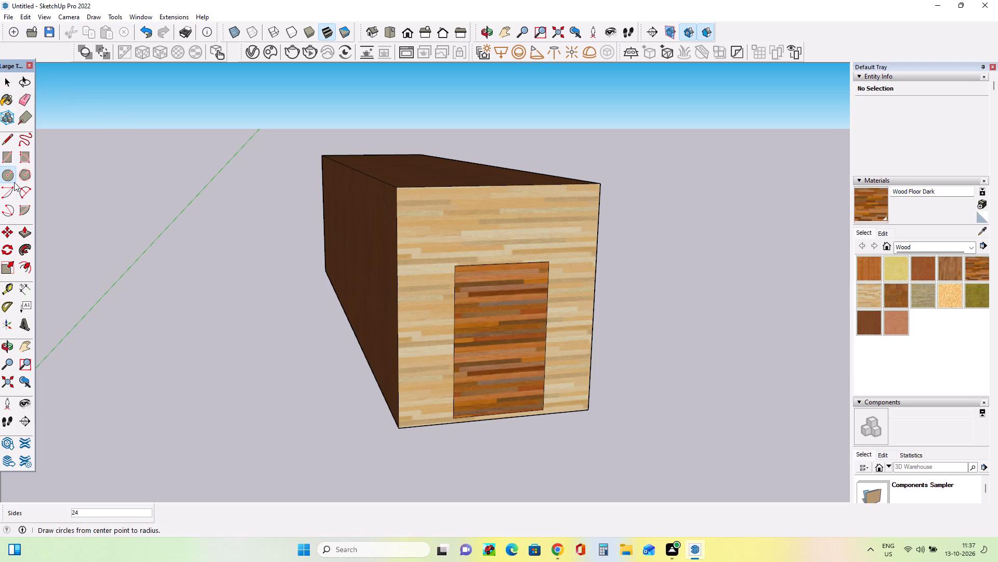
left_click(23, 233)
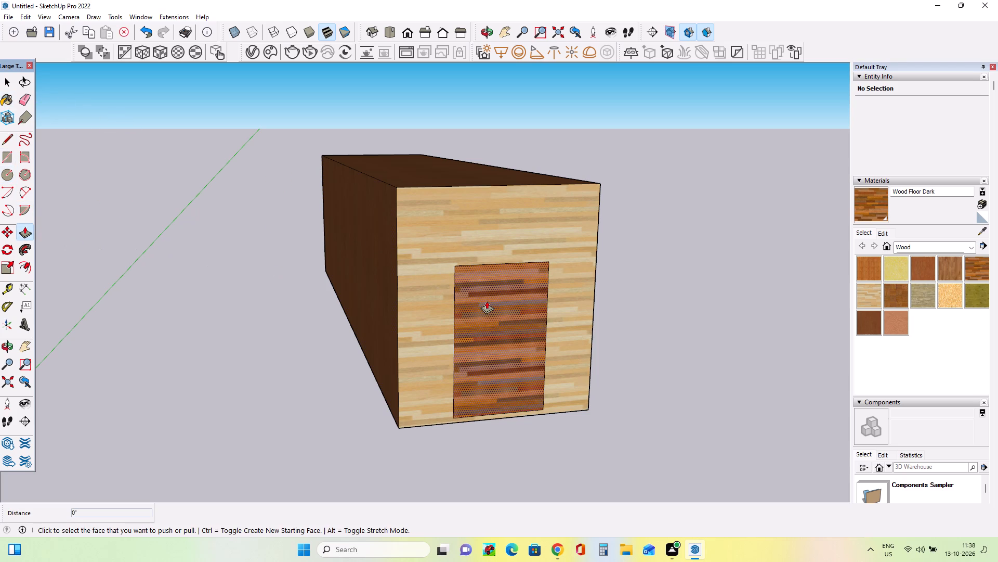
left_click_drag(487, 301, 491, 325)
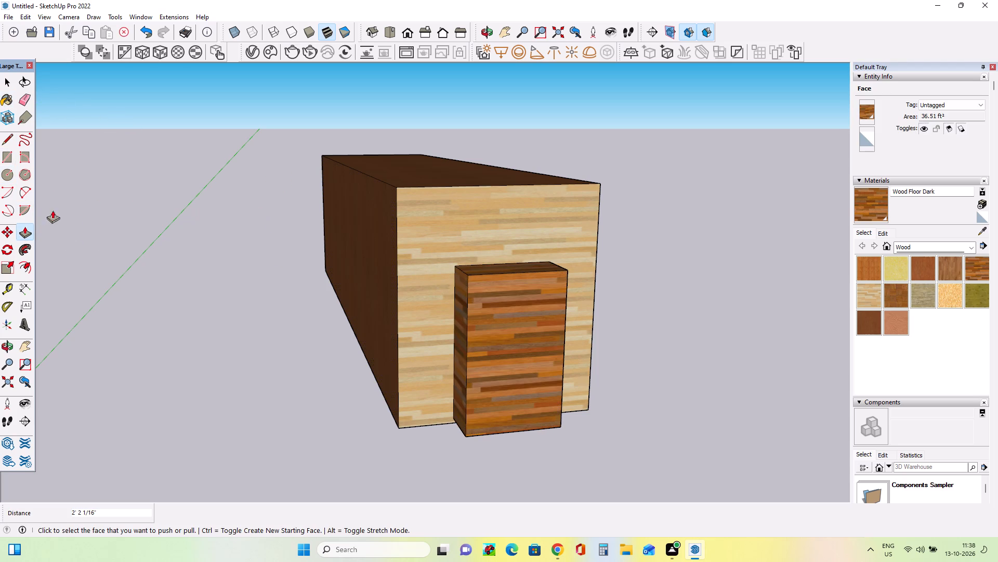
Draw a circular door knob with a radius of about 8" on the door block's front face, near one long edge.
left_click(6, 172)
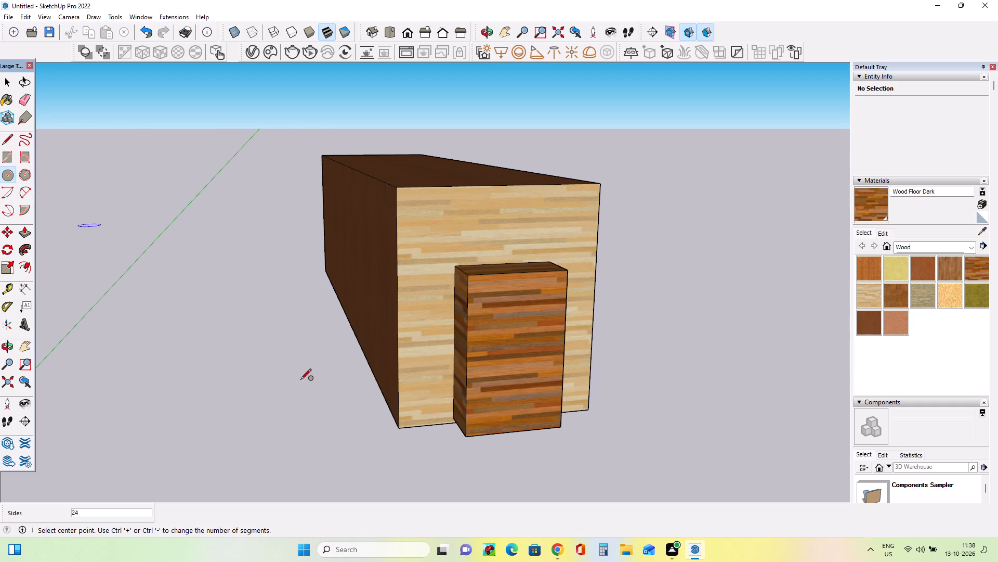
left_click_drag(540, 347, 554, 350)
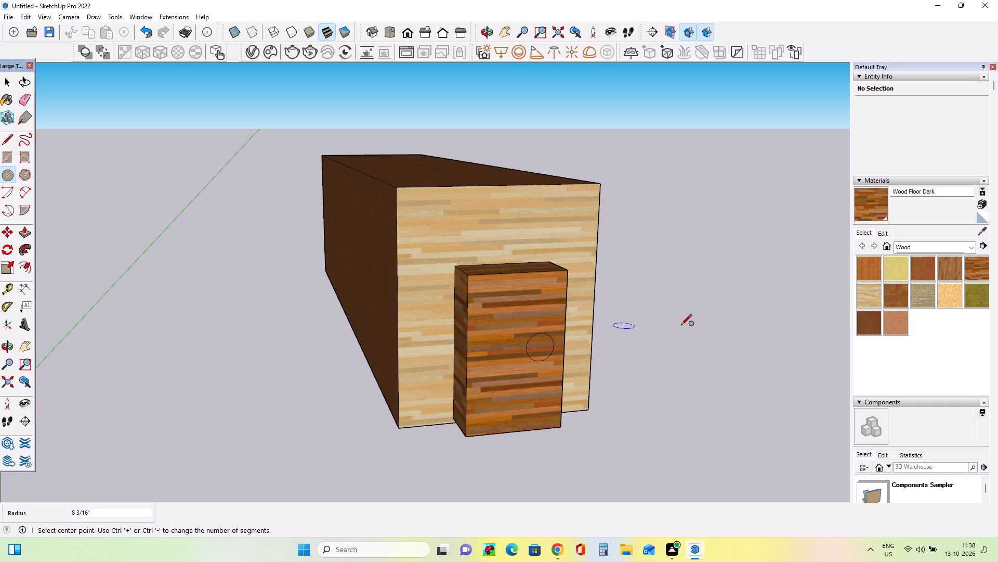
left_click(539, 349)
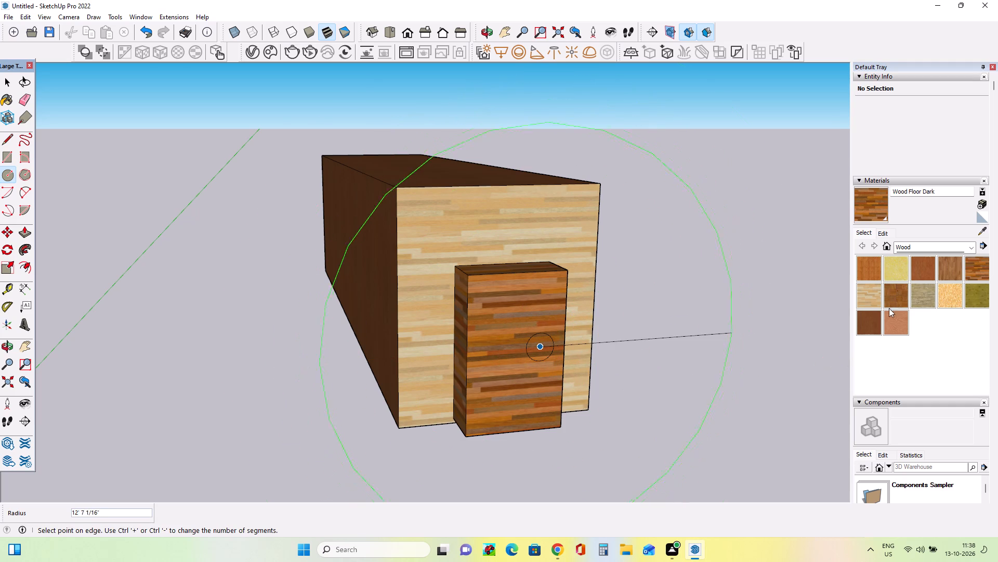
Paint the knob circle with the Wood Cherry Original material.
left_click(917, 273)
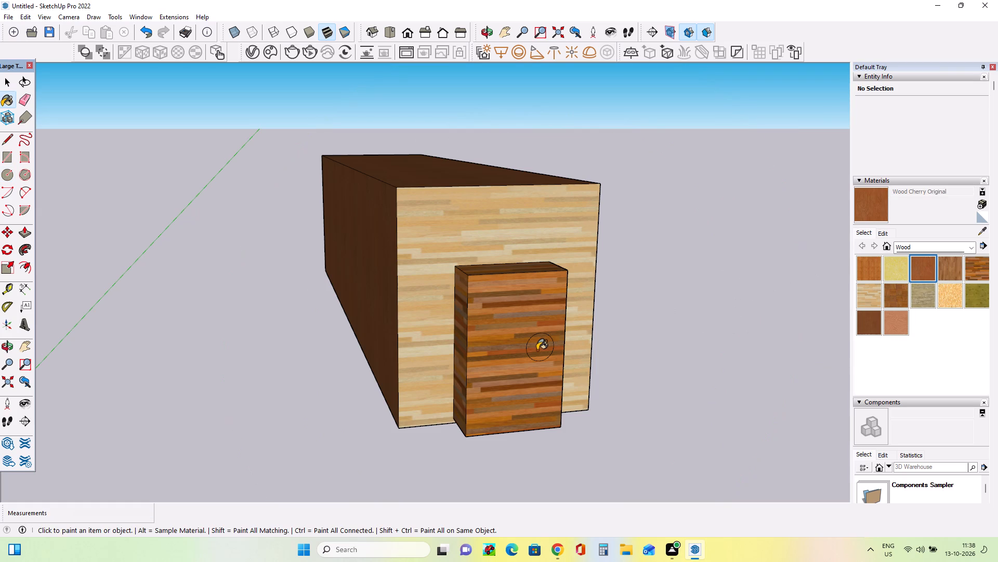
left_click(537, 351)
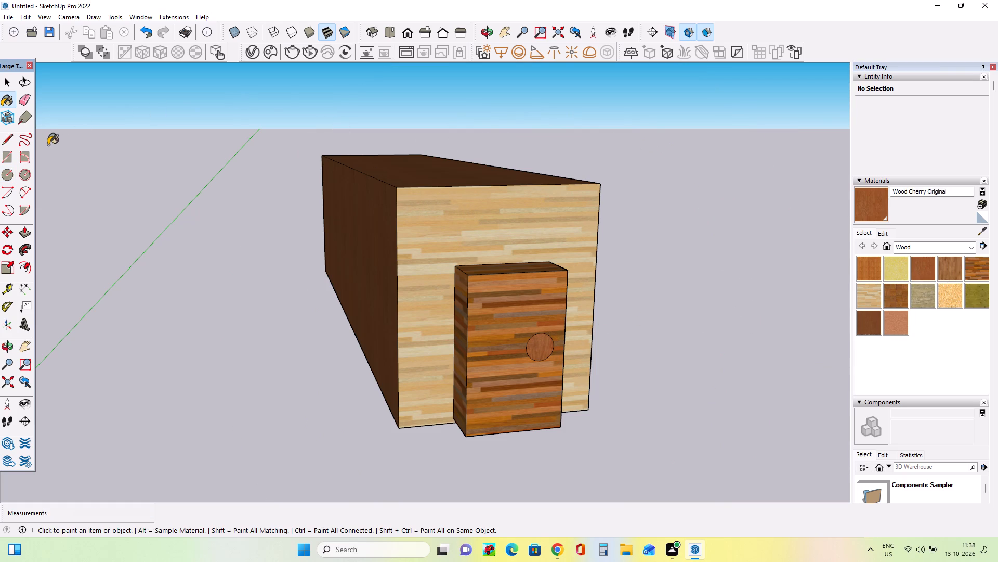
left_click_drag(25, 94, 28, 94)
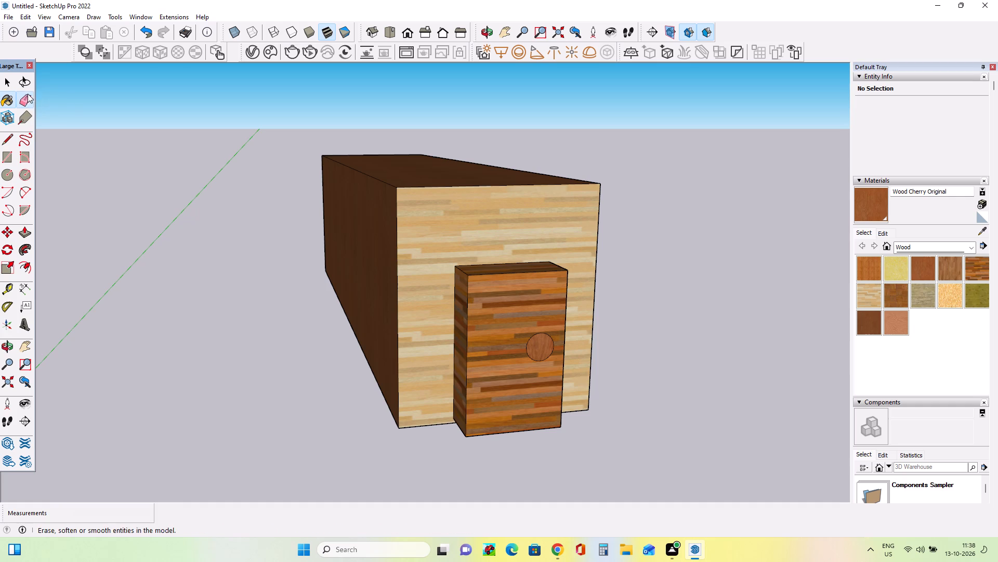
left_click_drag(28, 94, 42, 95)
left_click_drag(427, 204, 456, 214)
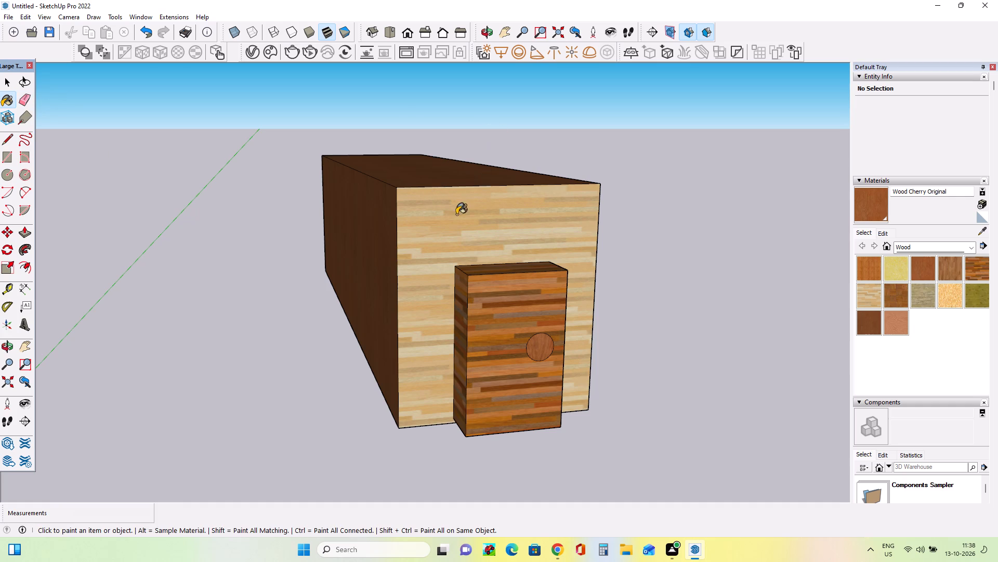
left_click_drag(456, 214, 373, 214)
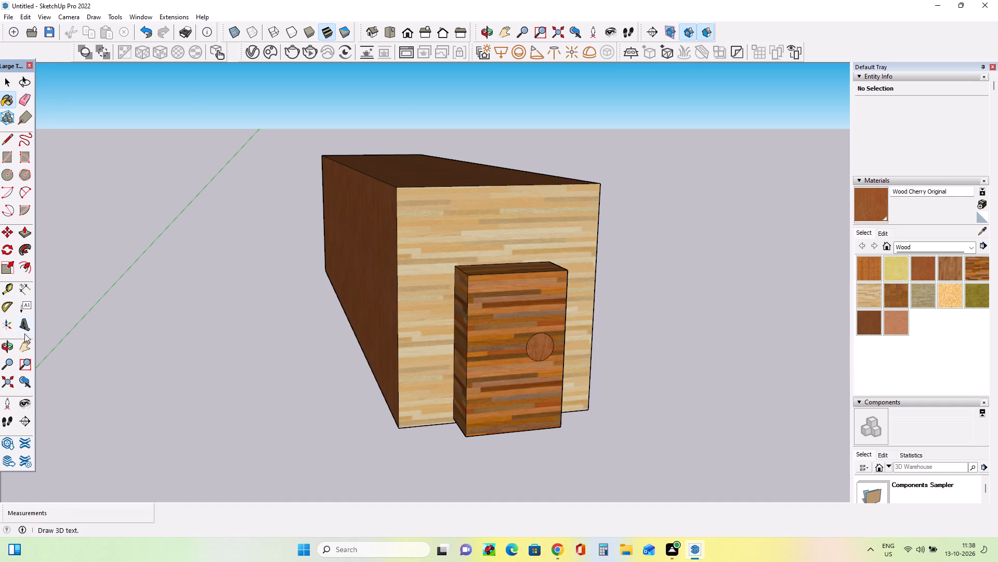
Examine the box with its projecting door and its long side face from several angles and up close.
left_click(22, 405)
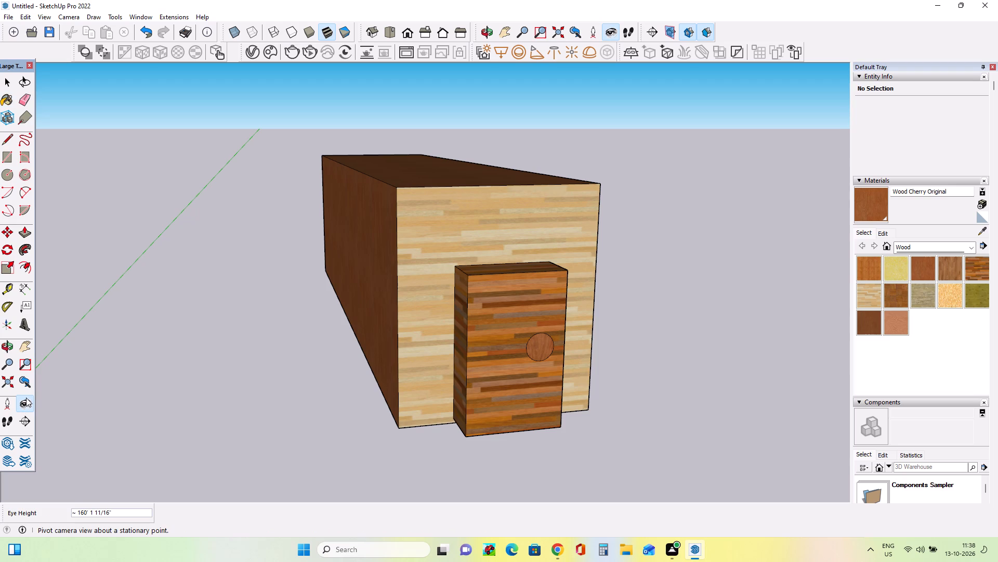
left_click(437, 227)
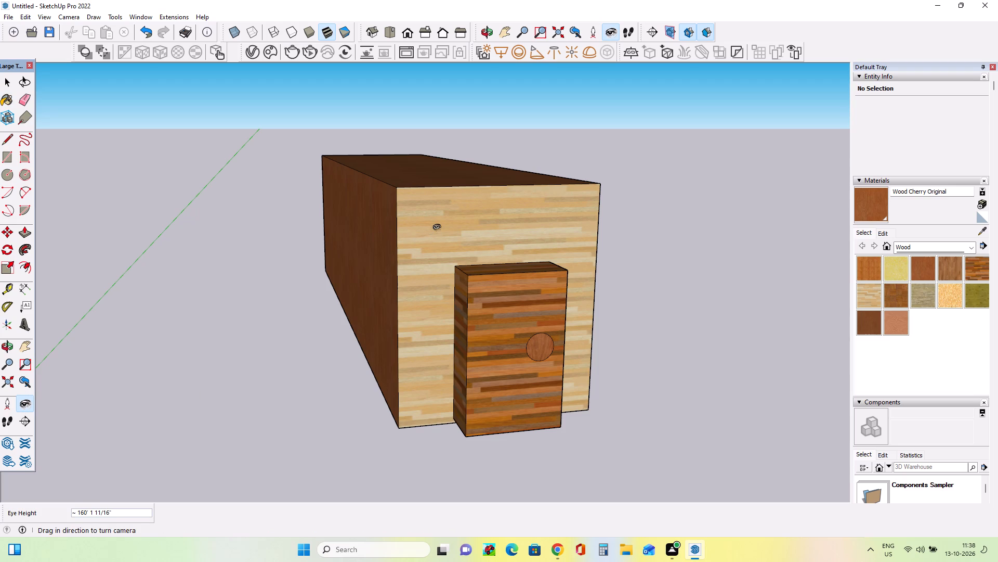
left_click_drag(420, 215, 414, 232)
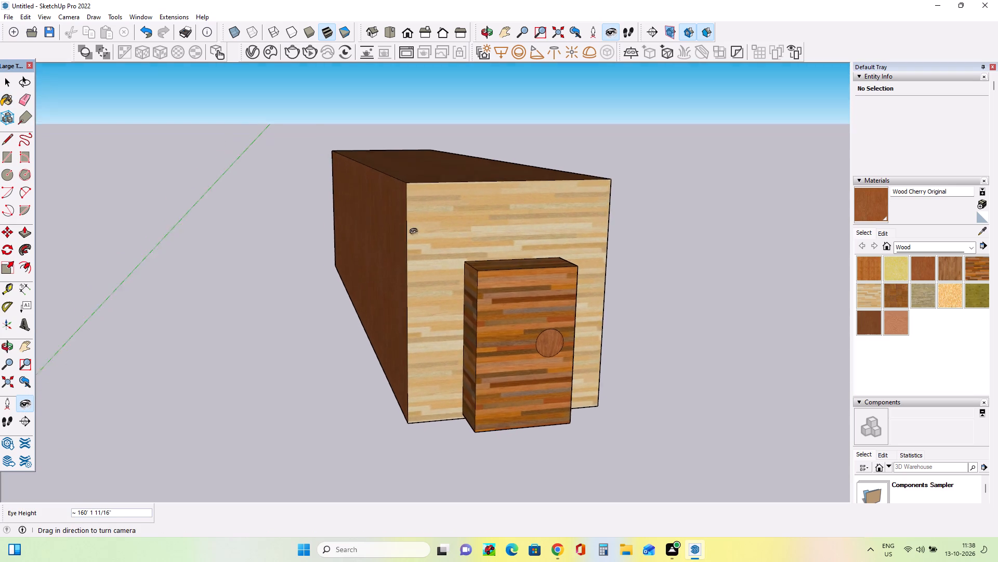
left_click_drag(414, 232, 395, 230)
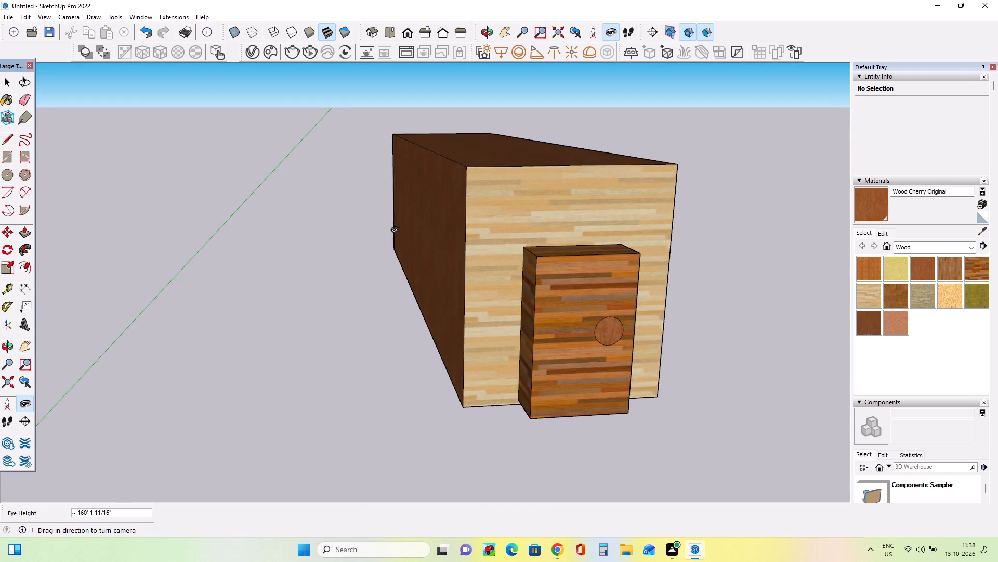
left_click_drag(395, 230, 396, 223)
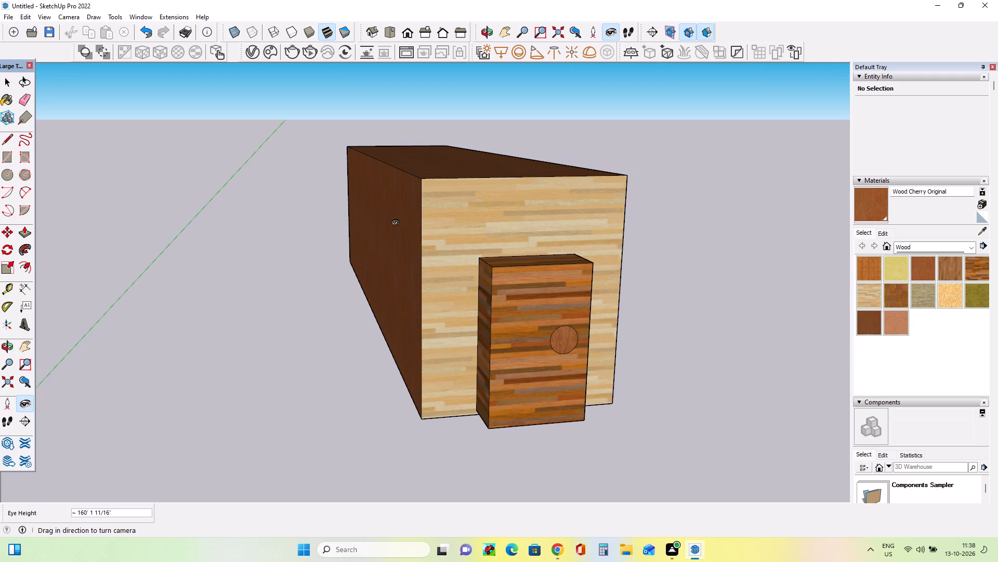
left_click_drag(396, 223, 393, 224)
scroll(396, 223, "down", 8)
scroll(394, 223, "up", 10)
scroll(393, 224, "down", 1)
scroll(393, 224, "up", 17)
scroll(393, 224, "up", 5)
scroll(393, 224, "down", 1)
scroll(393, 224, "up", 1)
scroll(393, 224, "down", 5)
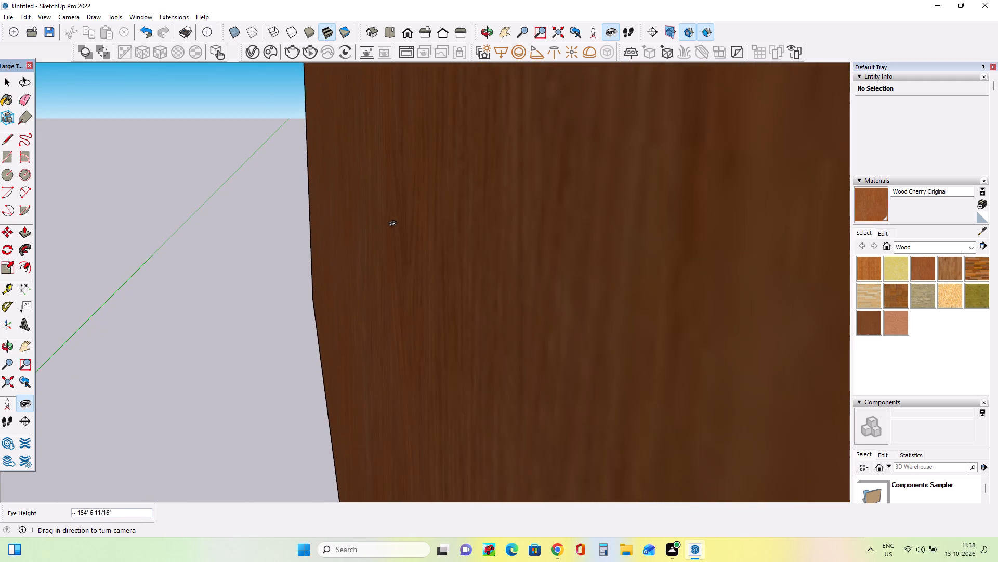
Examine the apartment building model, its reference image and the trial box together from near and far.
left_click_drag(393, 224, 0, 365)
scroll(393, 224, "down", 9)
scroll(378, 233, "up", 1)
scroll(377, 233, "down", 7)
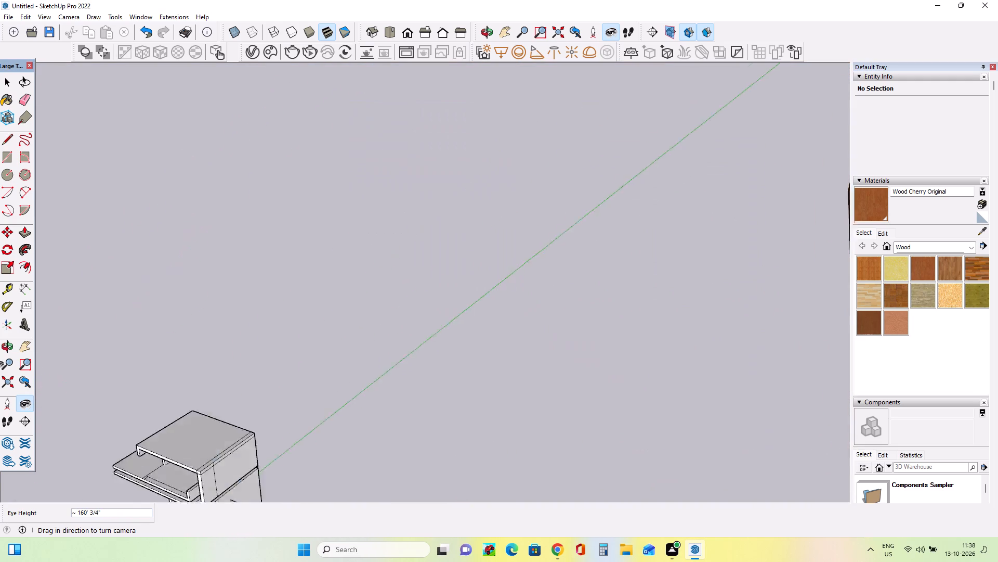
left_click_drag(0, 365, 7, 419)
left_click(7, 420)
double_click(6, 425)
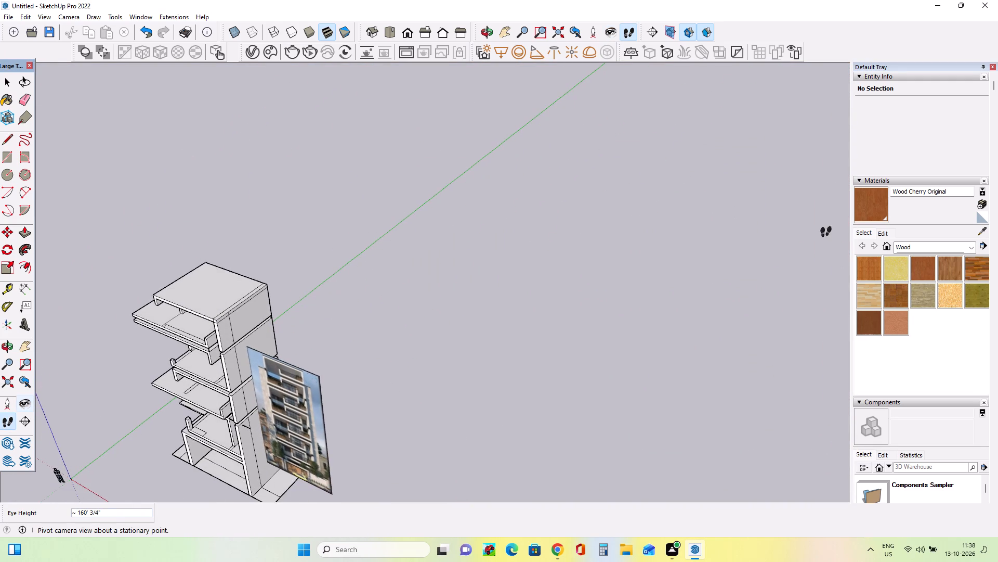
scroll(830, 172, "up", 15)
scroll(831, 112, "down", 18)
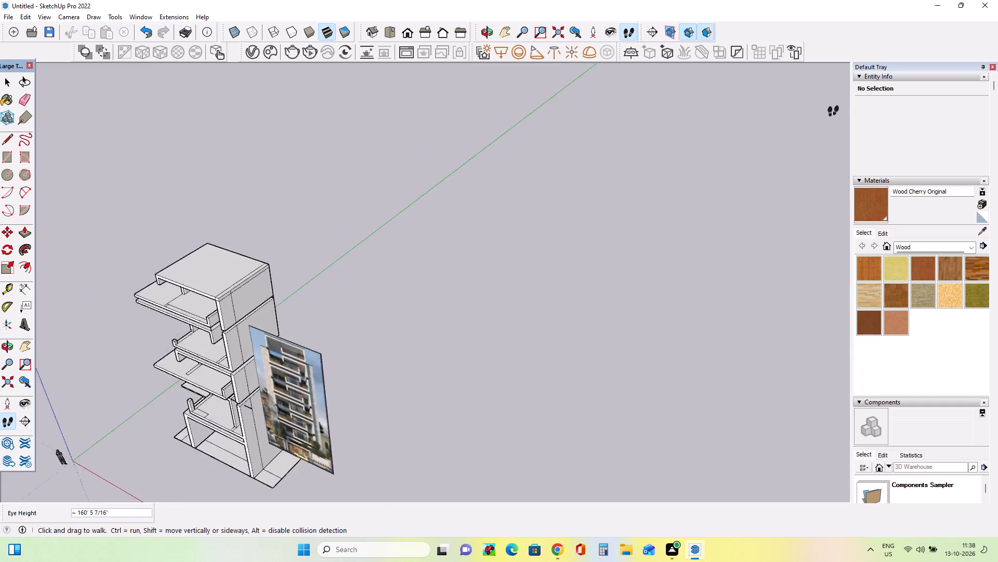
scroll(833, 111, "down", 20)
scroll(833, 111, "down", 3)
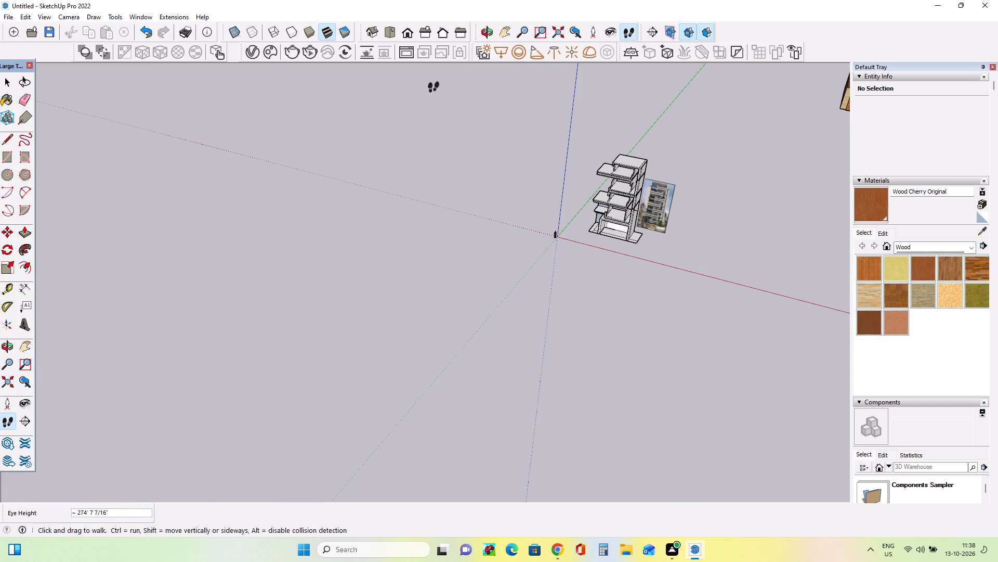
left_click_drag(24, 402, 31, 403)
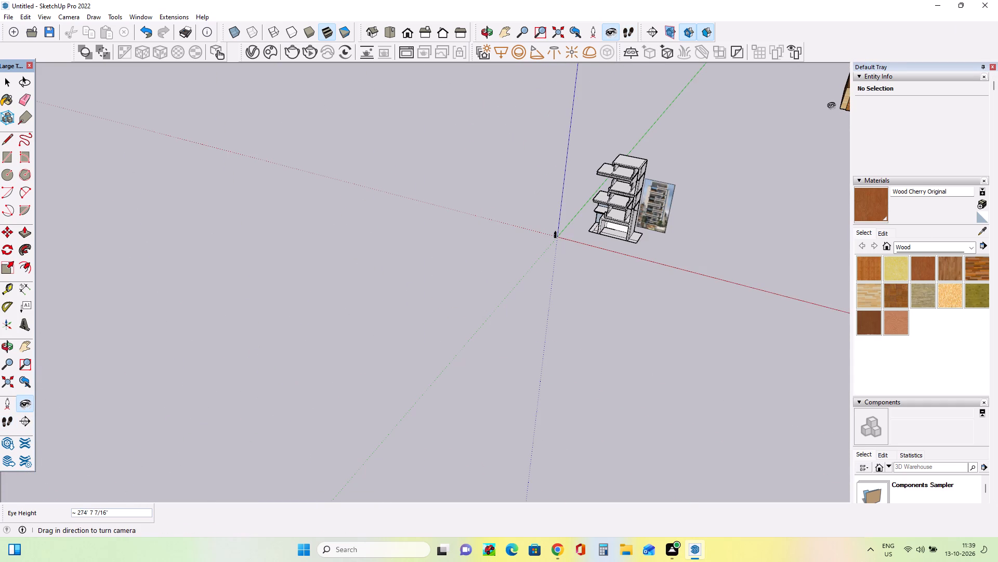
scroll(837, 106, "down", 6)
scroll(839, 105, "up", 7)
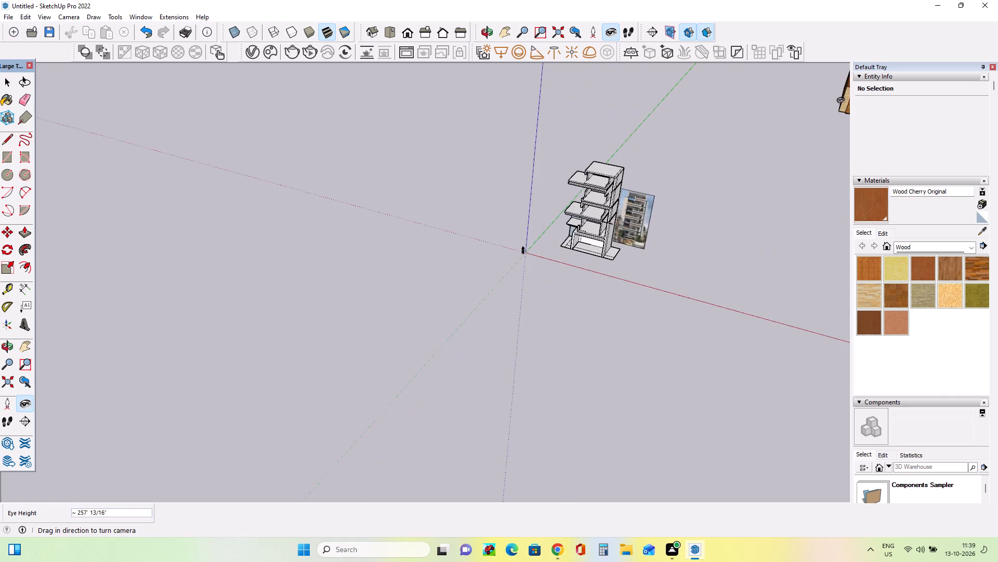
scroll(839, 103, "up", 14)
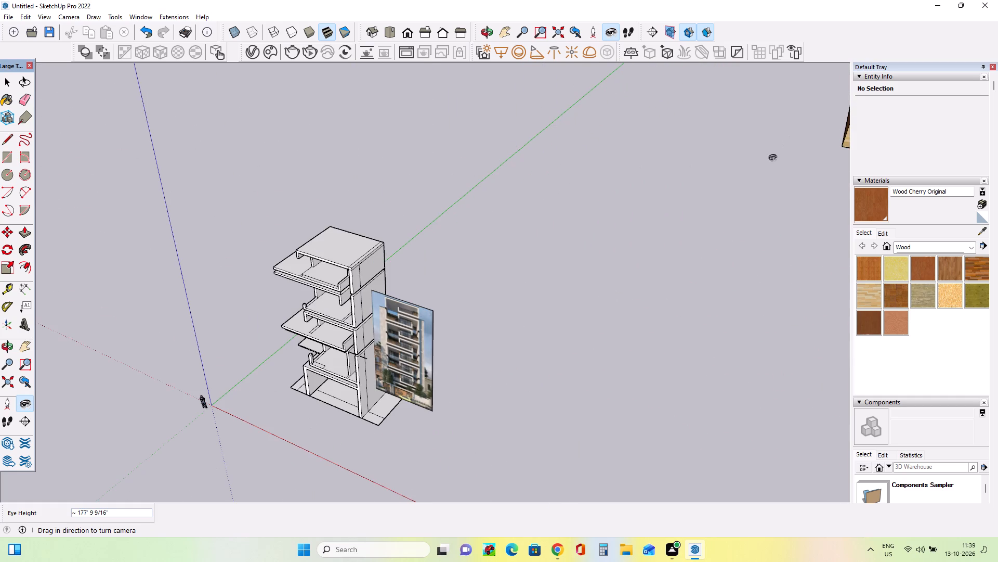
scroll(773, 149, "down", 2)
scroll(773, 149, "up", 1)
scroll(773, 149, "down", 5)
scroll(773, 149, "up", 1)
scroll(773, 149, "down", 13)
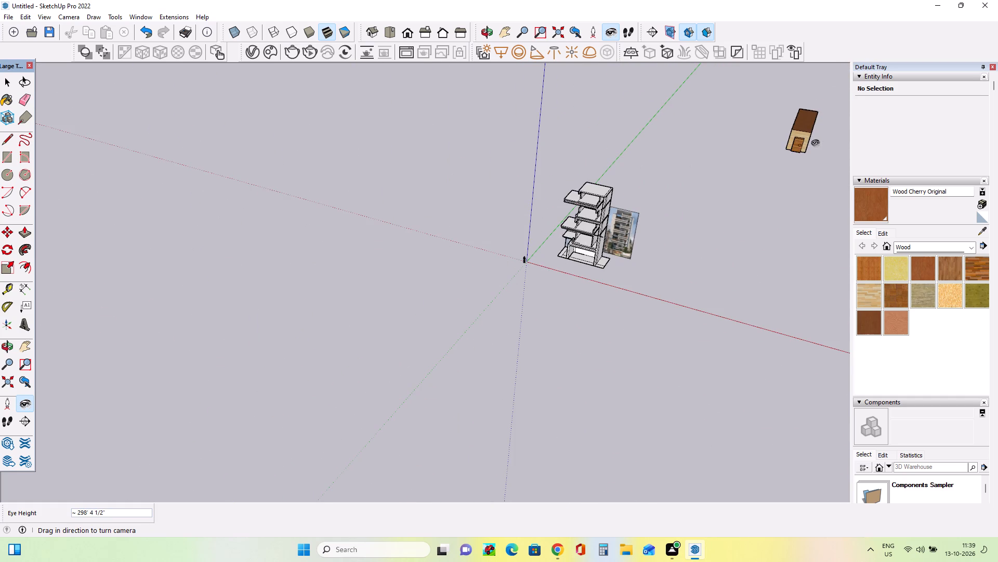
scroll(810, 147, "up", 17)
scroll(770, 79, "up", 3)
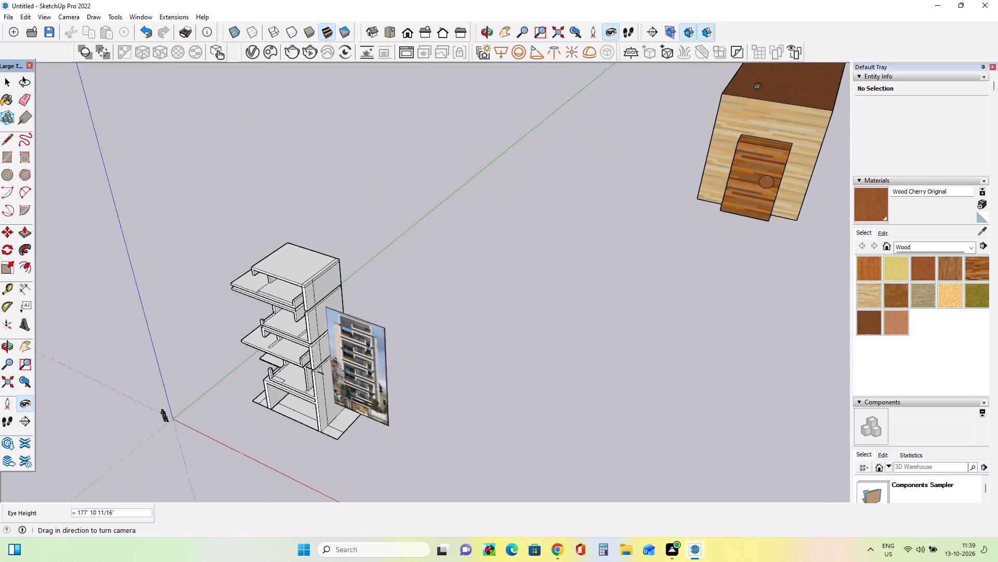
scroll(749, 107, "up", 3)
scroll(745, 98, "down", 3)
scroll(682, 344, "up", 5)
scroll(686, 285, "up", 1)
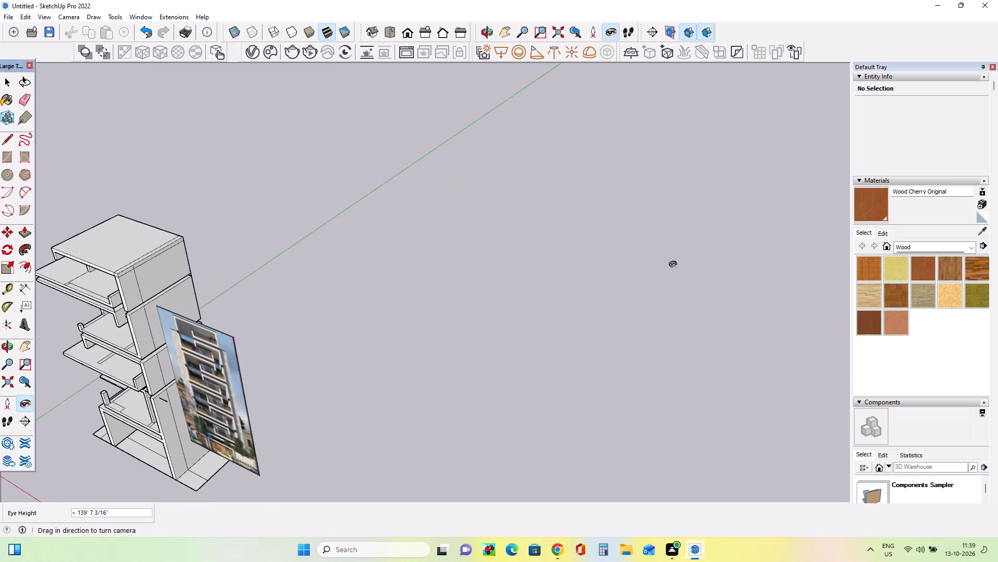
scroll(765, 223, "down", 6)
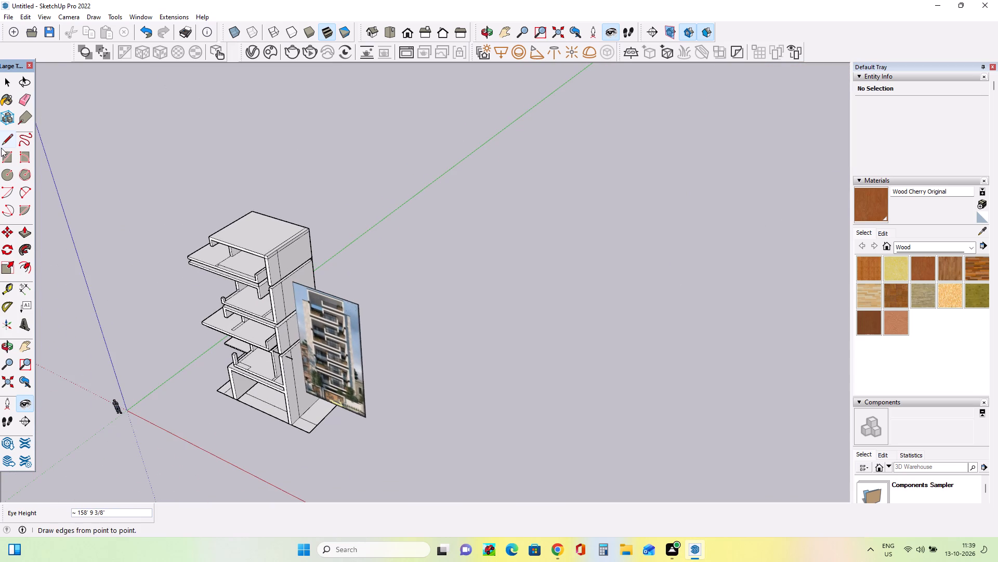
Examine the door end of the trial box and the apartment building model from near and far.
left_click(5, 158)
scroll(503, 236, "down", 4)
scroll(914, 181, "down", 1)
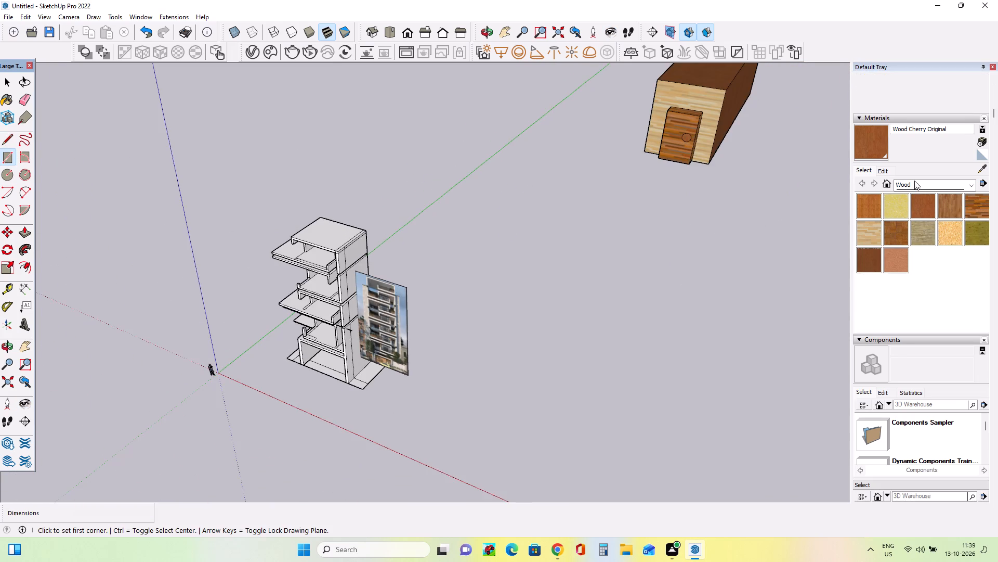
scroll(914, 181, "down", 1)
scroll(733, 160, "up", 7)
scroll(704, 95, "up", 1)
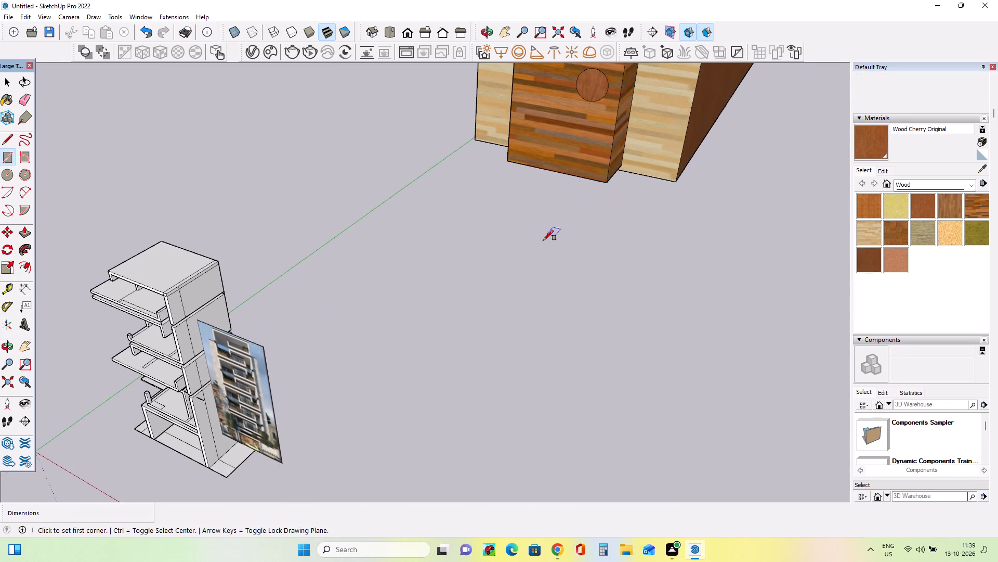
scroll(543, 240, "down", 4)
scroll(559, 185, "up", 8)
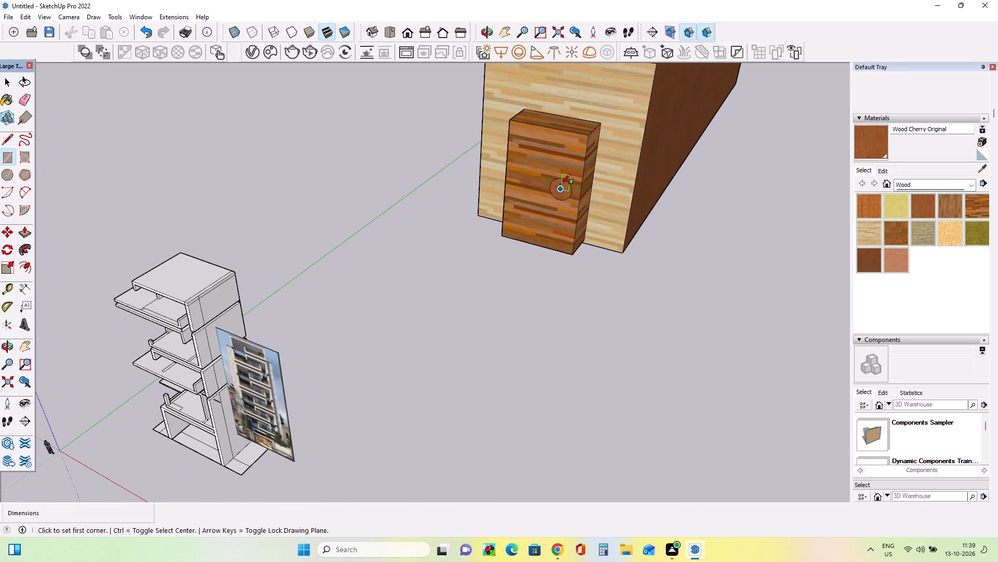
scroll(561, 184, "down", 15)
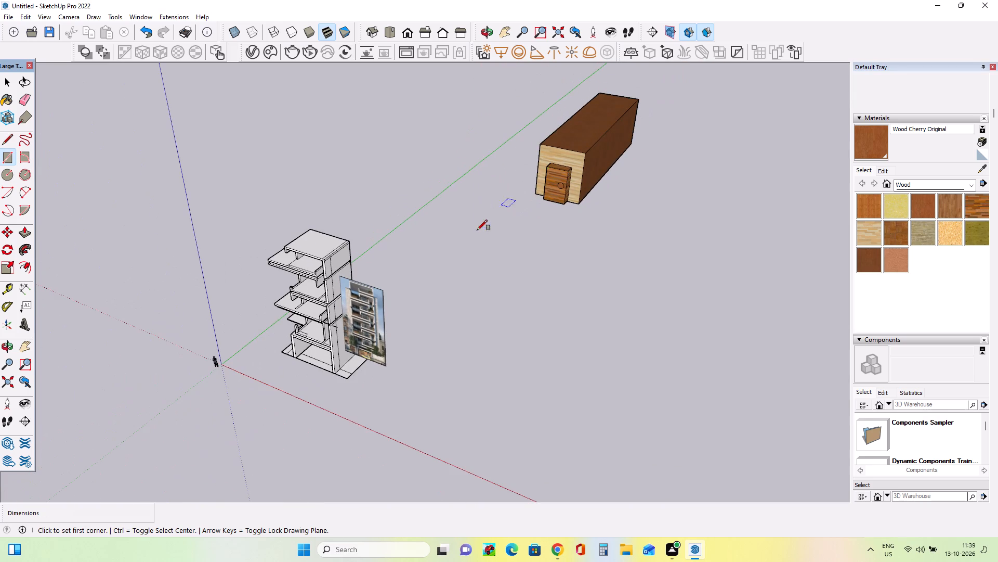
scroll(527, 278, "up", 14)
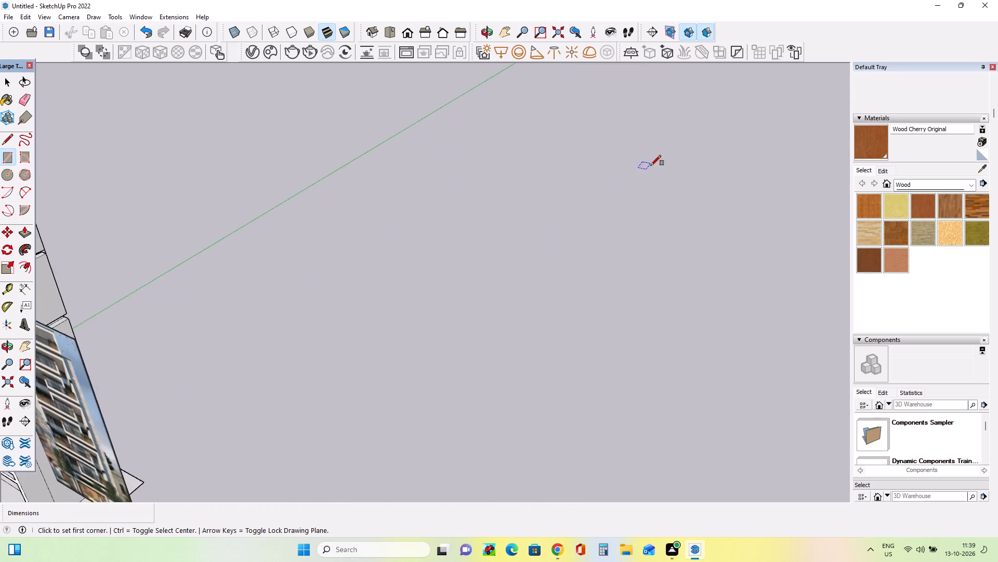
scroll(651, 163, "down", 18)
scroll(656, 158, "up", 2)
scroll(662, 153, "down", 1)
scroll(666, 150, "up", 2)
scroll(678, 141, "down", 13)
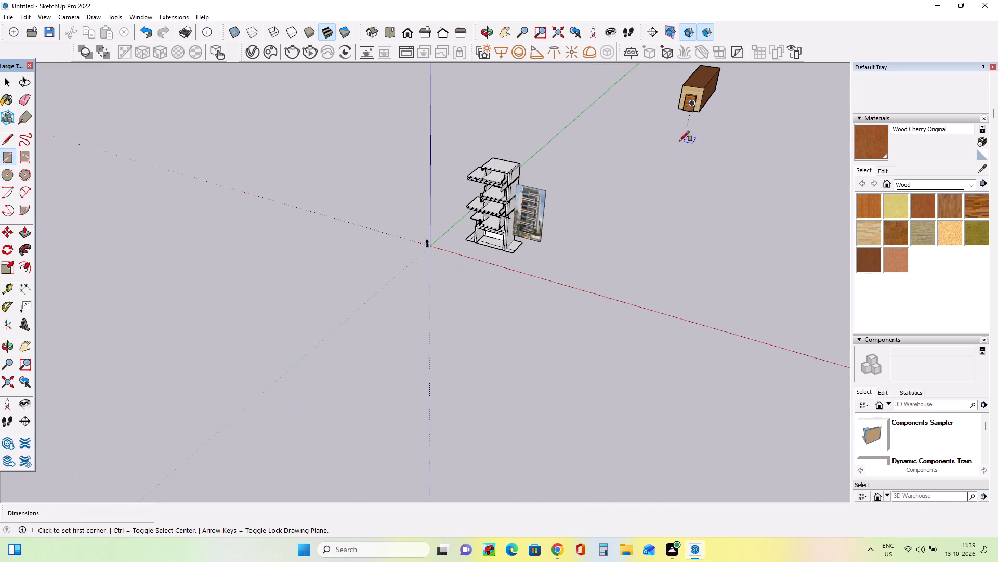
scroll(692, 88, "up", 8)
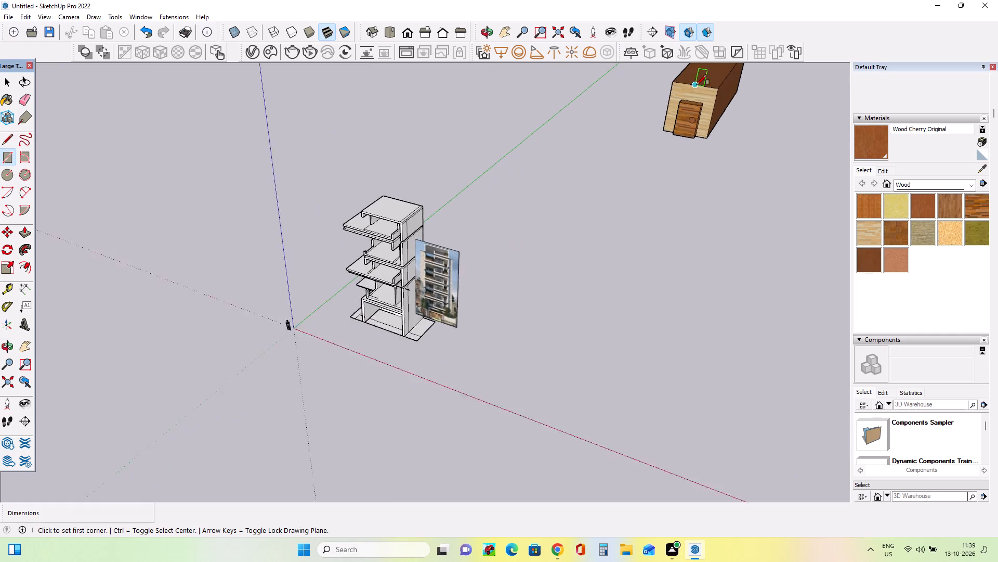
scroll(697, 85, "up", 20)
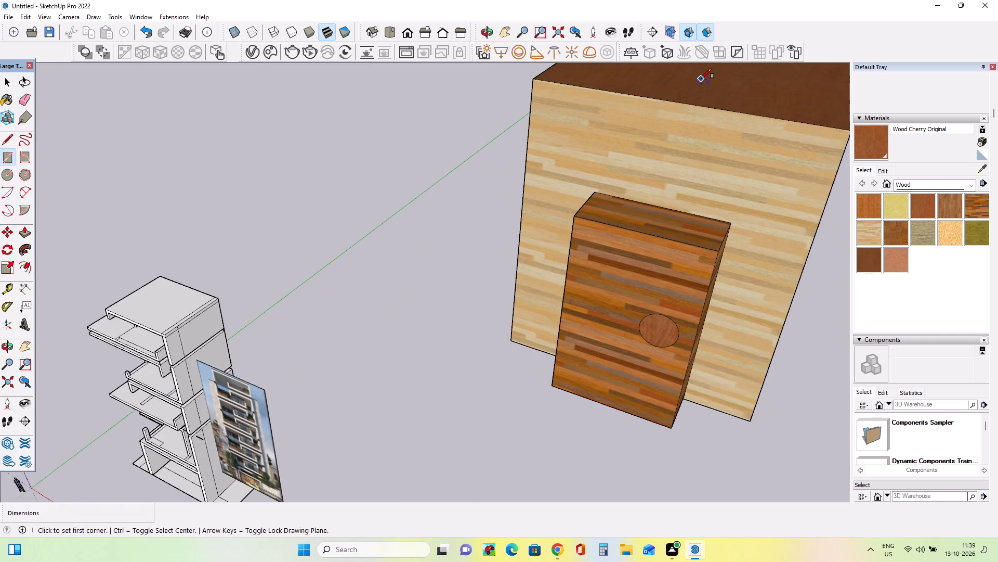
scroll(699, 84, "down", 20)
scroll(699, 84, "down", 9)
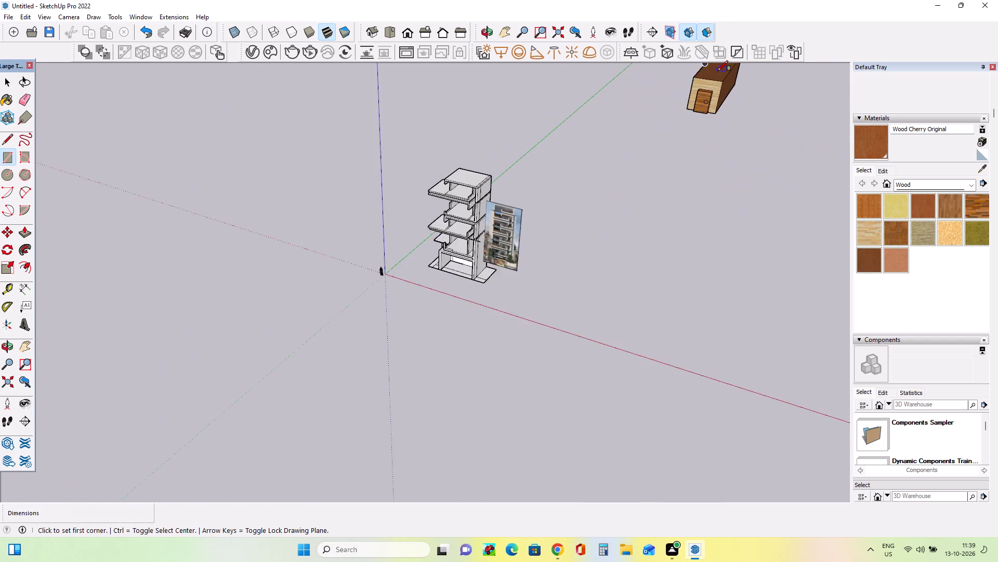
scroll(718, 71, "down", 4)
scroll(698, 198, "up", 6)
scroll(623, 200, "up", 6)
scroll(653, 158, "up", 9)
scroll(646, 63, "up", 5)
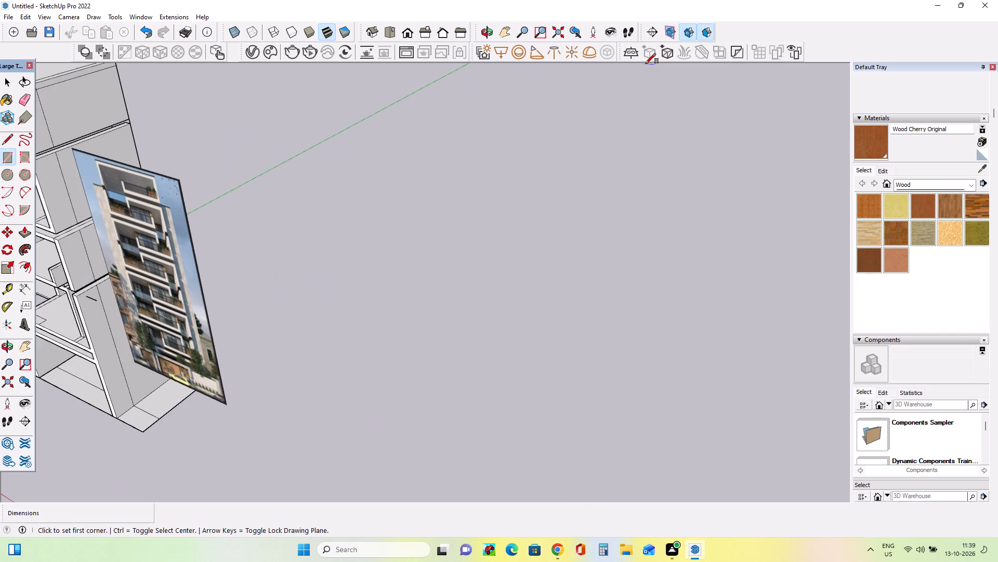
scroll(646, 63, "up", 15)
scroll(646, 63, "down", 12)
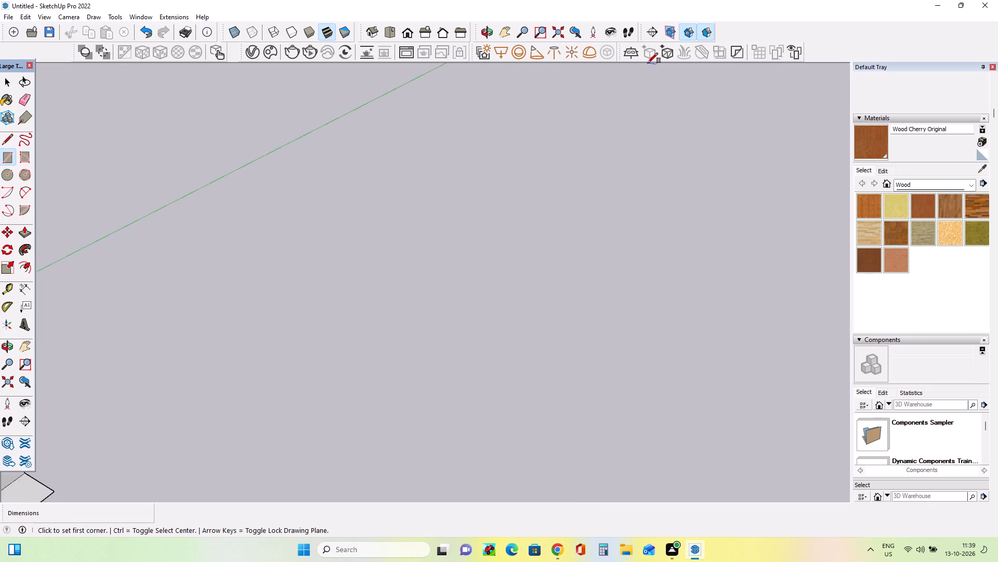
scroll(648, 63, "down", 20)
scroll(648, 63, "down", 16)
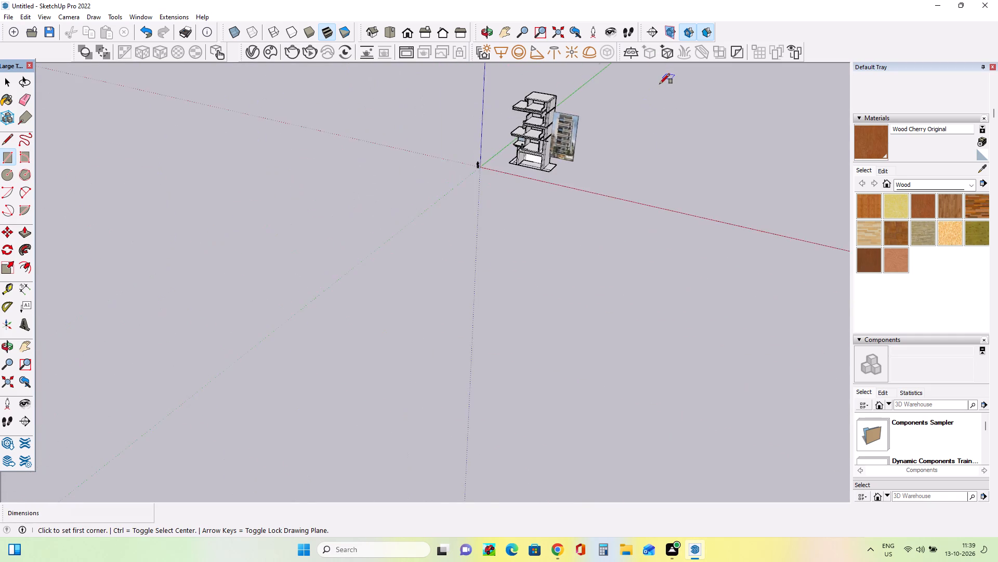
scroll(660, 84, "down", 11)
scroll(721, 74, "down", 3)
scroll(726, 62, "up", 8)
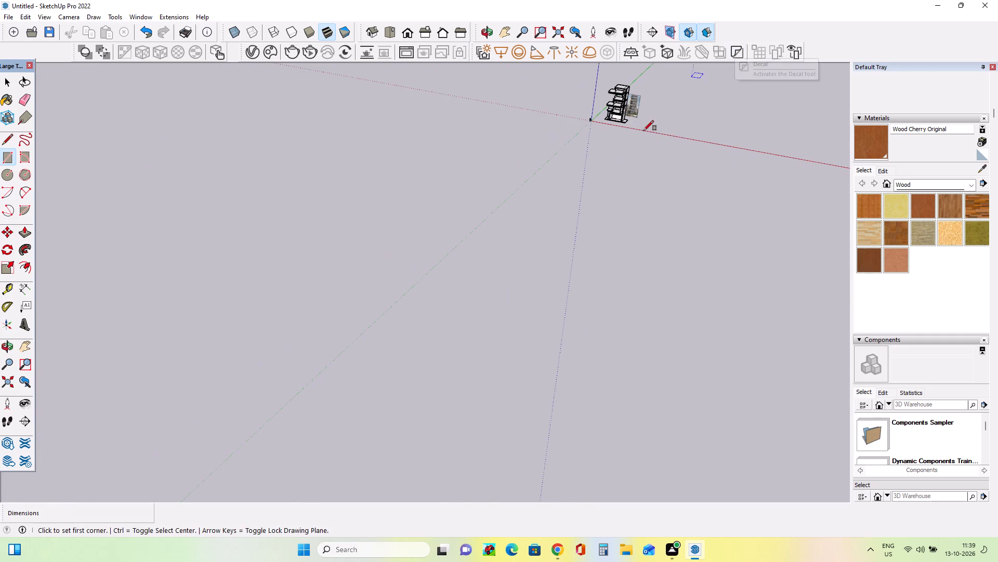
scroll(692, 37, "up", 1)
scroll(665, 109, "up", 1)
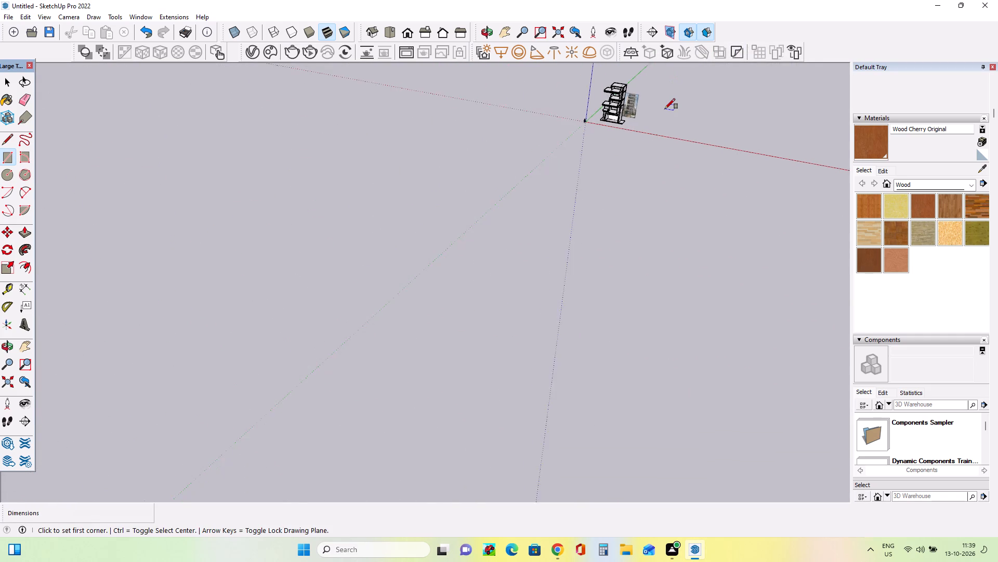
scroll(665, 109, "down", 10)
scroll(669, 85, "up", 17)
scroll(693, 84, "up", 5)
scroll(693, 90, "down", 2)
scroll(700, 106, "up", 10)
scroll(702, 91, "down", 5)
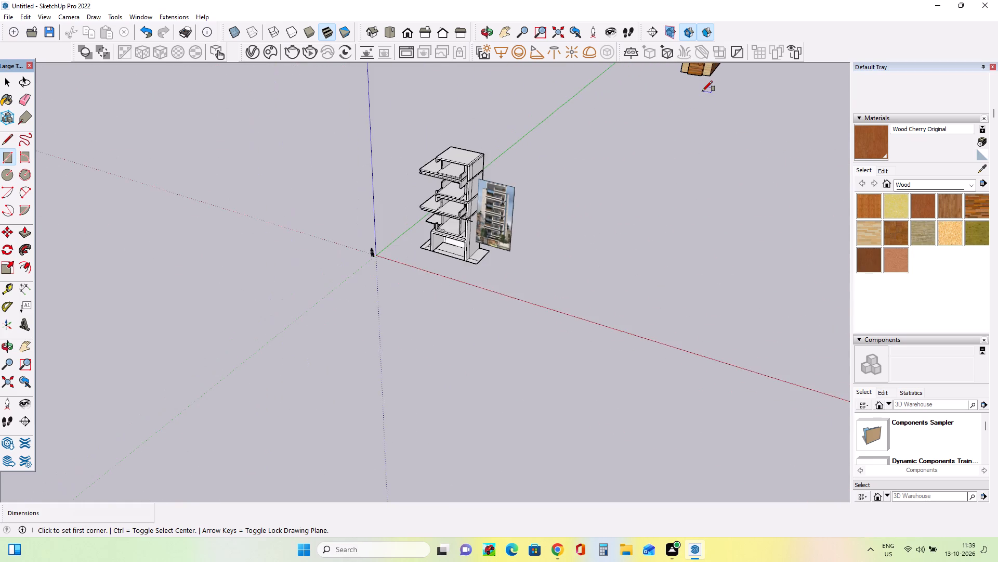
scroll(702, 91, "down", 9)
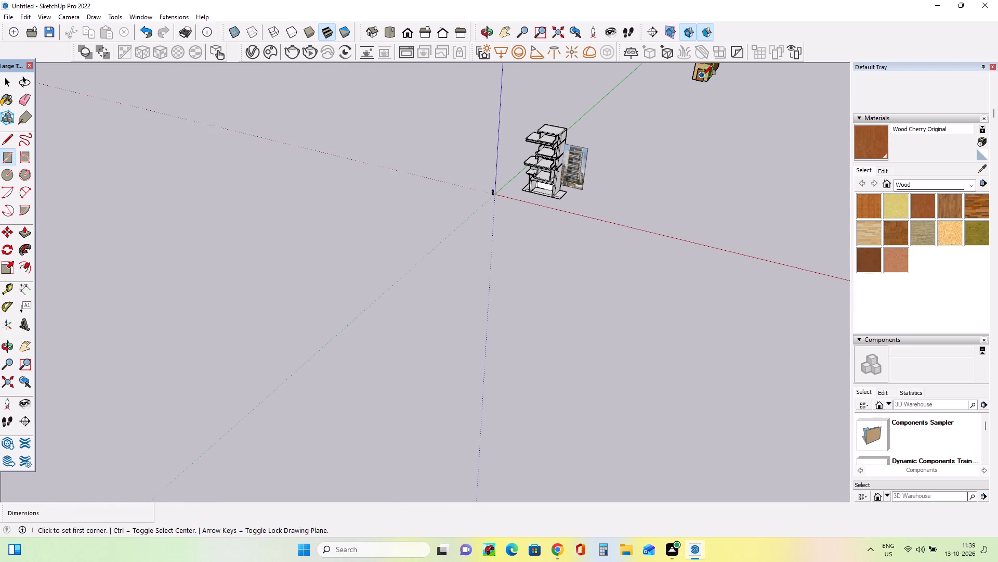
scroll(703, 75, "up", 20)
scroll(703, 75, "up", 5)
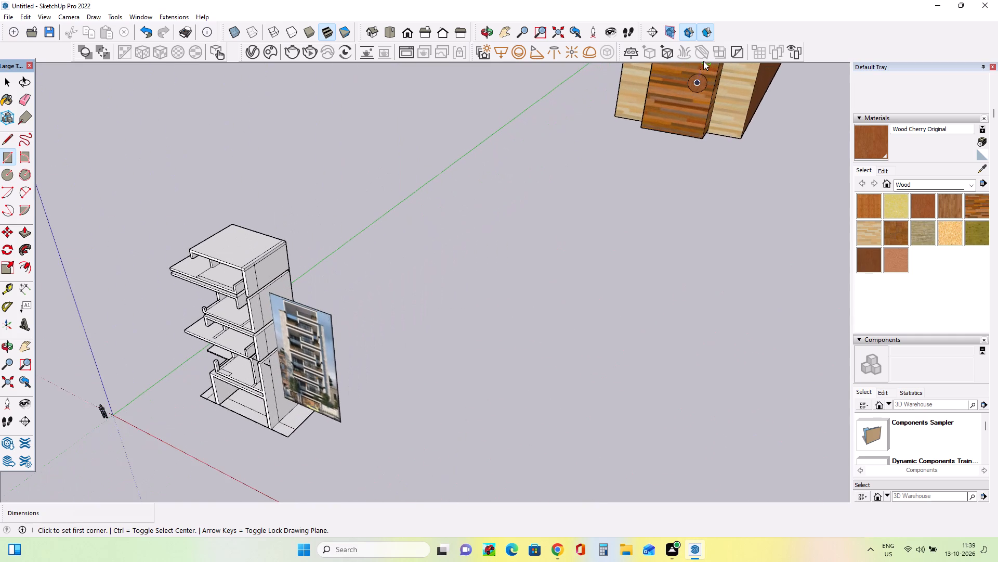
scroll(703, 61, "up", 1)
scroll(703, 61, "down", 4)
scroll(703, 61, "up", 8)
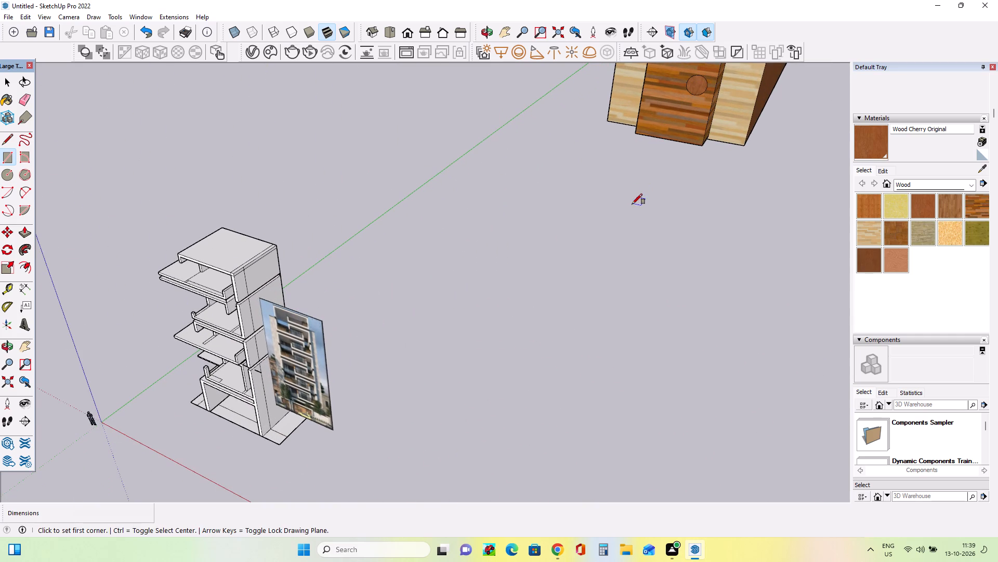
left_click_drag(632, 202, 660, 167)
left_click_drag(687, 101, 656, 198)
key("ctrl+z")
Draw a rectangular band about 1' 2" high and 10' wide across the trial box's front face, above the door.
scroll(632, 143, "up", 3)
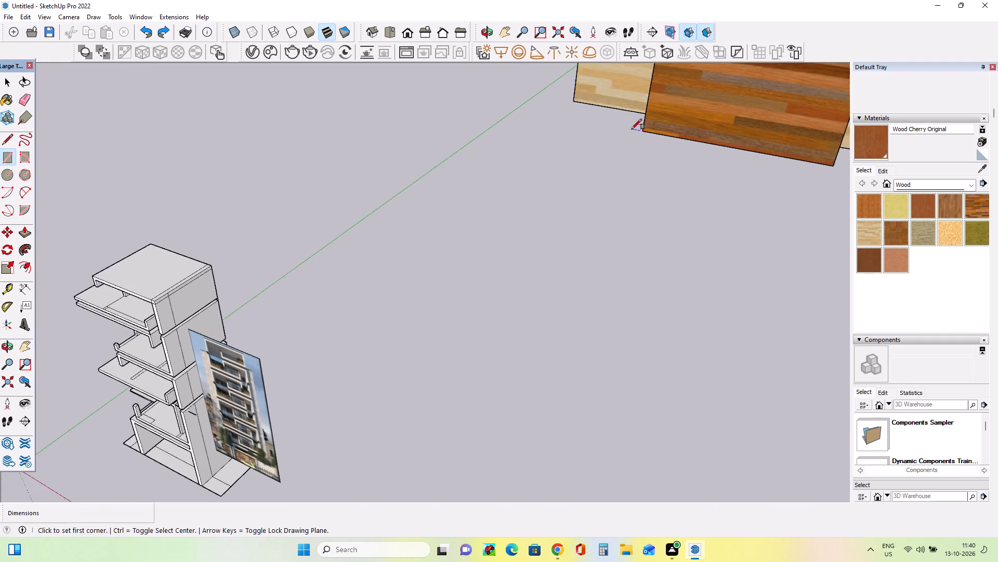
scroll(632, 129, "up", 1)
scroll(638, 127, "down", 20)
scroll(638, 127, "down", 7)
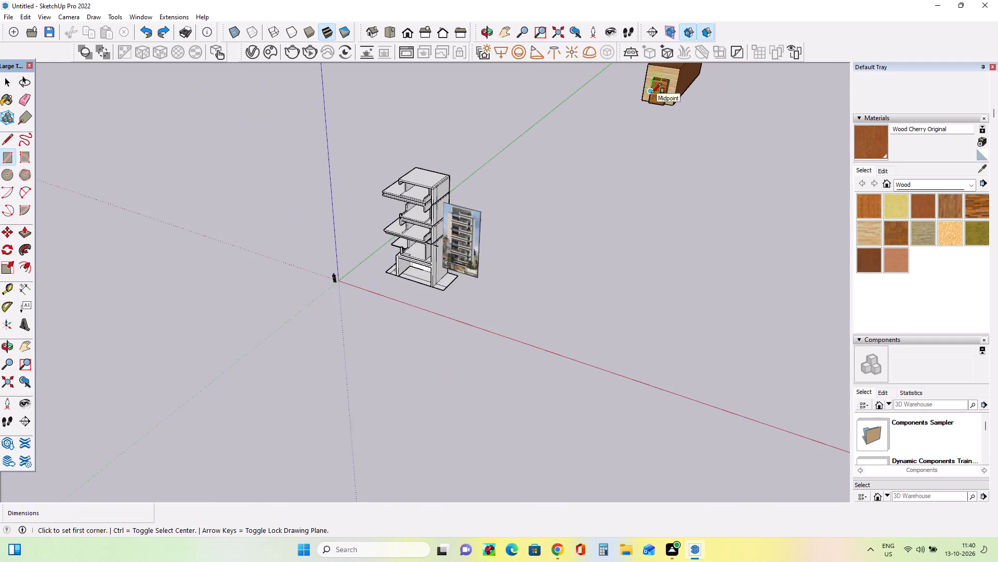
scroll(651, 93, "down", 8)
scroll(659, 81, "up", 6)
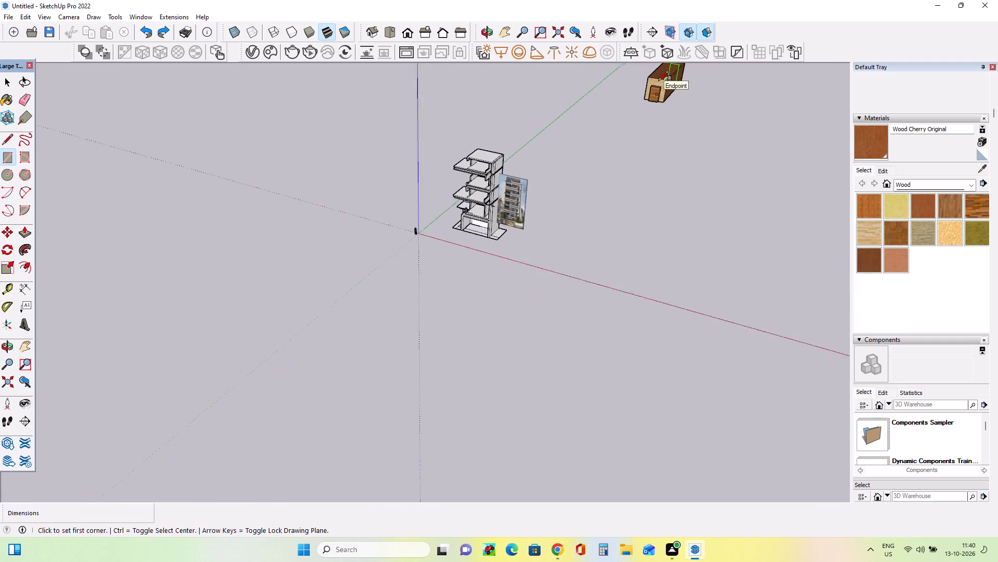
scroll(659, 81, "up", 7)
scroll(658, 68, "down", 1)
scroll(658, 68, "up", 12)
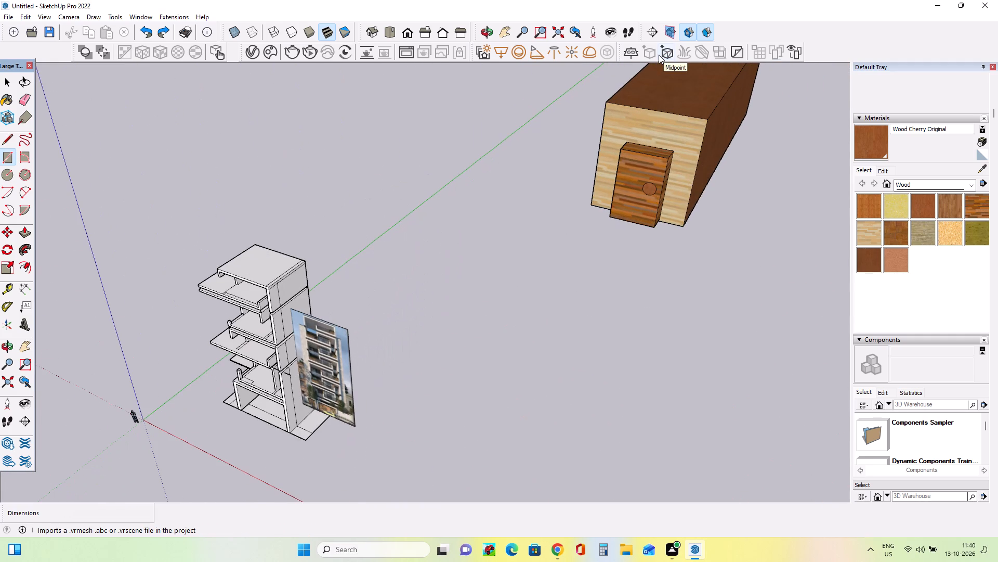
scroll(659, 55, "up", 3)
scroll(659, 55, "down", 1)
scroll(659, 55, "up", 2)
scroll(644, 176, "up", 7)
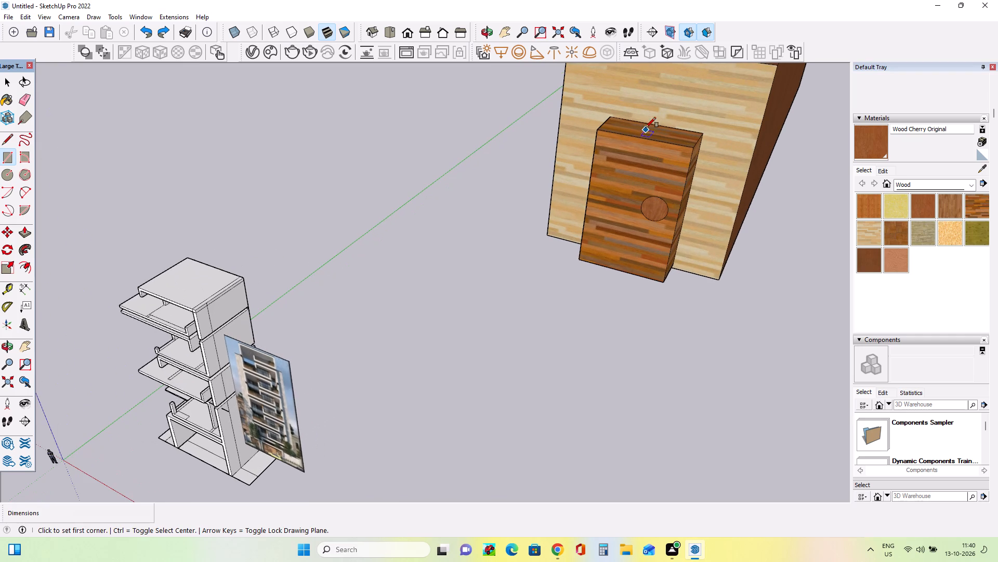
left_click_drag(563, 72, 717, 106)
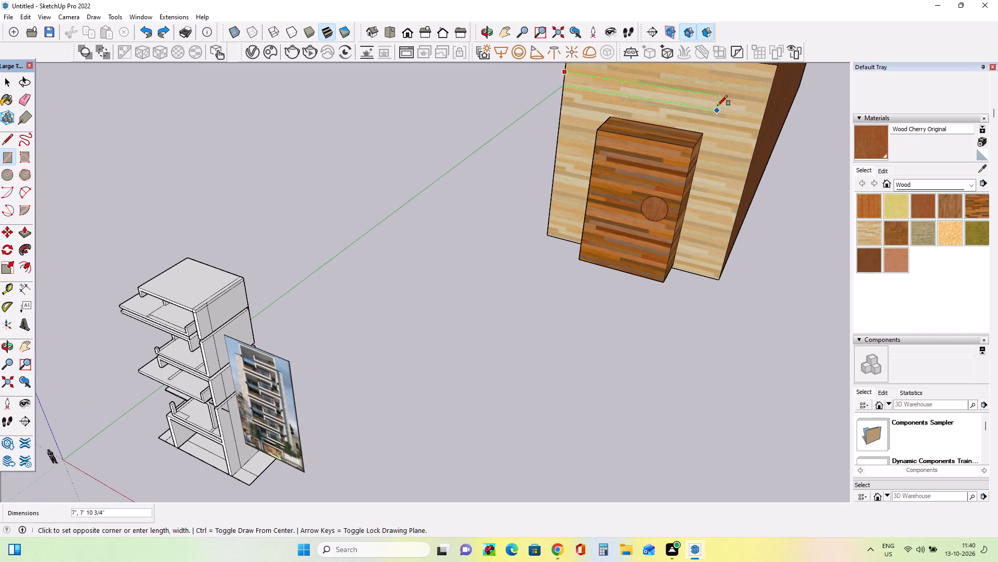
left_click_drag(717, 106, 752, 130)
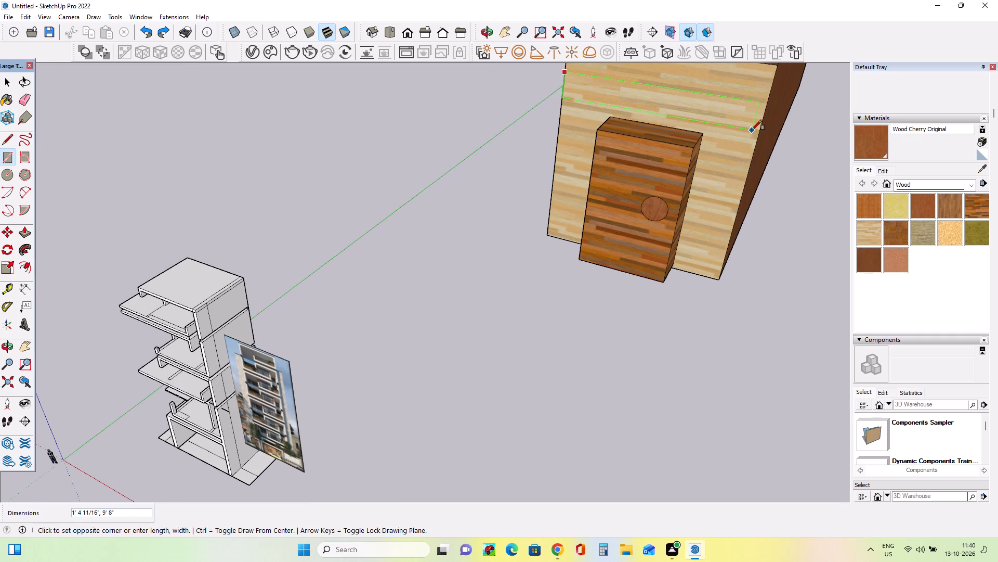
left_click_drag(752, 130, 763, 128)
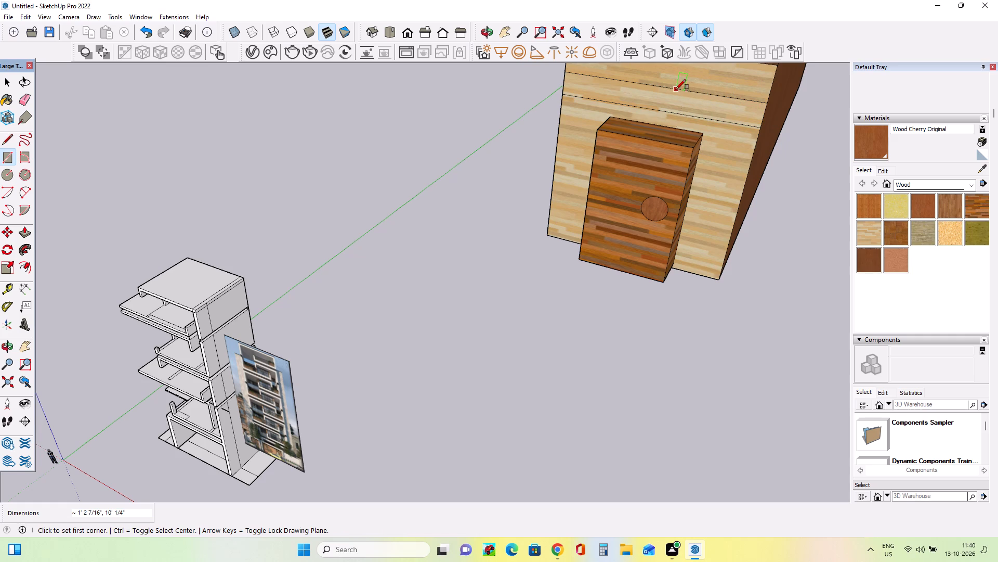
left_click_drag(664, 89, 665, 78)
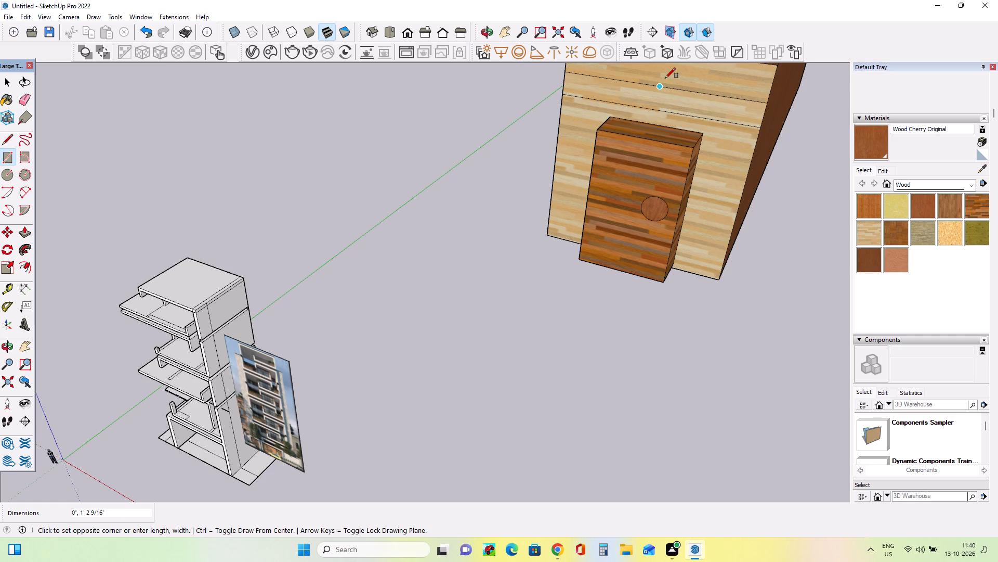
left_click_drag(665, 78, 664, 80)
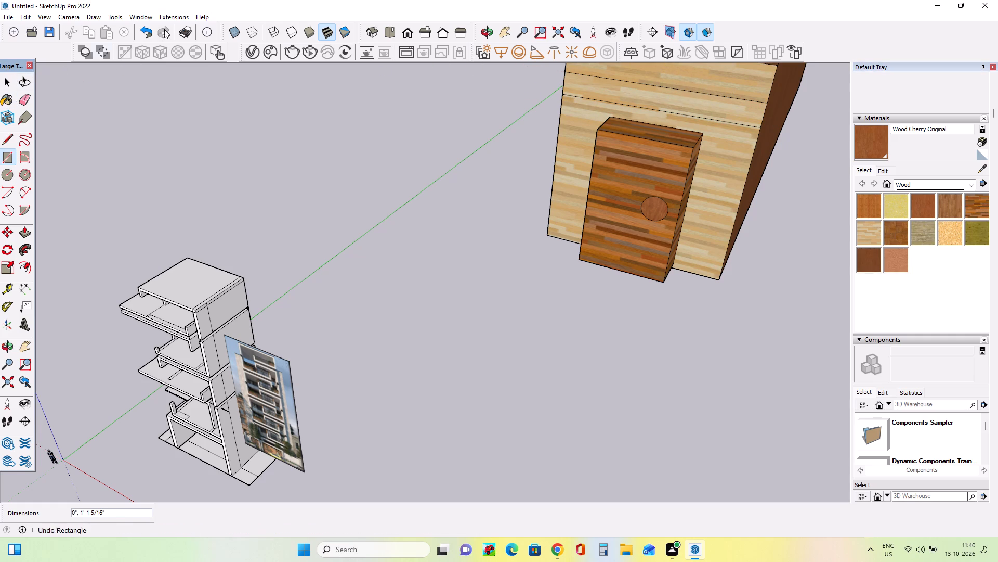
Examine the trial box and the apartment building in the standard front and isometric views.
left_click(405, 36)
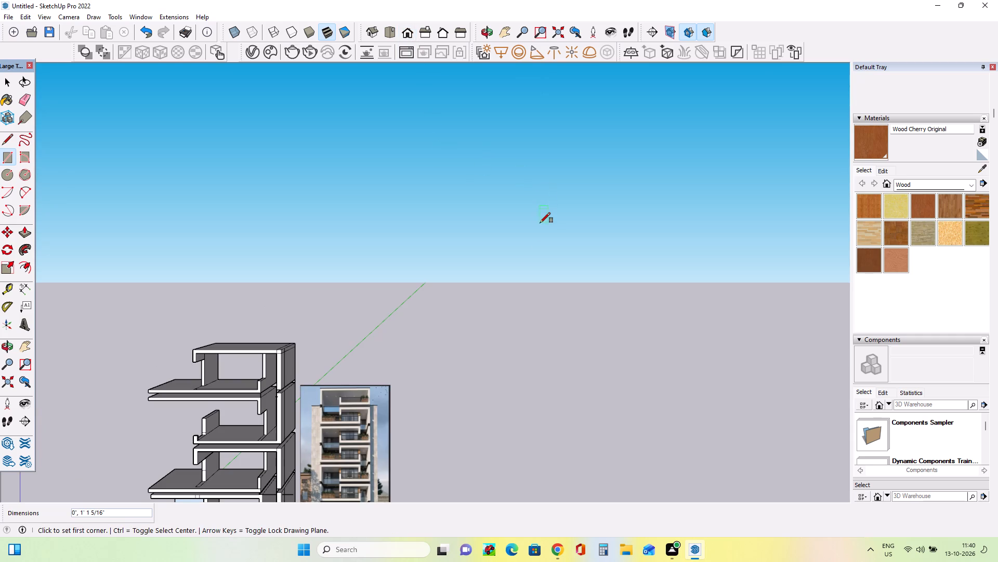
scroll(540, 237, "down", 6)
scroll(619, 321, "down", 9)
scroll(641, 317, "up", 3)
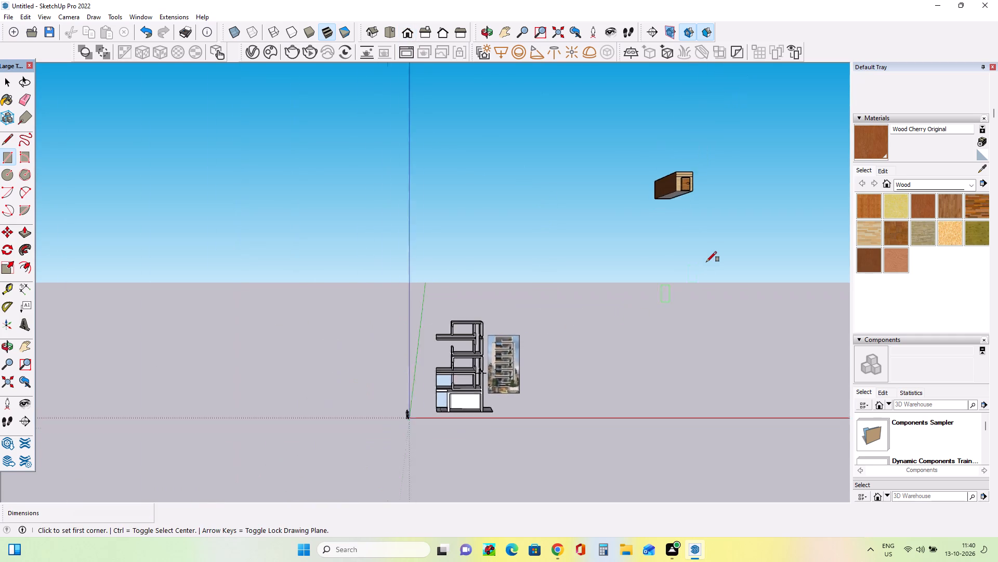
scroll(708, 252, "up", 4)
scroll(707, 198, "up", 3)
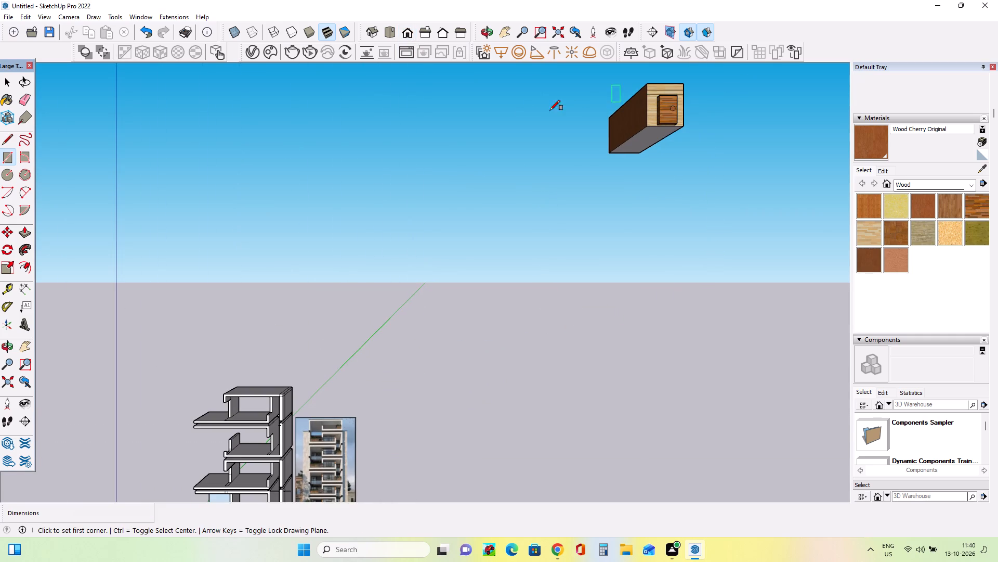
left_click(370, 27)
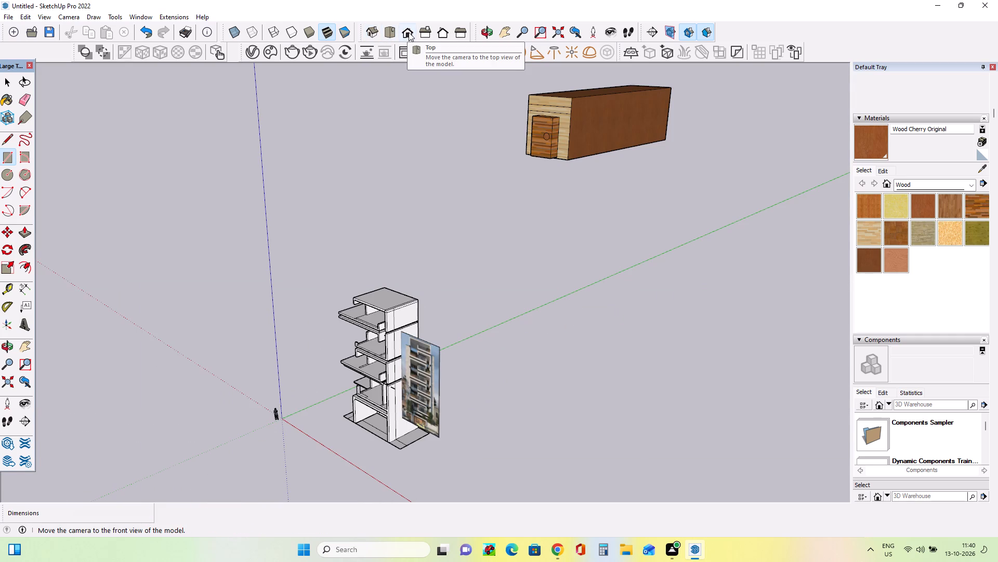
left_click(404, 32)
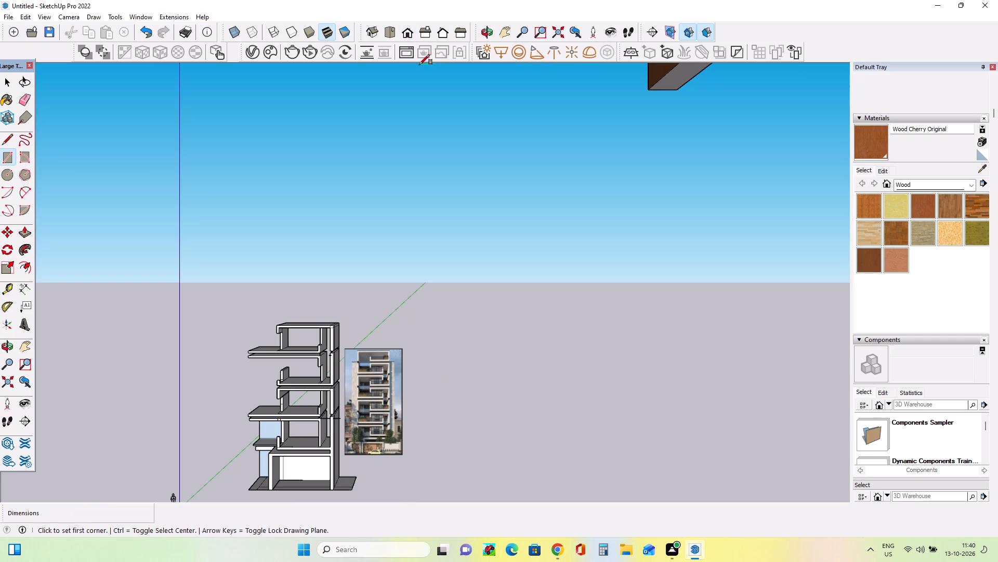
left_click(366, 33)
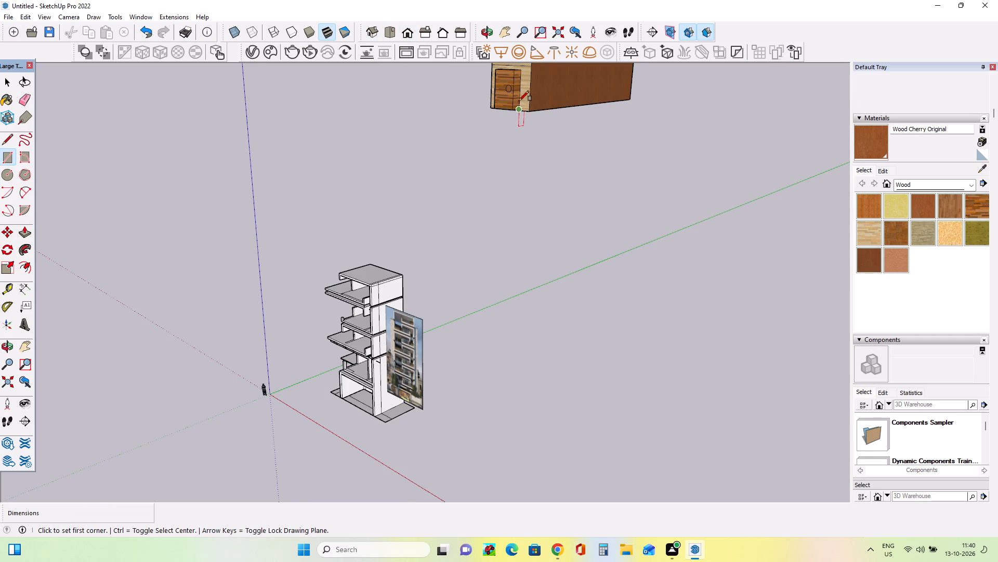
Examine the trial box's door end and the apartment building with its reference image from near and far.
scroll(522, 89, "down", 7)
scroll(522, 88, "up", 10)
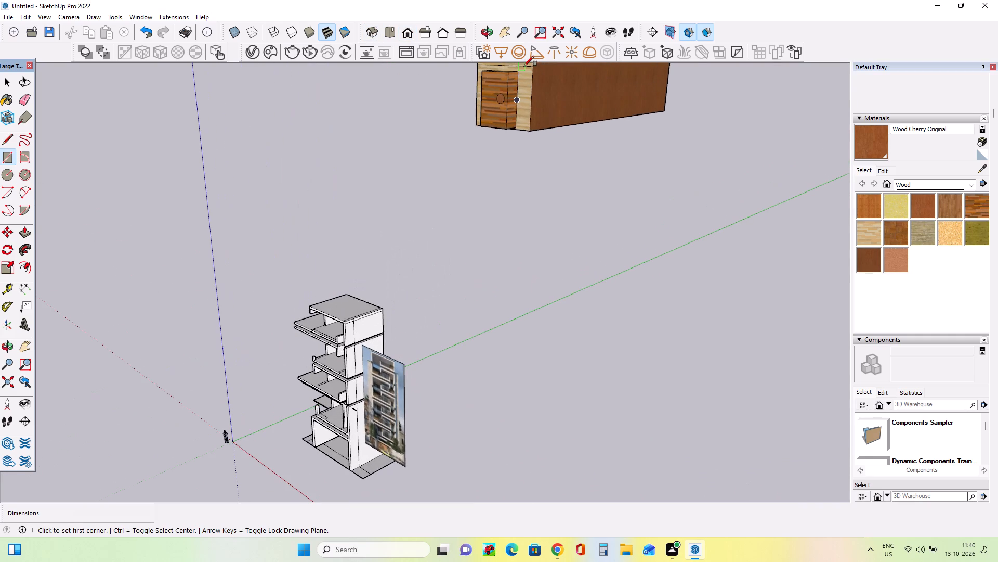
scroll(515, 181, "up", 1)
scroll(515, 181, "down", 7)
scroll(515, 181, "up", 1)
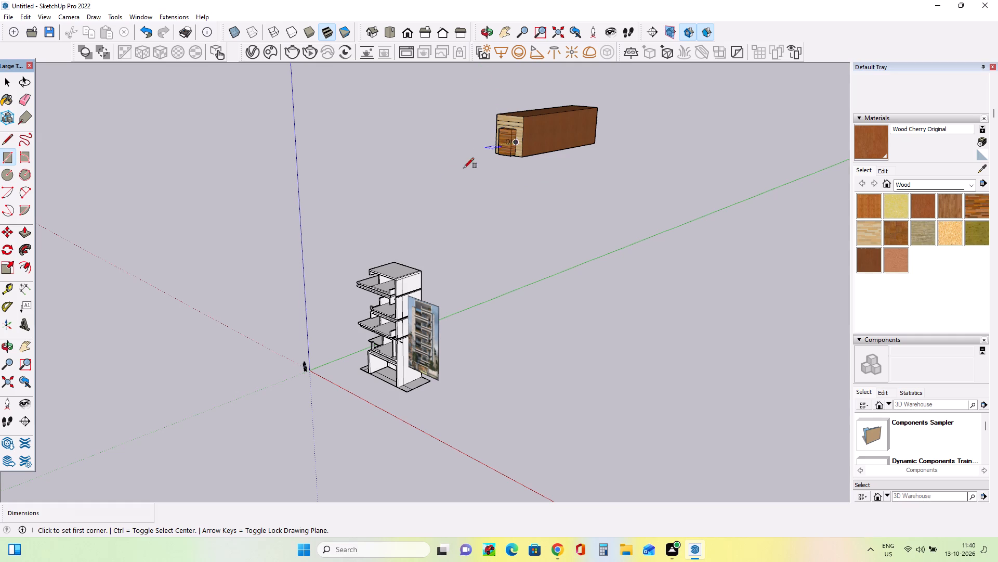
scroll(420, 130, "up", 7)
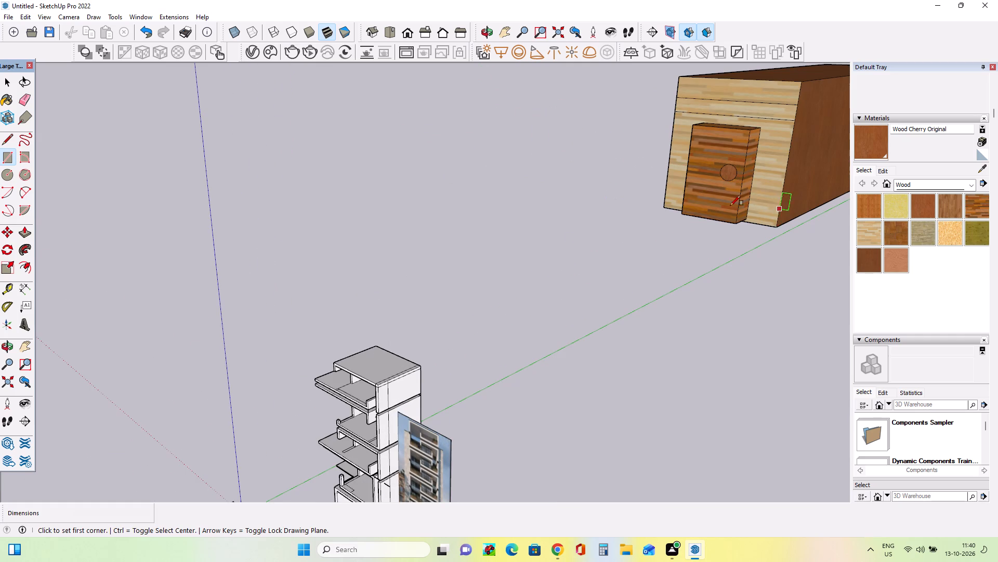
scroll(711, 207, "up", 4)
scroll(738, 237, "down", 4)
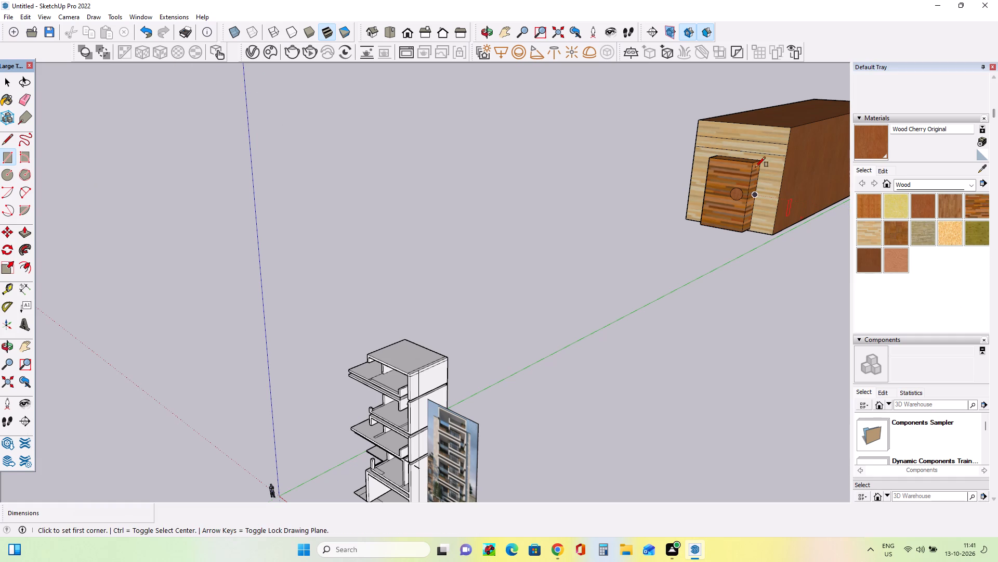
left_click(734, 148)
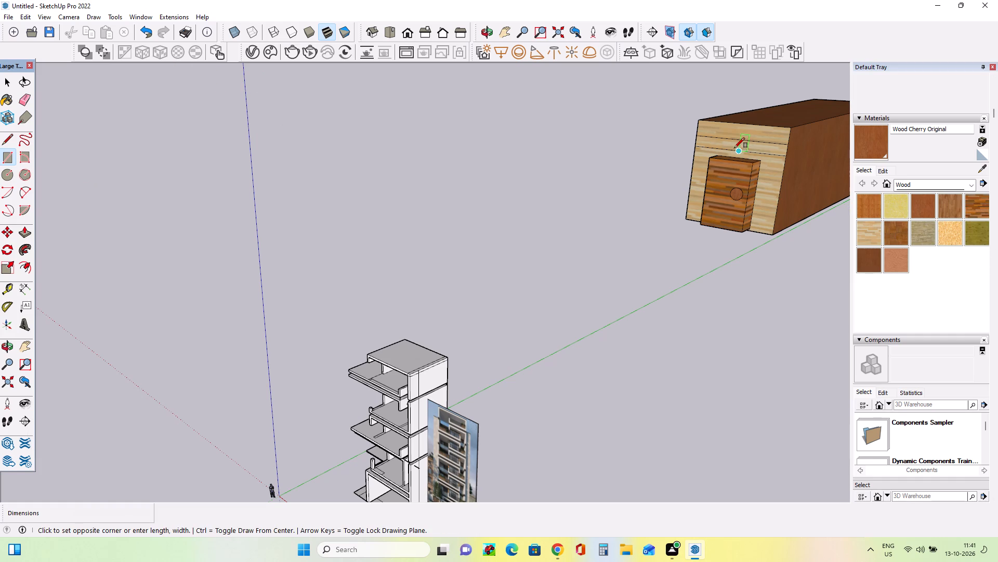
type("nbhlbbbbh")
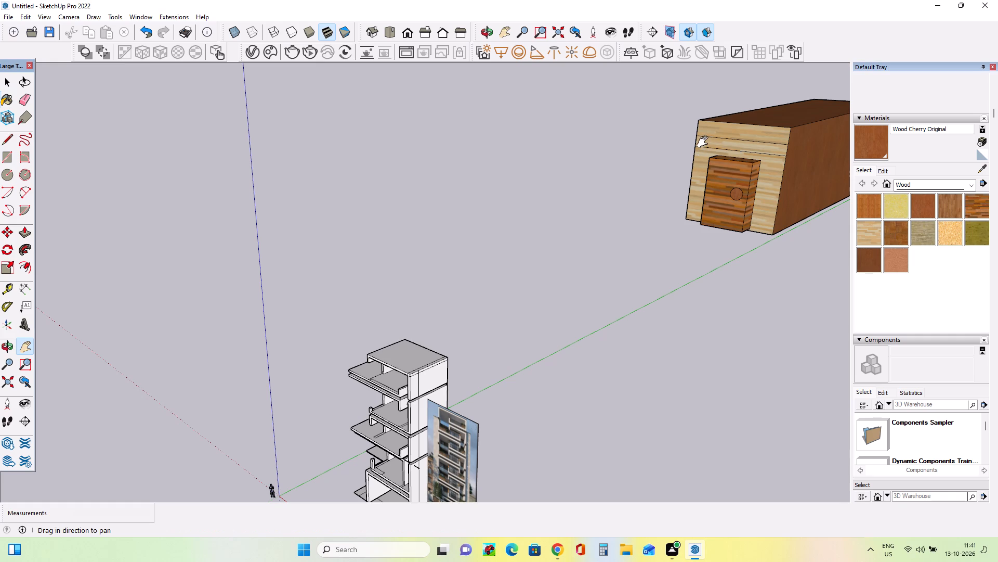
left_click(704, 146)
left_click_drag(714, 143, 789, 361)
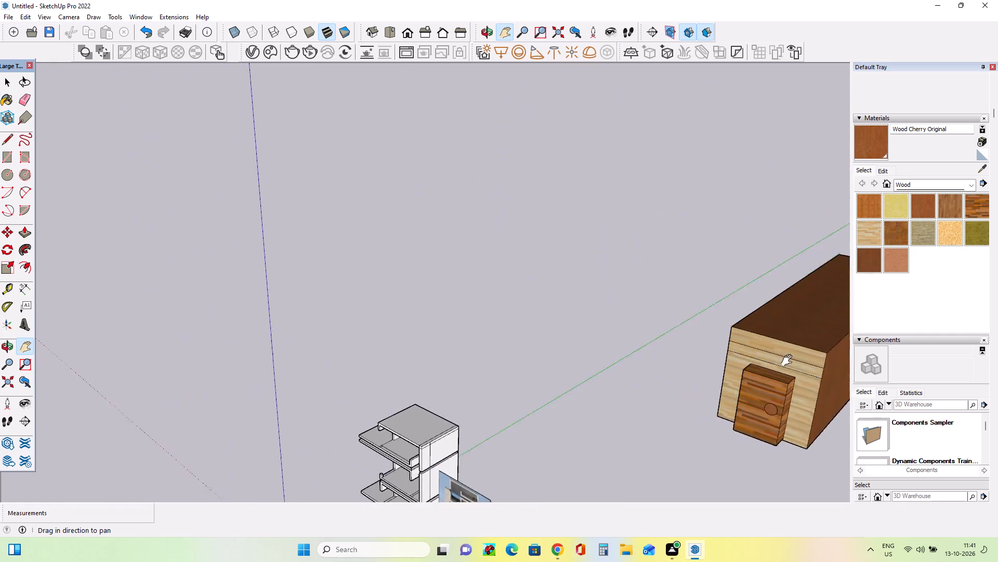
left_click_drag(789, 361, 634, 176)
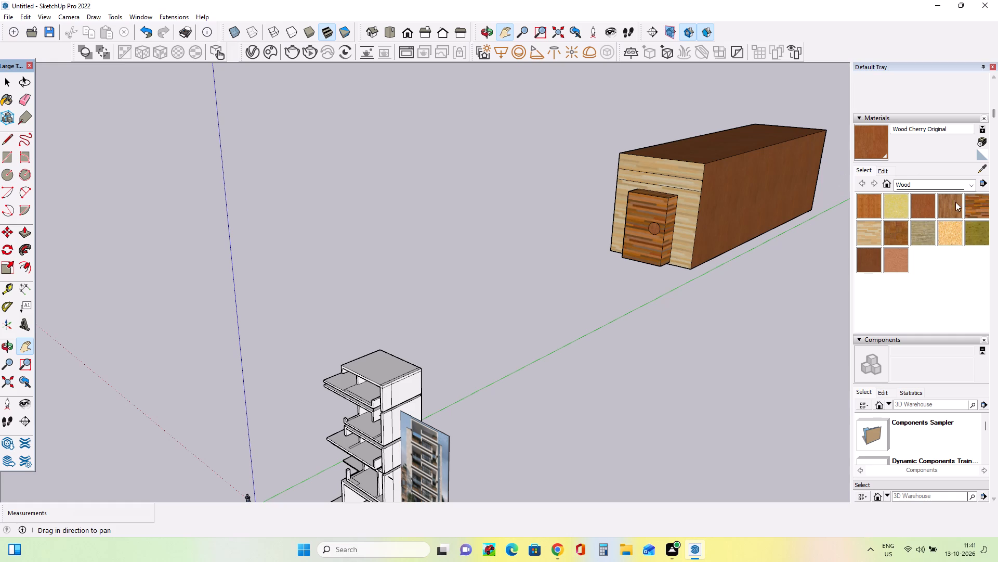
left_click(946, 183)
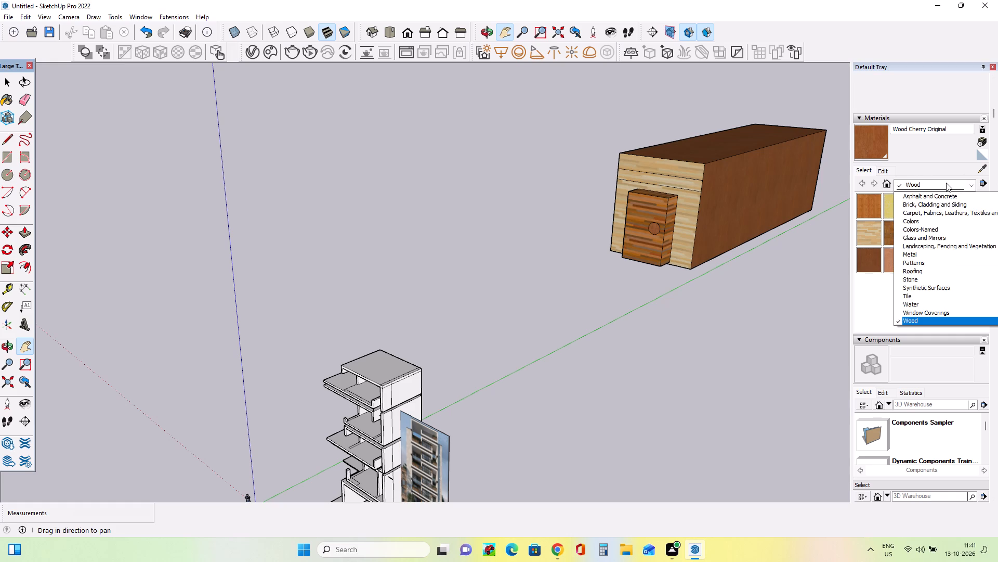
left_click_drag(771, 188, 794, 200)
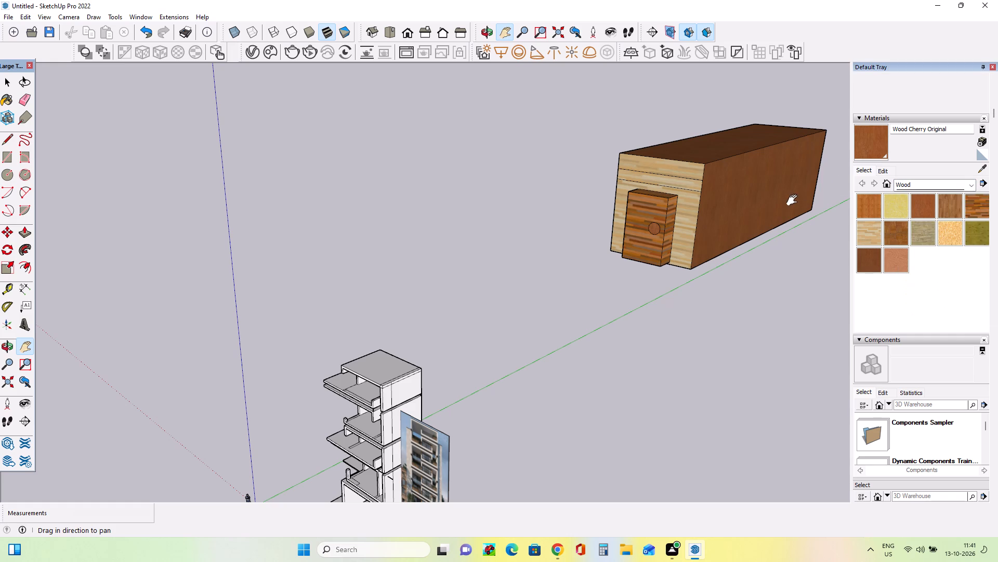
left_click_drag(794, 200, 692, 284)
Select the whole trial box with its door and move it sideways, farther from the apartment building.
middle_click_drag(296, 296, 397, 285)
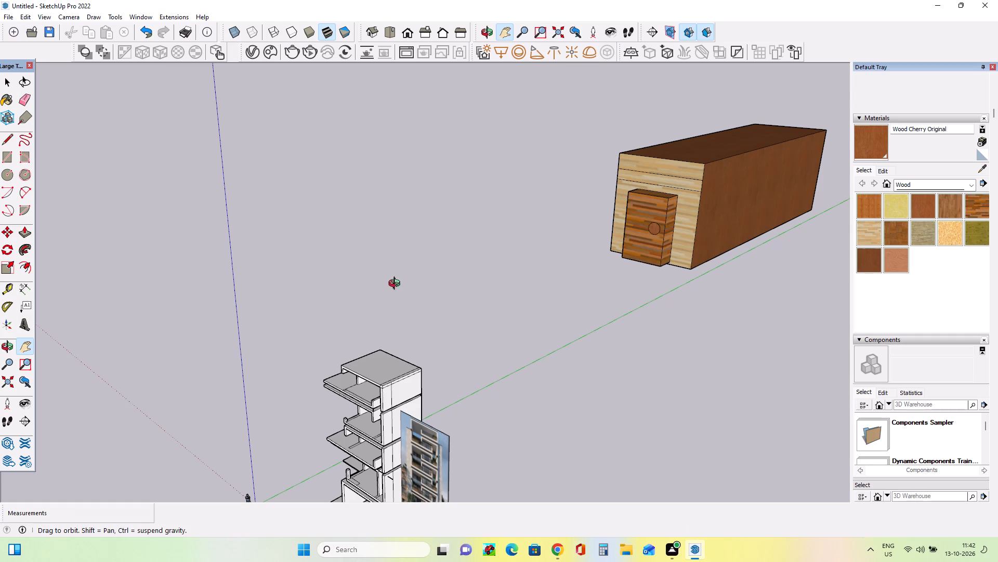
middle_click_drag(397, 285, 448, 267)
middle_click_drag(421, 242, 595, 225)
scroll(483, 245, "down", 1)
middle_click_drag(483, 245, 510, 244)
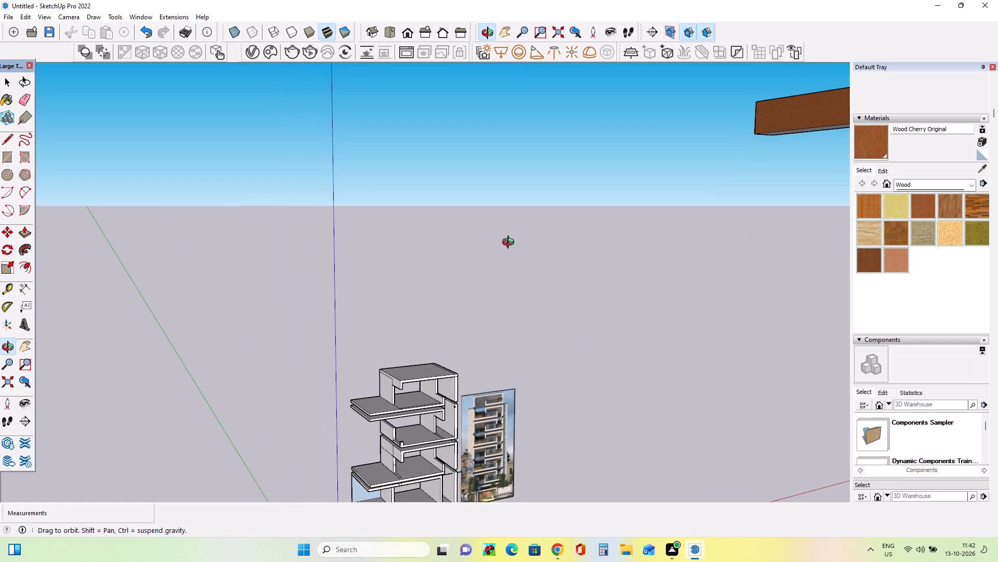
middle_click_drag(510, 244, 456, 255)
scroll(450, 257, "down", 12)
middle_click_drag(561, 219, 425, 275)
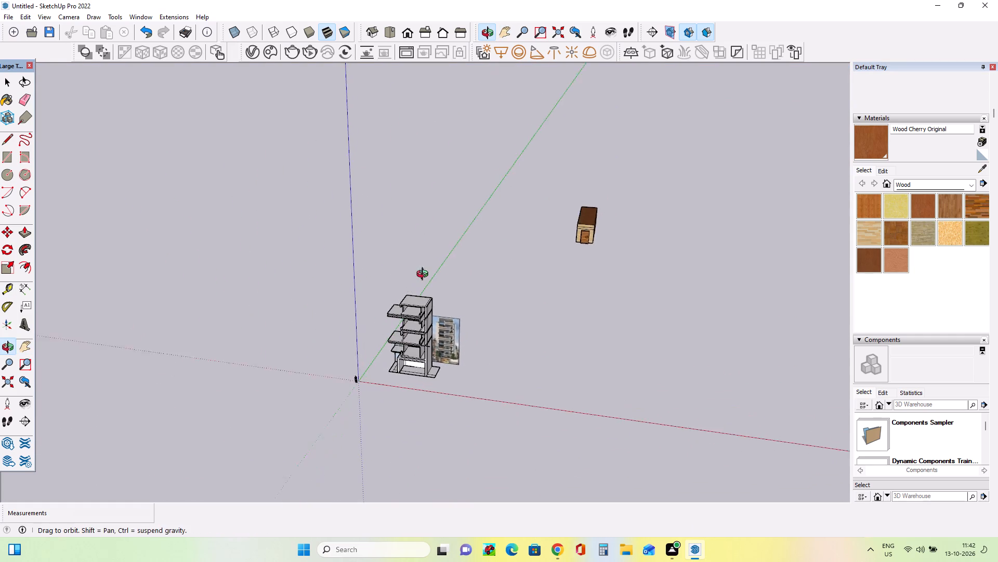
middle_click_drag(425, 275, 436, 270)
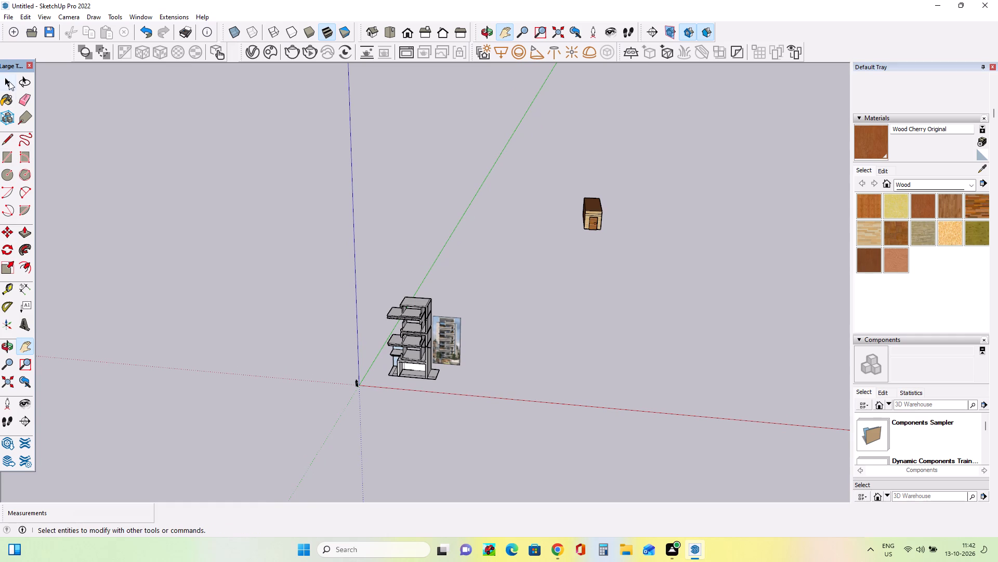
left_click(9, 80)
left_click_drag(638, 194, 517, 261)
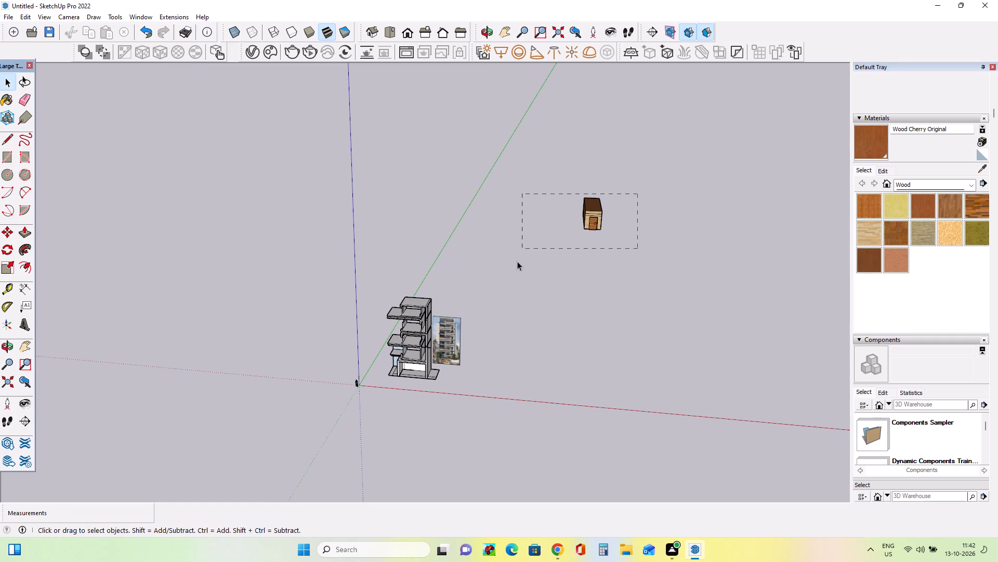
left_click_drag(517, 261, 517, 271)
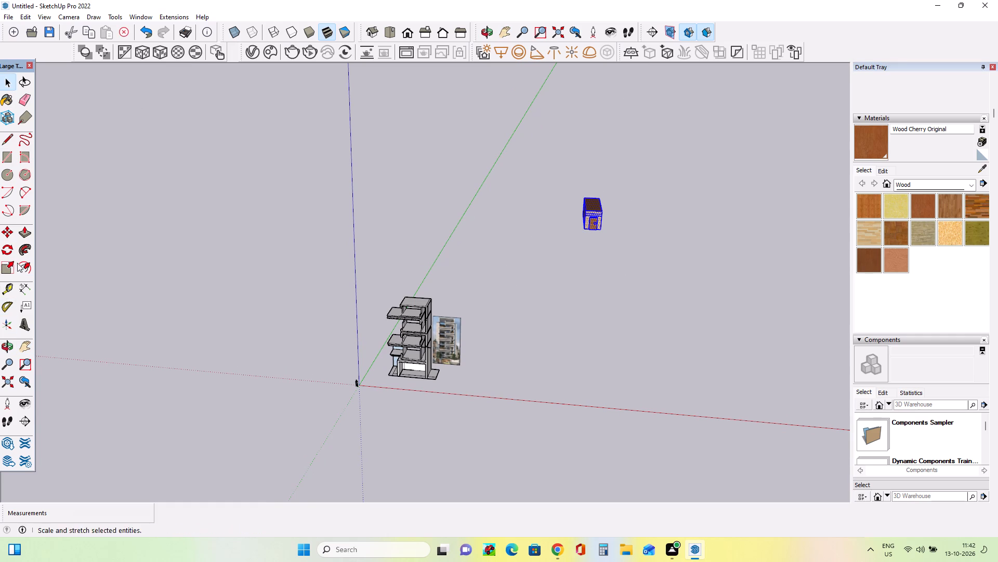
left_click(3, 233)
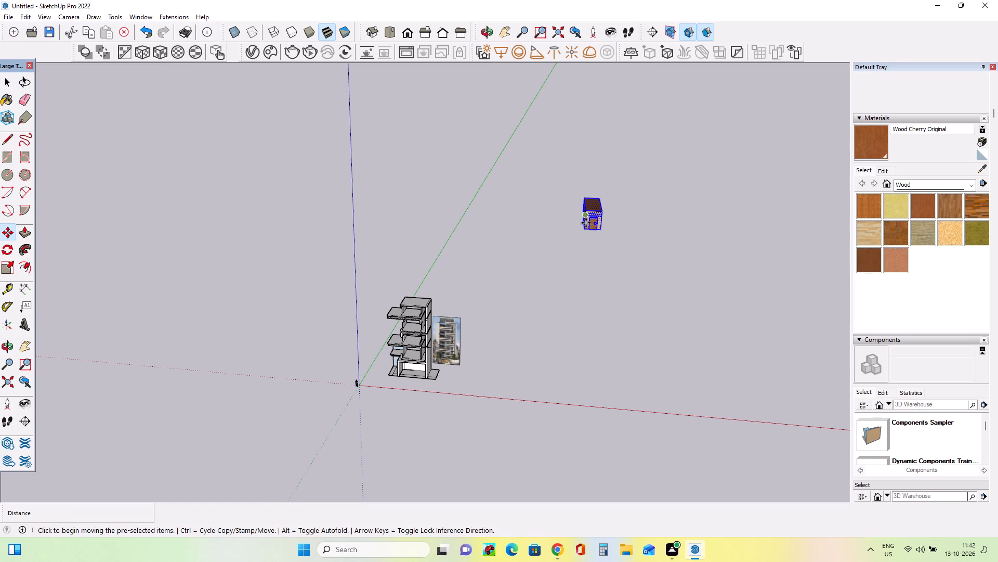
left_click(586, 228)
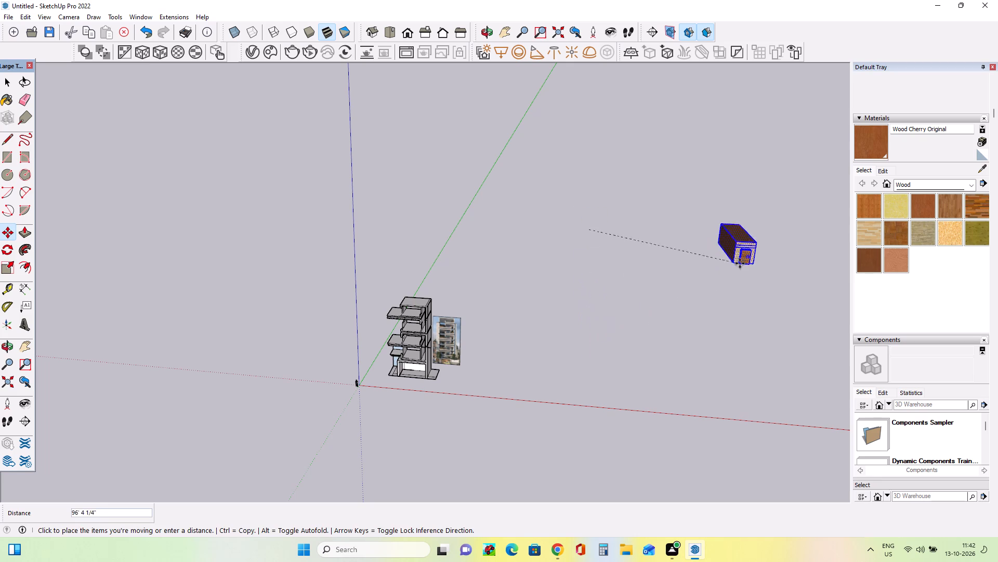
left_click(737, 340)
Move the selected trial box about 101' 3" downwards, towards the ground near the red axis.
middle_click_drag(471, 261, 432, 175)
scroll(432, 175, "down", 1)
left_click(639, 143)
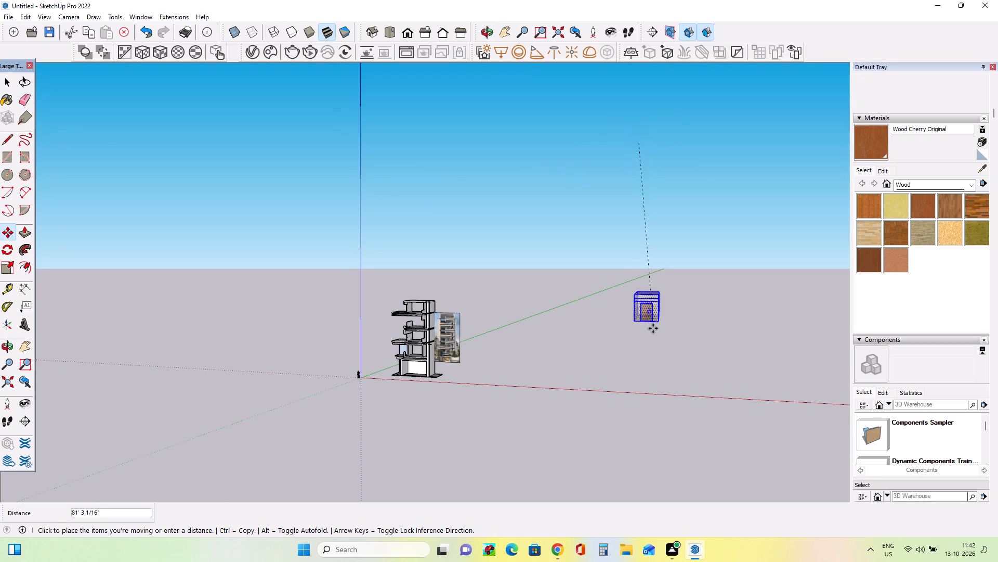
left_click(668, 367)
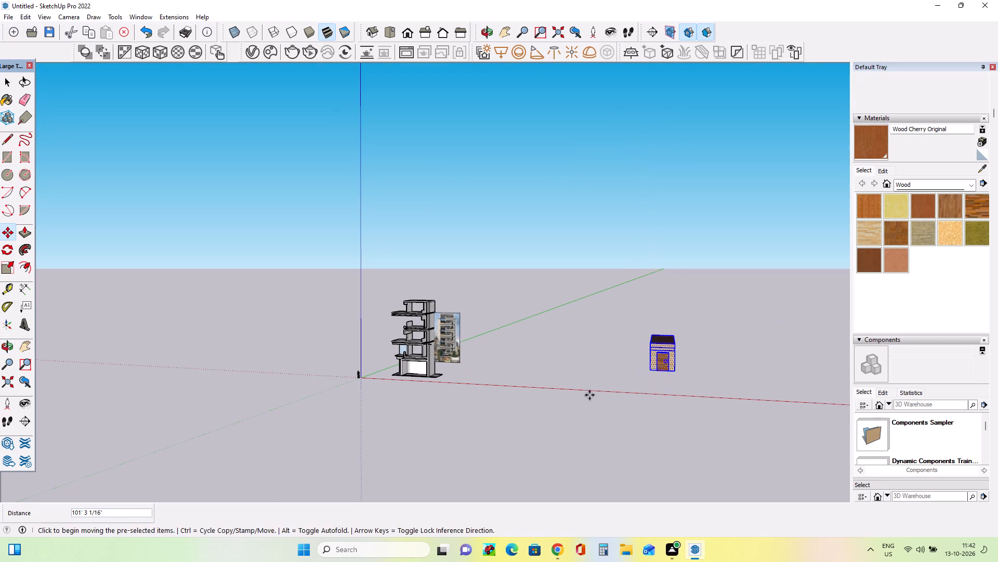
Move the selected trial box about 480' back across the red axis, to the open area behind the apartment building.
middle_click_drag(584, 389, 630, 389)
scroll(628, 389, "down", 6)
scroll(593, 367, "up", 1)
middle_click_drag(594, 364, 629, 430)
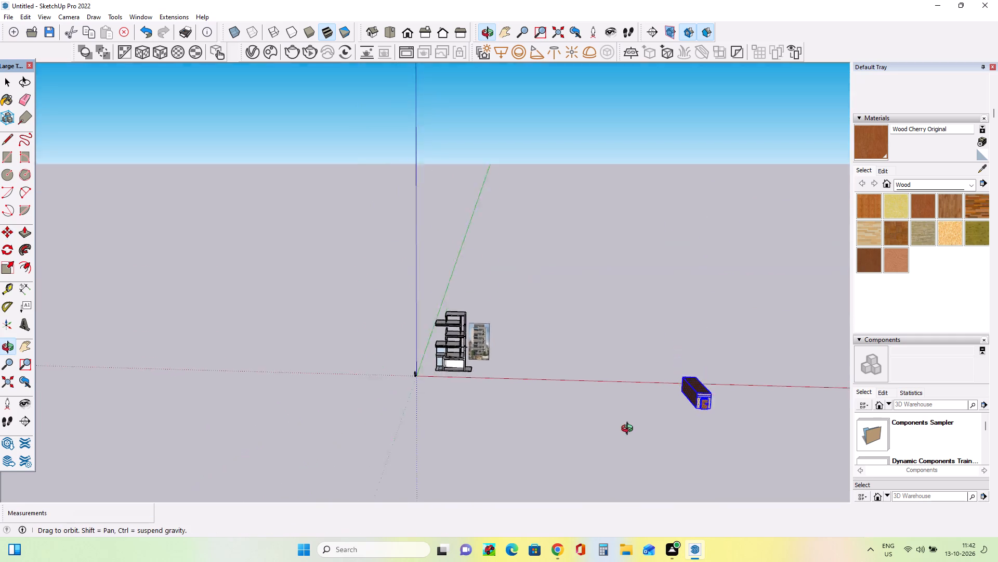
middle_click_drag(629, 430, 692, 424)
left_click(704, 378)
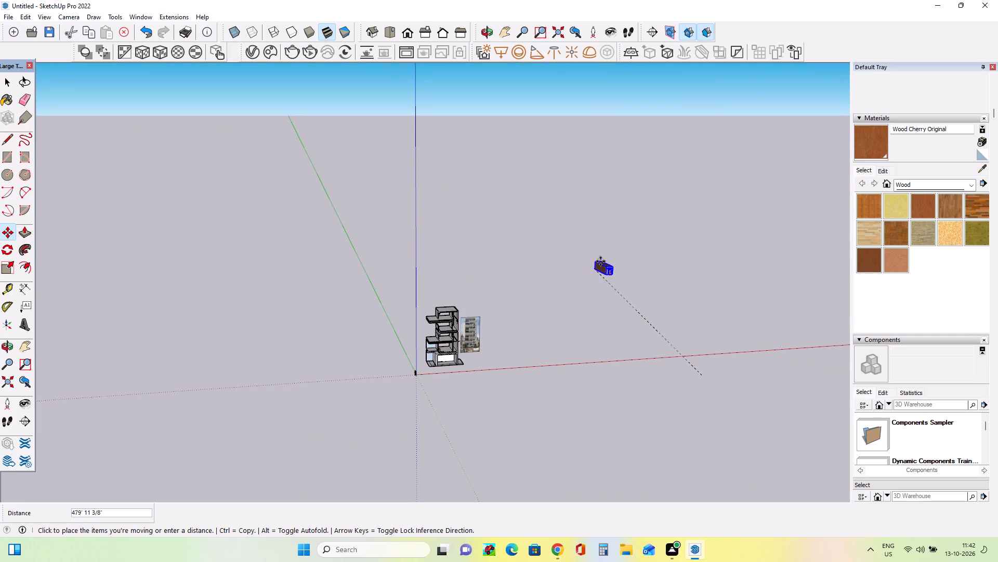
left_click(601, 260)
Examine the relocated trial box against the apartment building and the axes, then its door end up close.
middle_click_drag(596, 332, 647, 419)
scroll(647, 419, "down", 1)
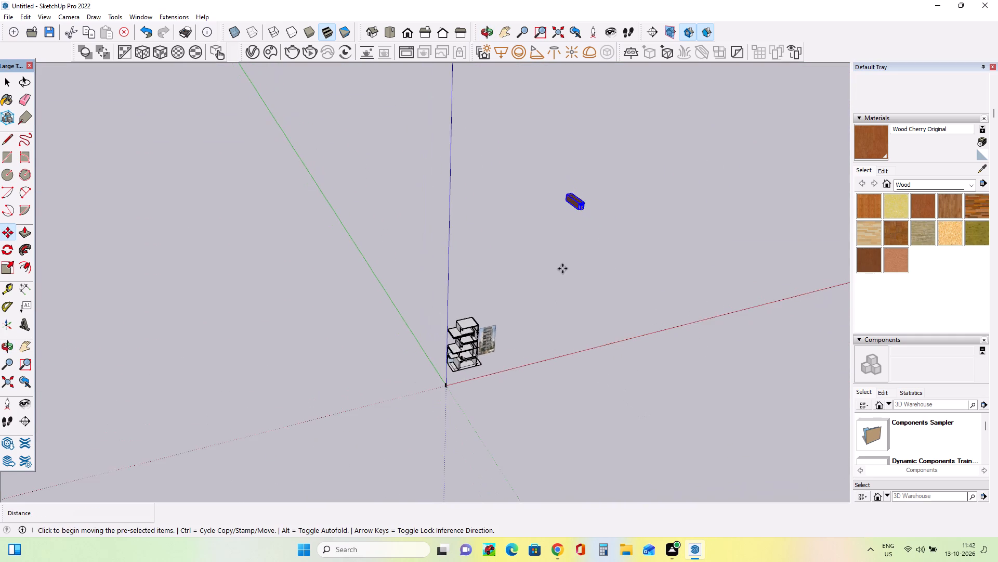
scroll(563, 266, "up", 11)
middle_click_drag(588, 242, 436, 152)
scroll(574, 182, "down", 2)
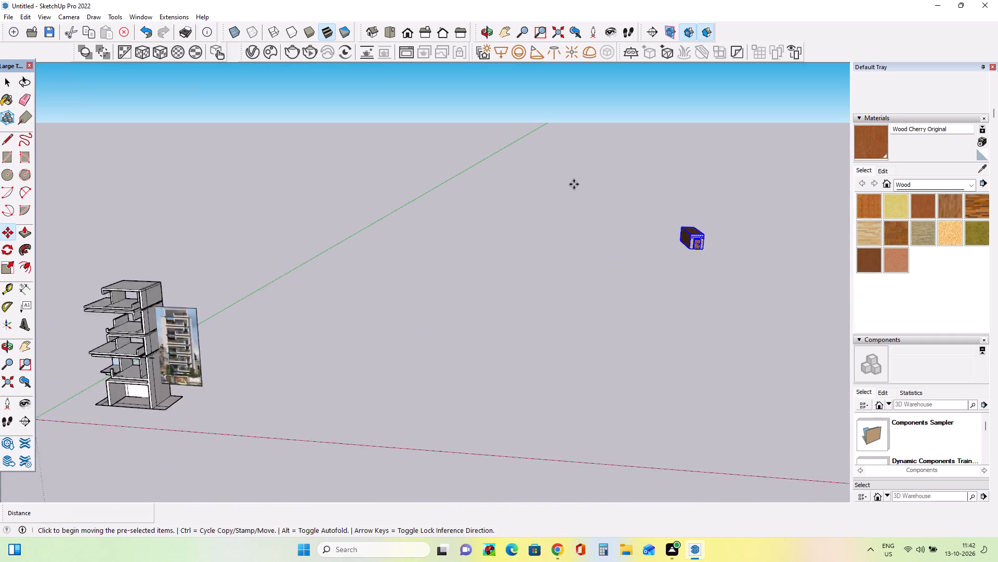
scroll(574, 184, "down", 1)
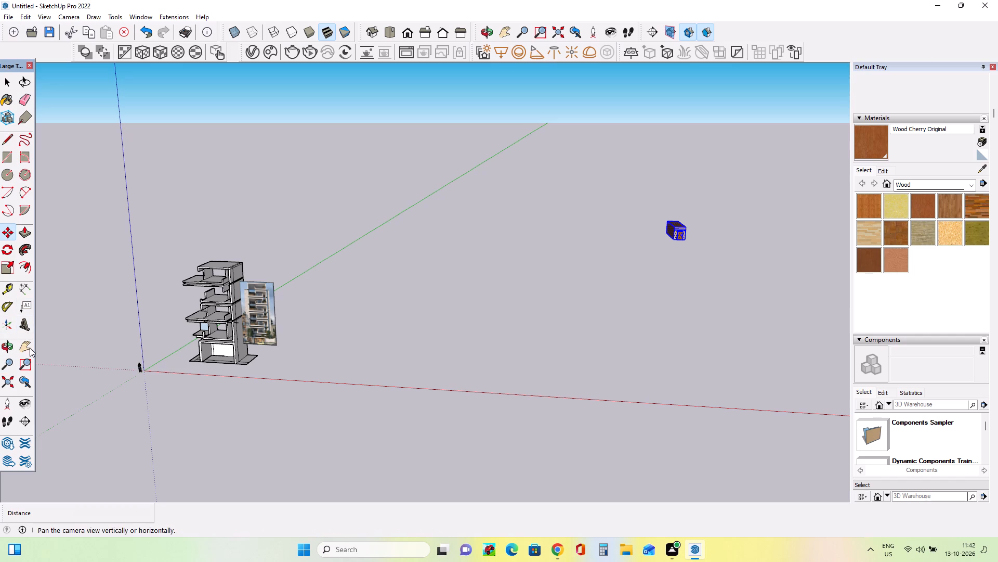
left_click(30, 349)
left_click_drag(278, 212, 89, 267)
scroll(555, 235, "up", 7)
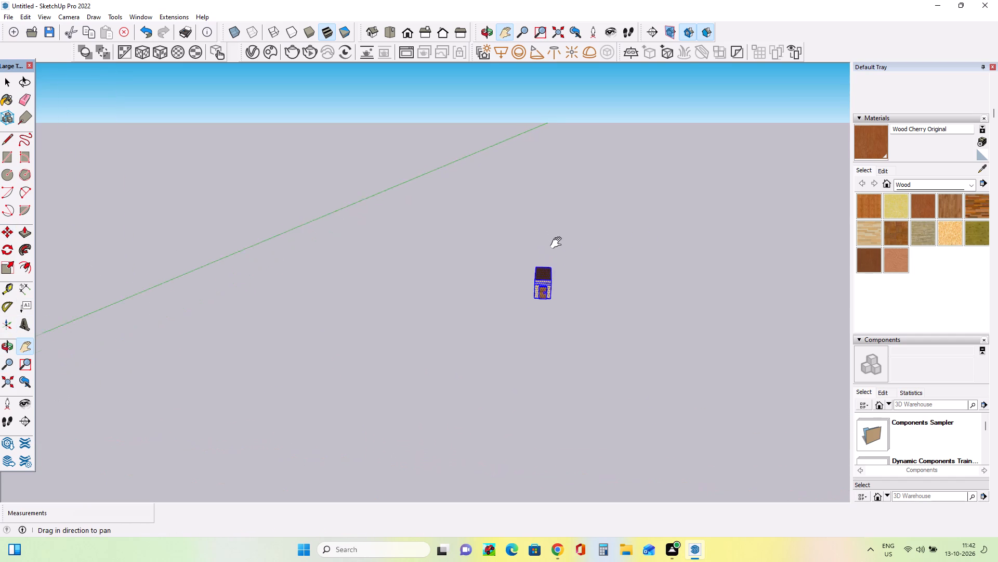
scroll(558, 243, "up", 2)
scroll(558, 260, "down", 1)
scroll(558, 260, "up", 4)
left_click_drag(593, 314, 645, 269)
scroll(595, 311, "up", 8)
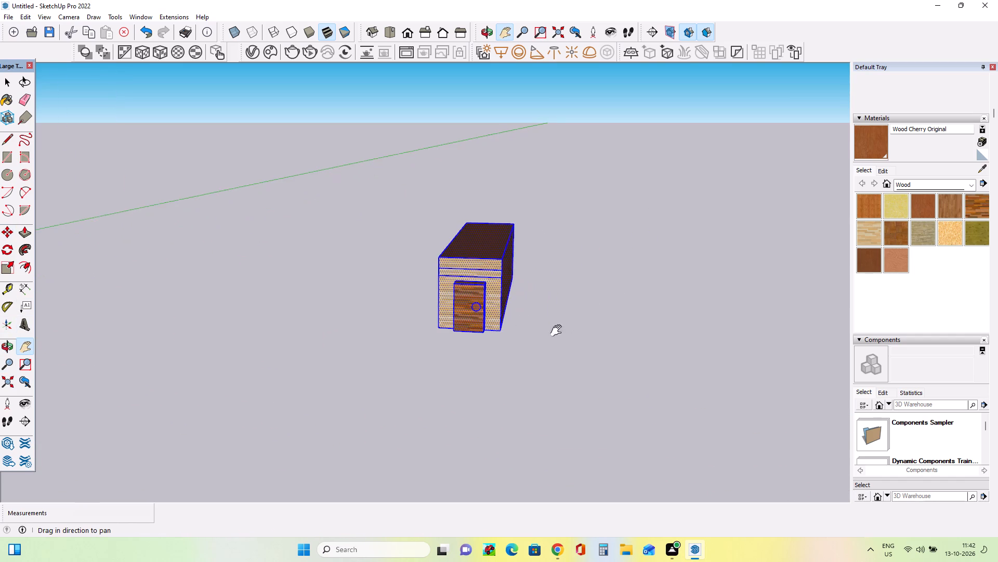
middle_click_drag(525, 323, 572, 251)
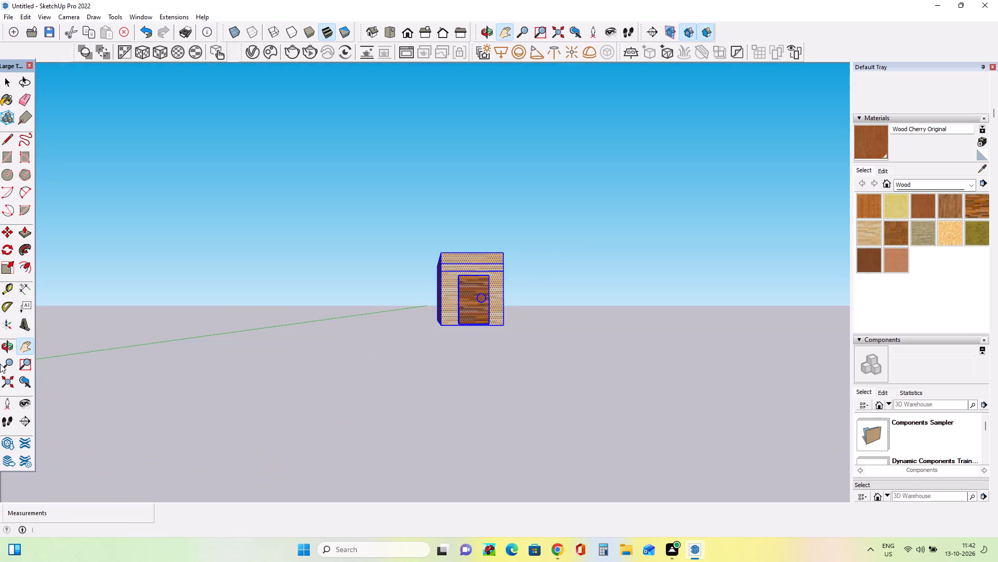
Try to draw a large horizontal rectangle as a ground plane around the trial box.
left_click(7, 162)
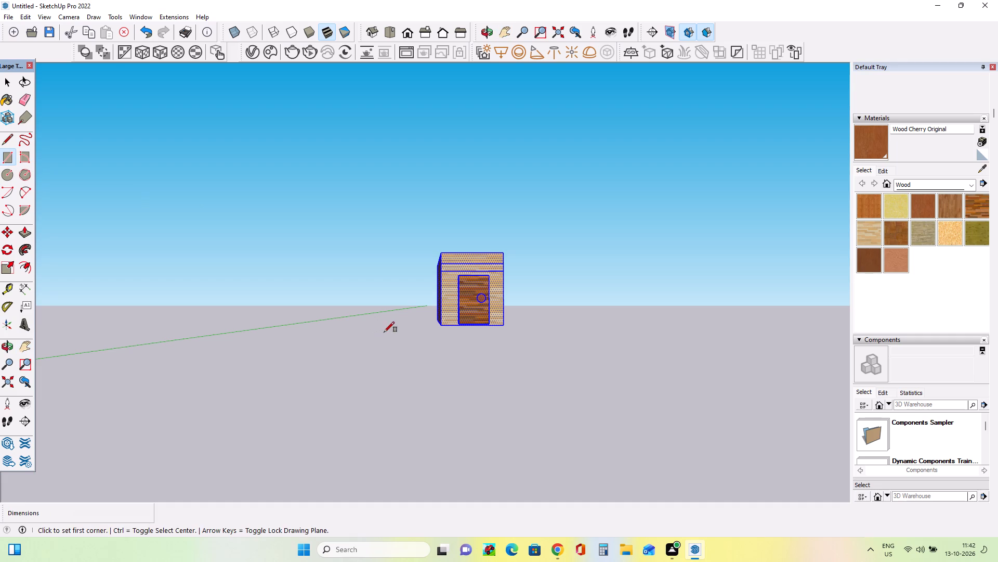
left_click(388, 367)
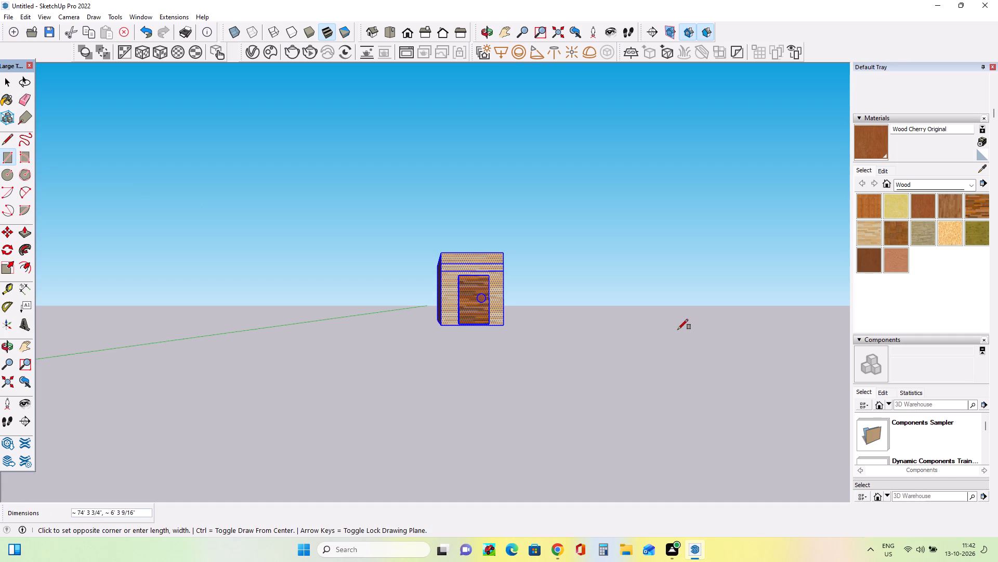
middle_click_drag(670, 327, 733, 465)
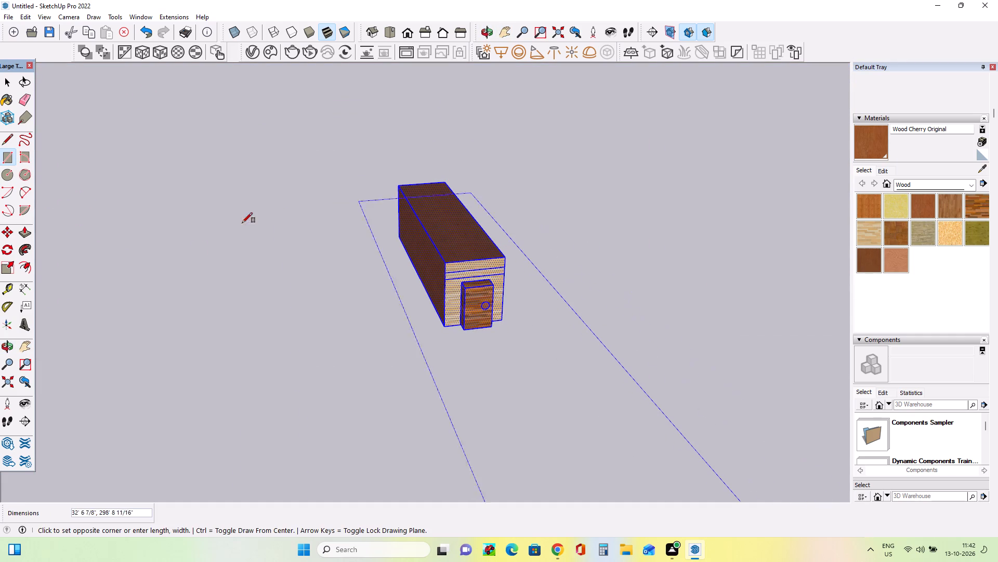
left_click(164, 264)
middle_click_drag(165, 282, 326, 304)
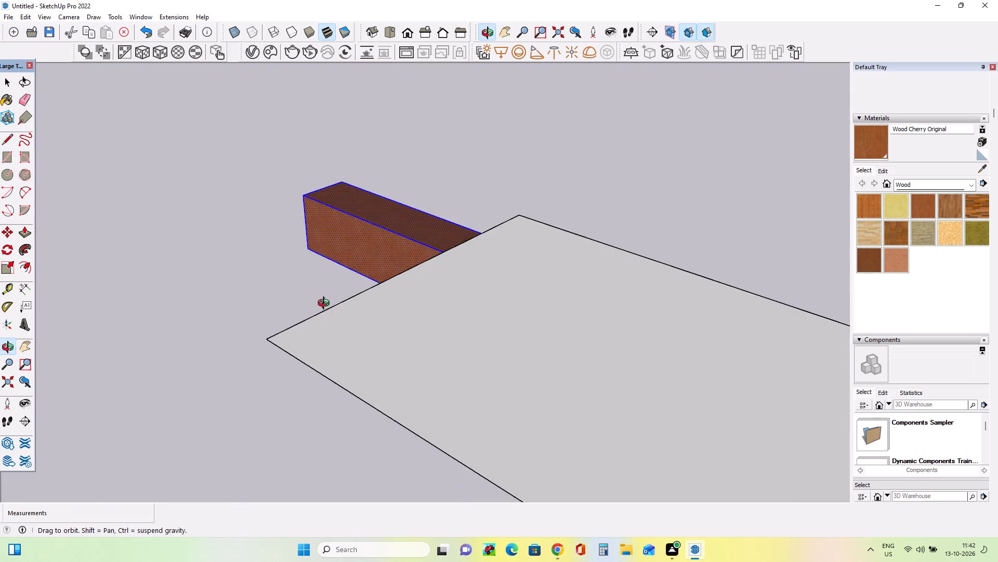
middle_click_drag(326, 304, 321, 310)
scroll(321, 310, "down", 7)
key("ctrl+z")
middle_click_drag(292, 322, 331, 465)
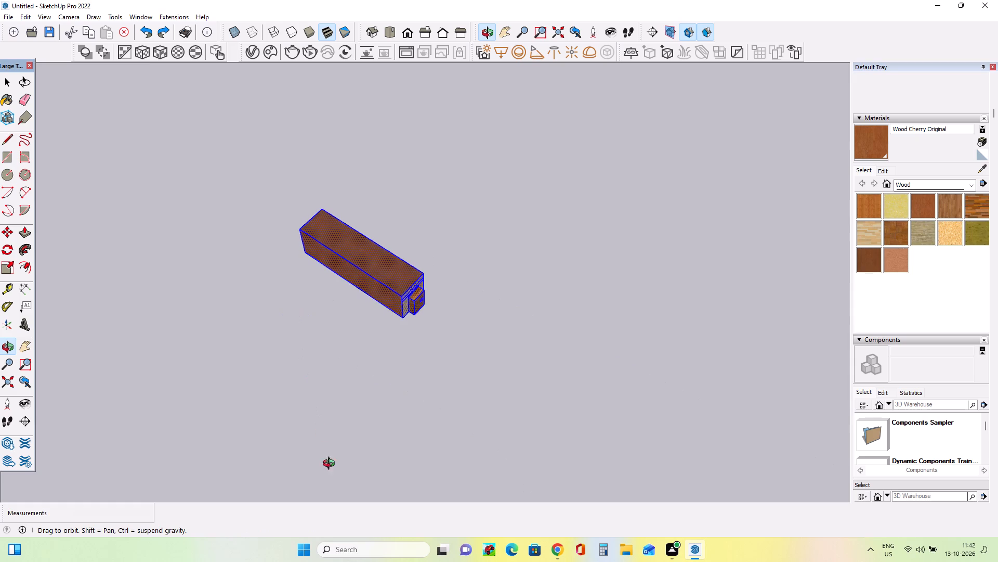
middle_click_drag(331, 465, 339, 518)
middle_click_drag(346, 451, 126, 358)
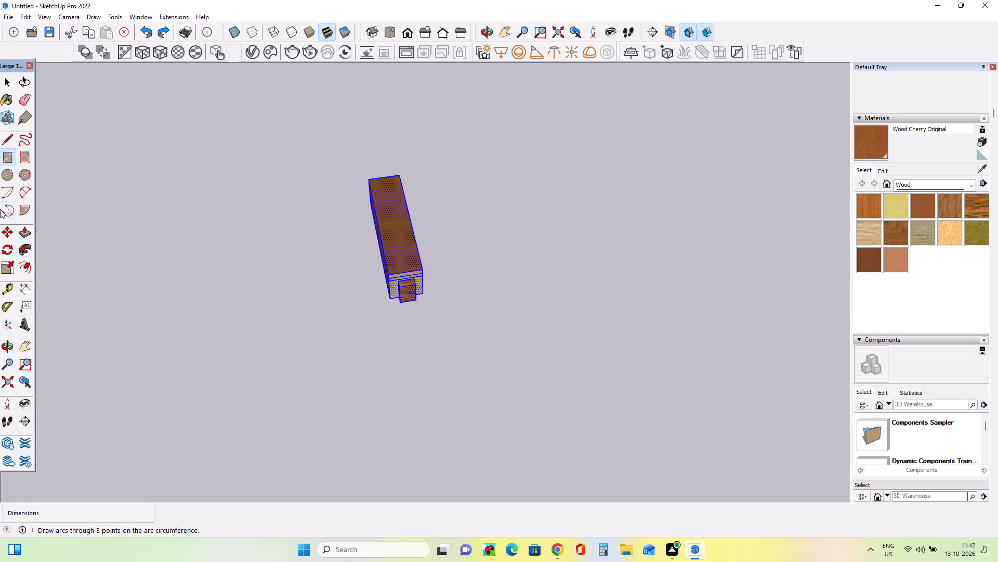
Draw a ground rectangle about 86' 6" by 88' 3" in the open area beside the trial box.
left_click(5, 165)
left_click(472, 178)
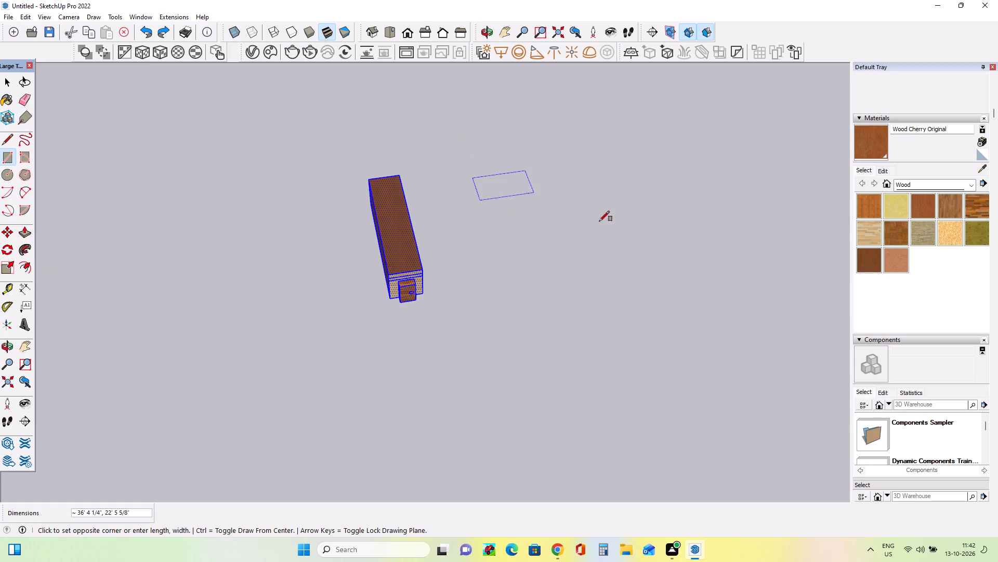
left_click(750, 309)
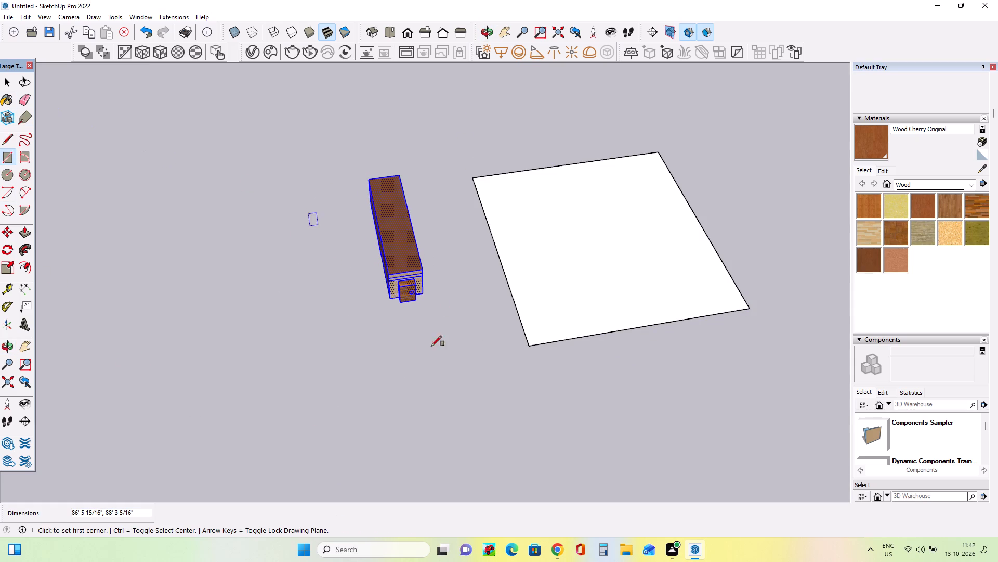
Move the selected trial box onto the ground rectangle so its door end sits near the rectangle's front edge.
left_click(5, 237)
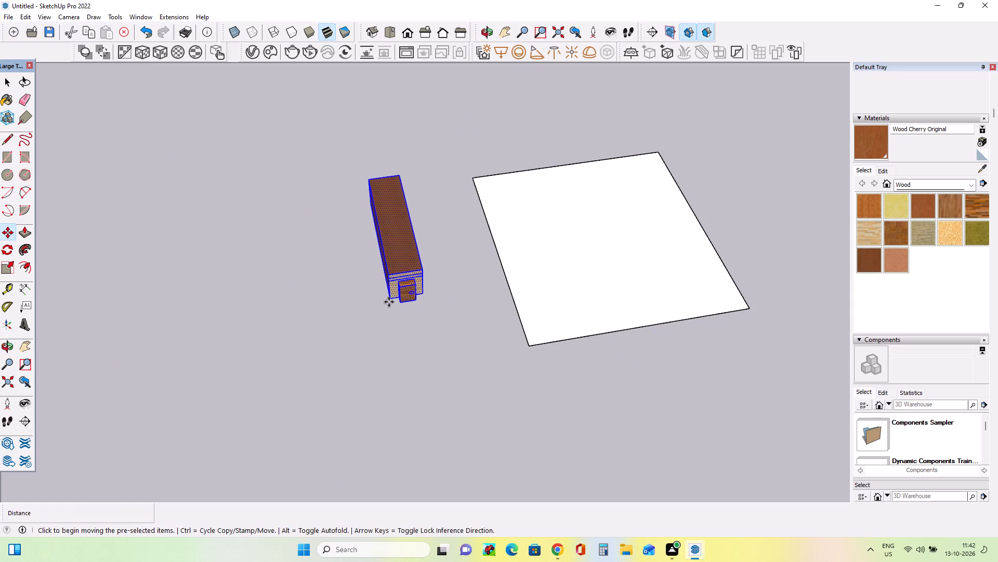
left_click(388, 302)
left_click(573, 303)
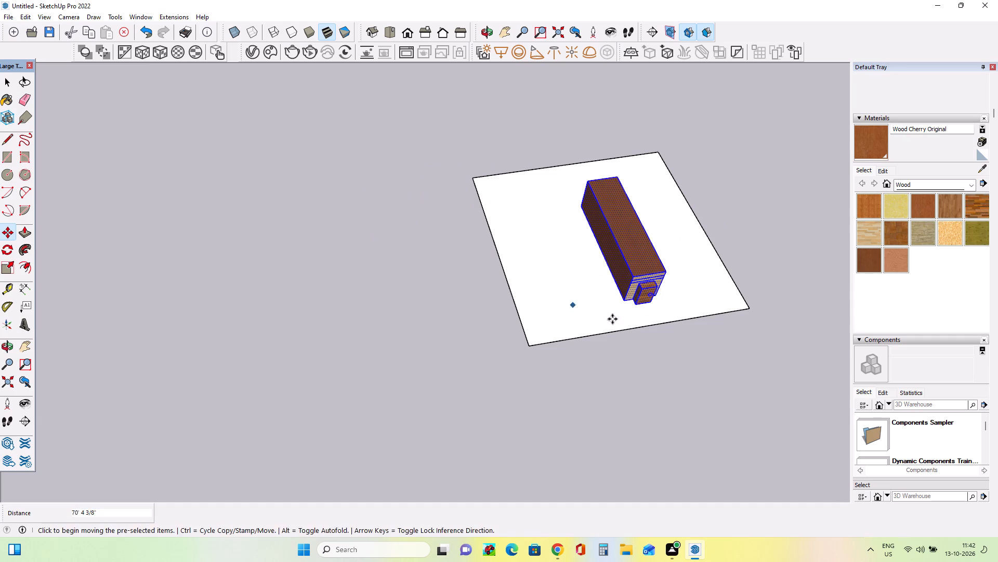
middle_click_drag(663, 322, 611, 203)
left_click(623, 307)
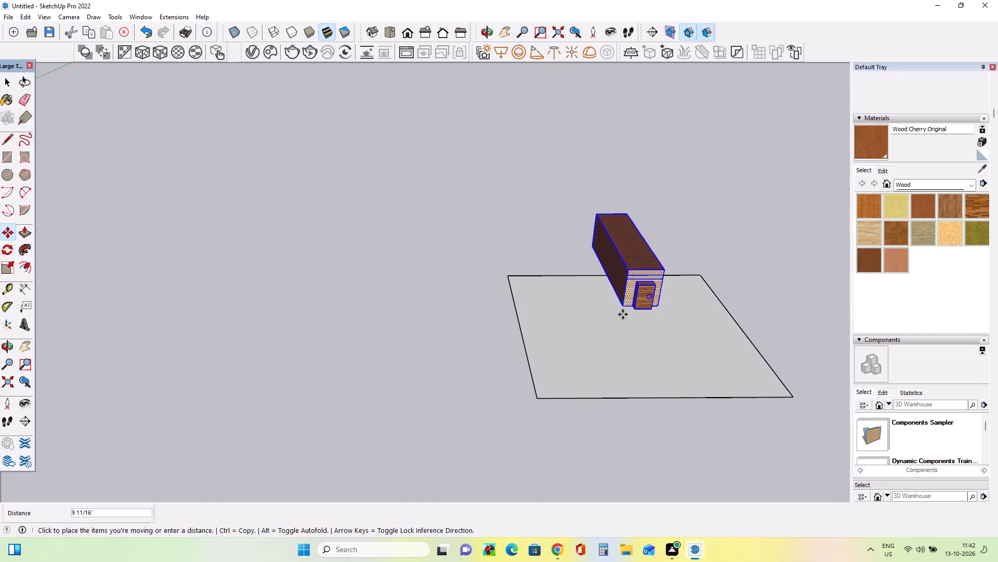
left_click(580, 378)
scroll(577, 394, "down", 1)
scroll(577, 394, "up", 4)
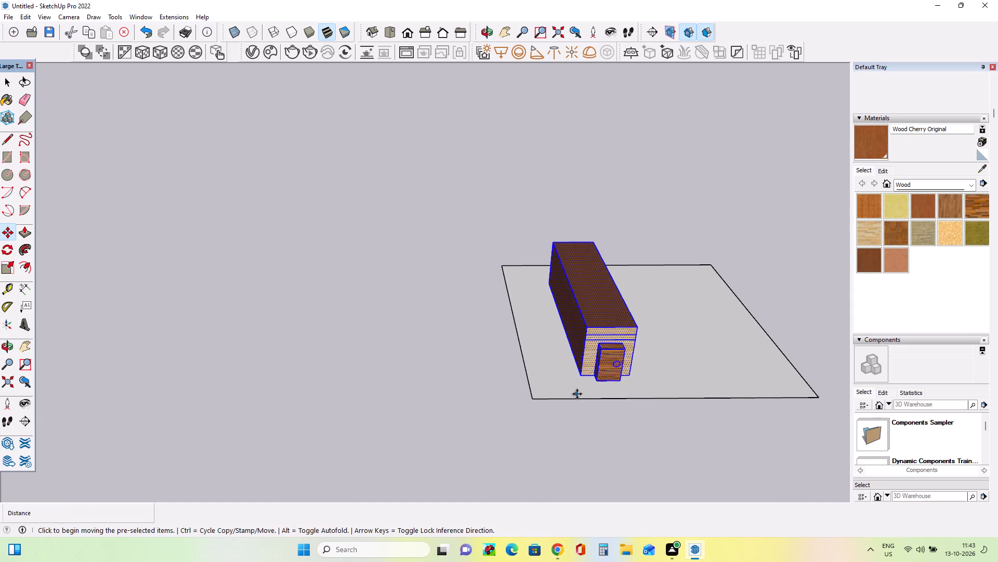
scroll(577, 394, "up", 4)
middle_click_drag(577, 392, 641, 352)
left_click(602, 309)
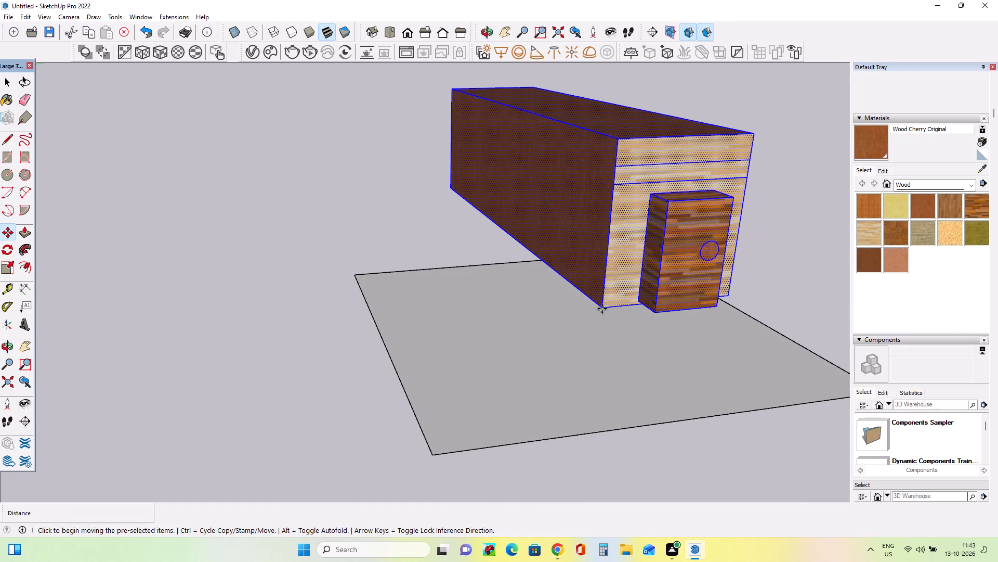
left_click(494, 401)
Examine how the trial box sits on the ground rectangle from several angles.
middle_click_drag(562, 398, 533, 461)
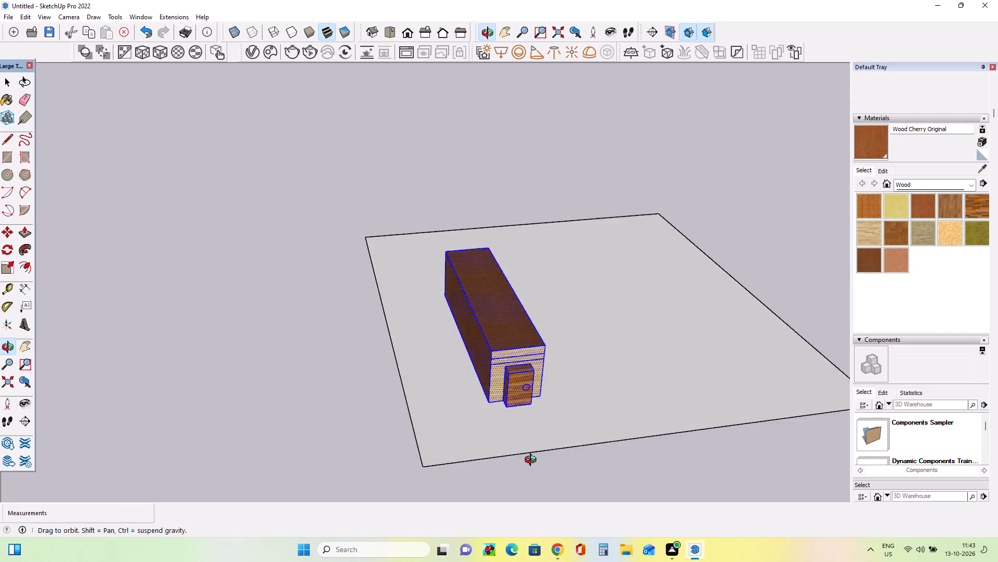
middle_click_drag(533, 461, 472, 464)
scroll(465, 408, "up", 4)
middle_click_drag(481, 407, 512, 400)
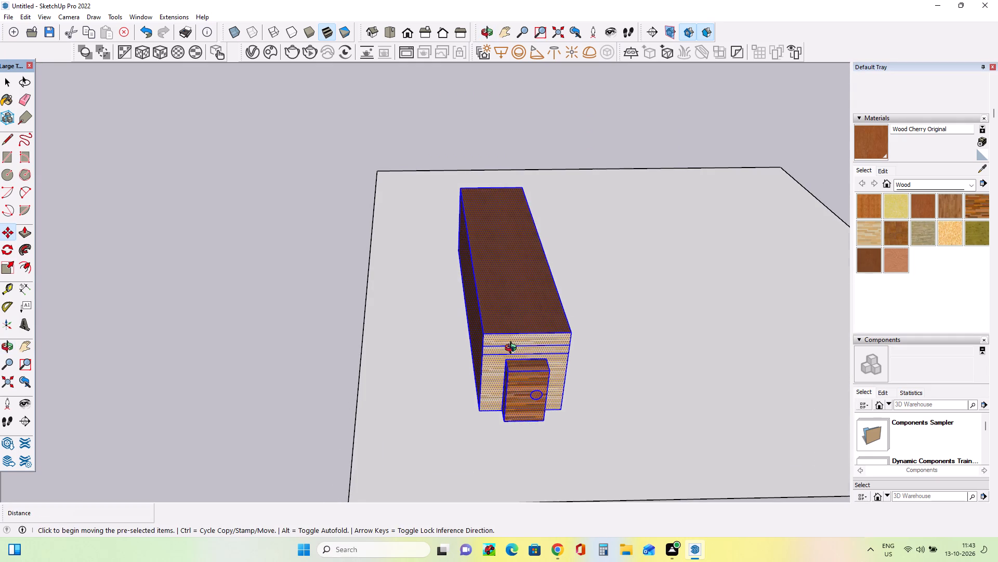
middle_click(513, 349)
scroll(513, 349, "down", 4)
middle_click_drag(475, 362, 510, 385)
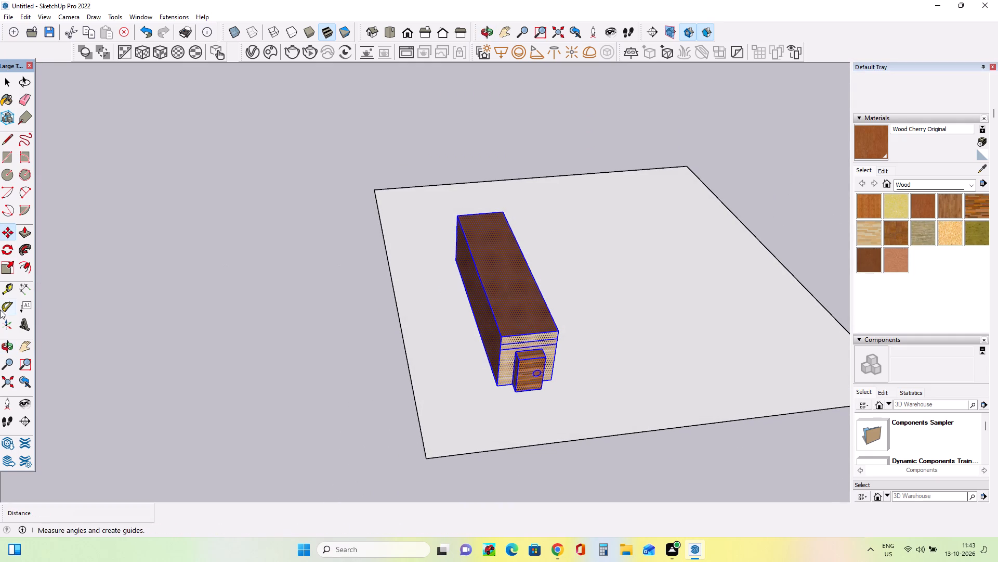
scroll(483, 318, "down", 3)
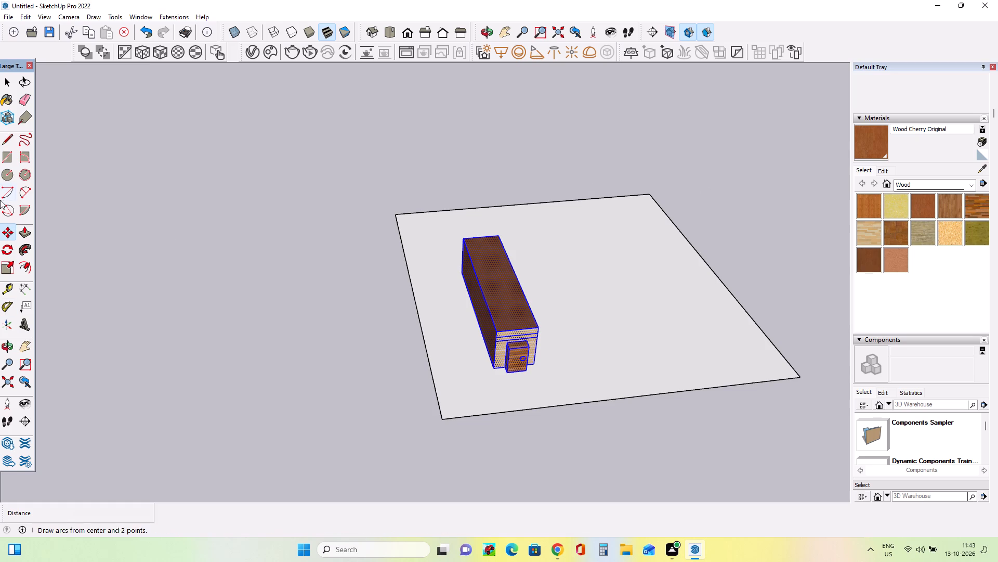
Delete the selected wood-textured trial box, leaving the ground rectangle in place.
left_click(4, 79)
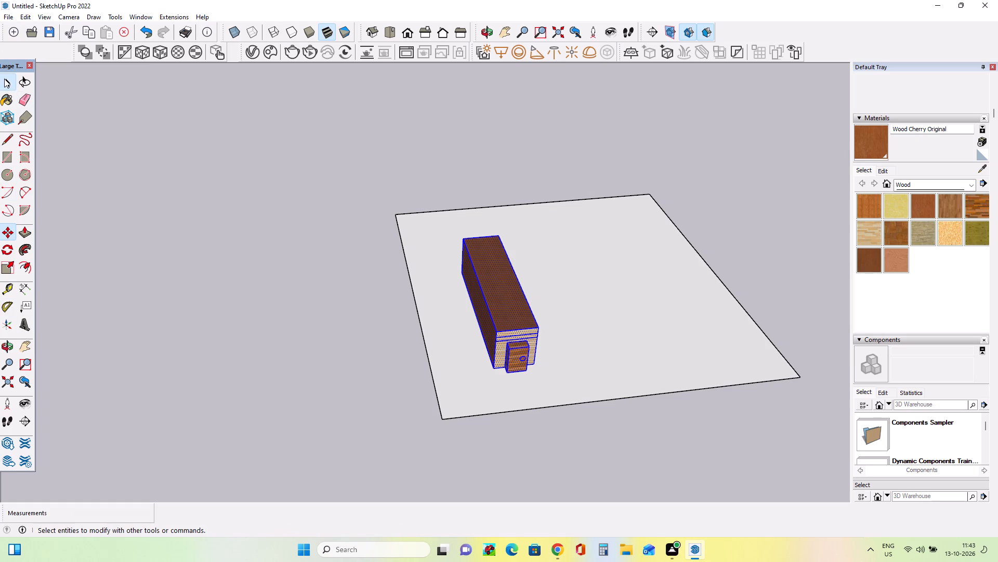
key("Delete")
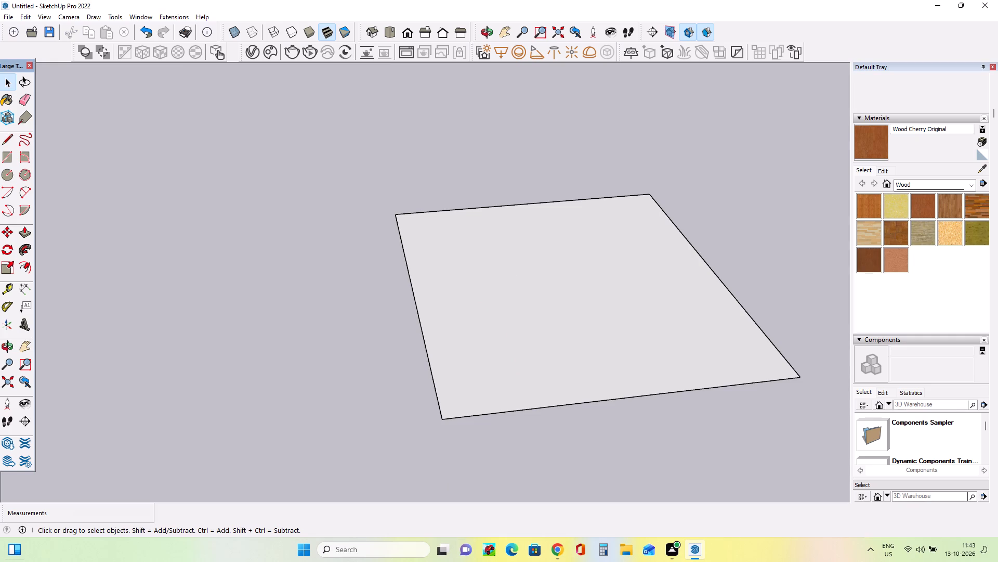
Draw a rectangle about 74' 3" by 48' 7" on the back part of the ground rectangle.
left_click(0, 156)
left_click_drag(0, 156, 73, 182)
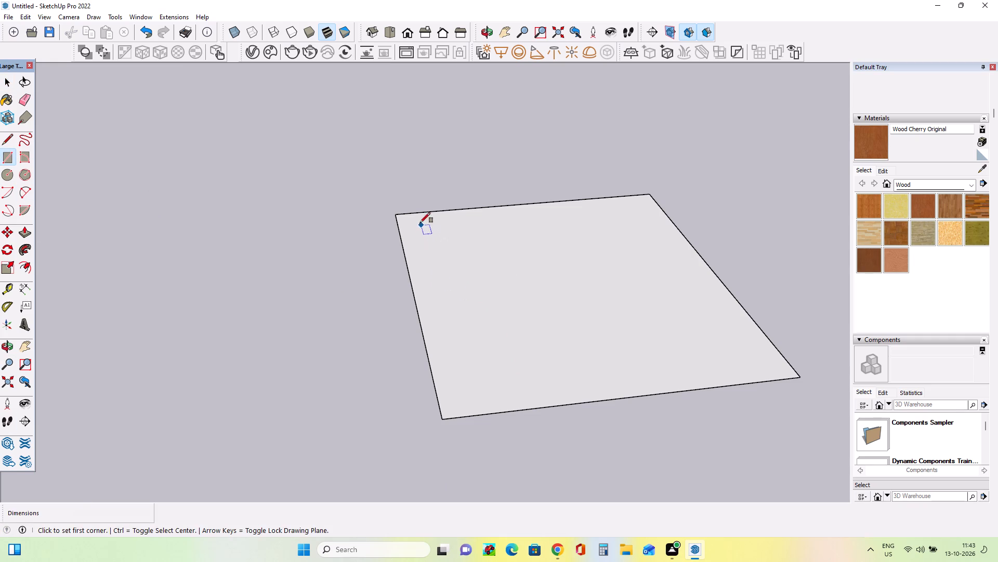
left_click_drag(417, 219, 715, 300)
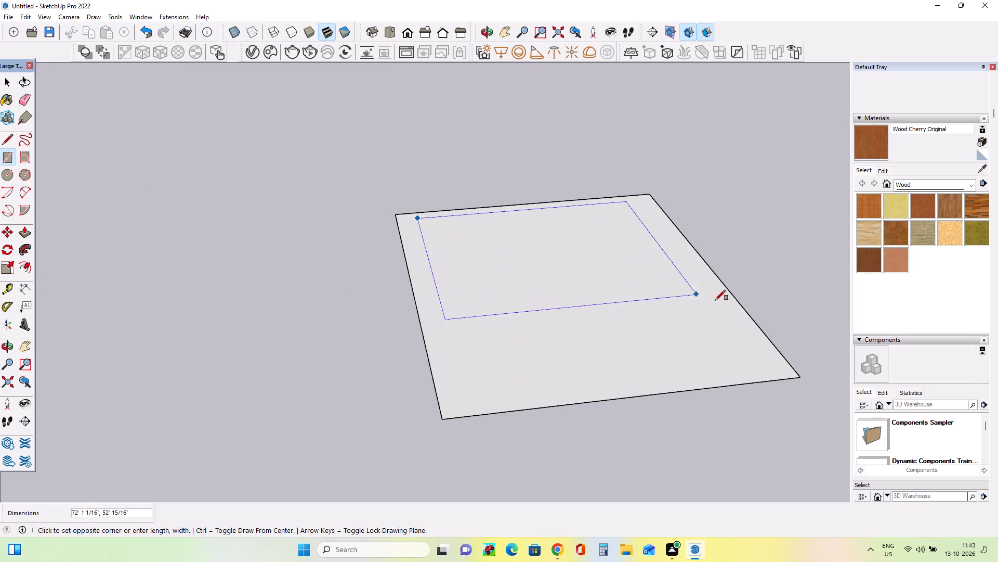
left_click_drag(715, 300, 707, 288)
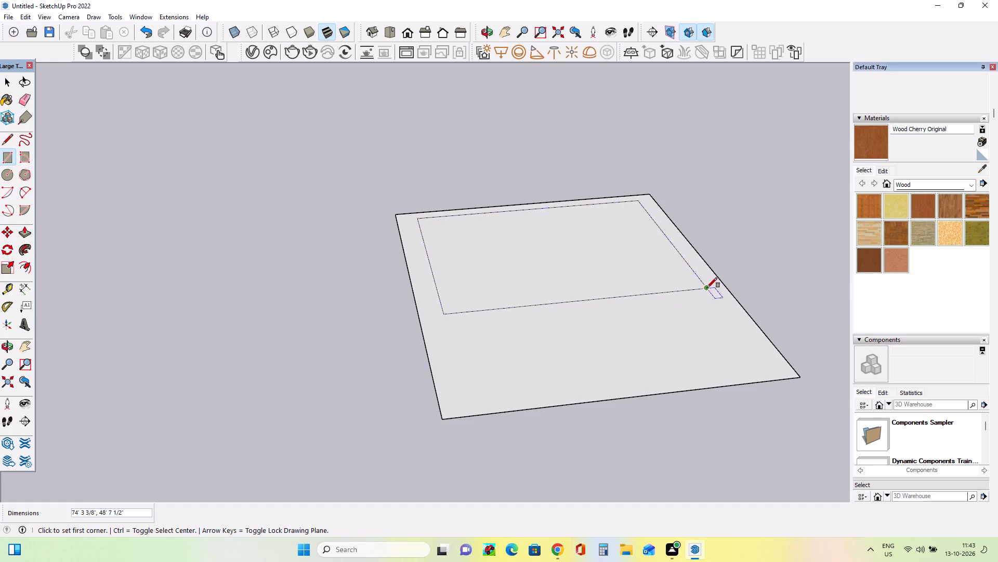
Push/Pull the inner rectangle up about 49' 4" into a solid block.
left_click_drag(23, 232, 29, 232)
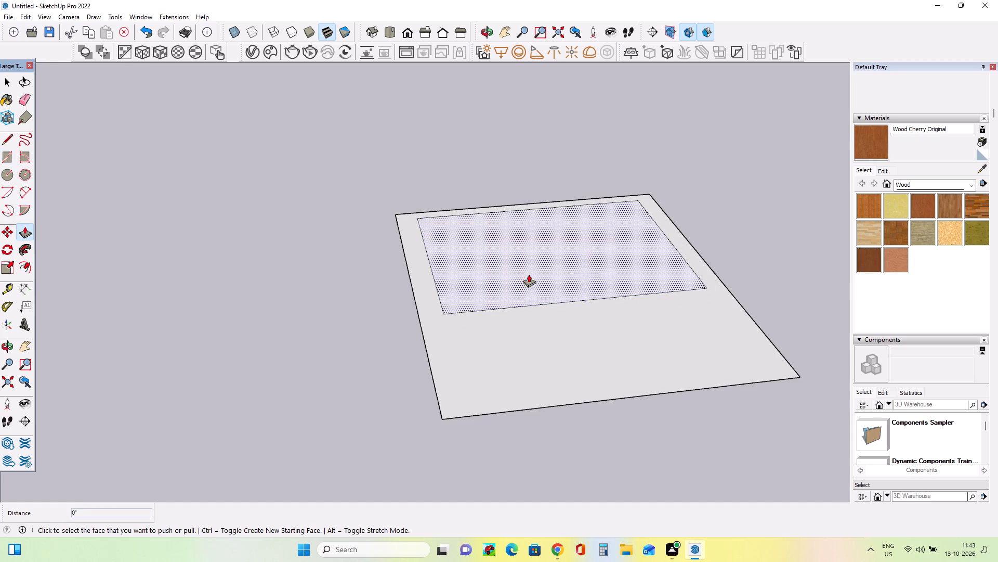
left_click_drag(574, 261, 534, 105)
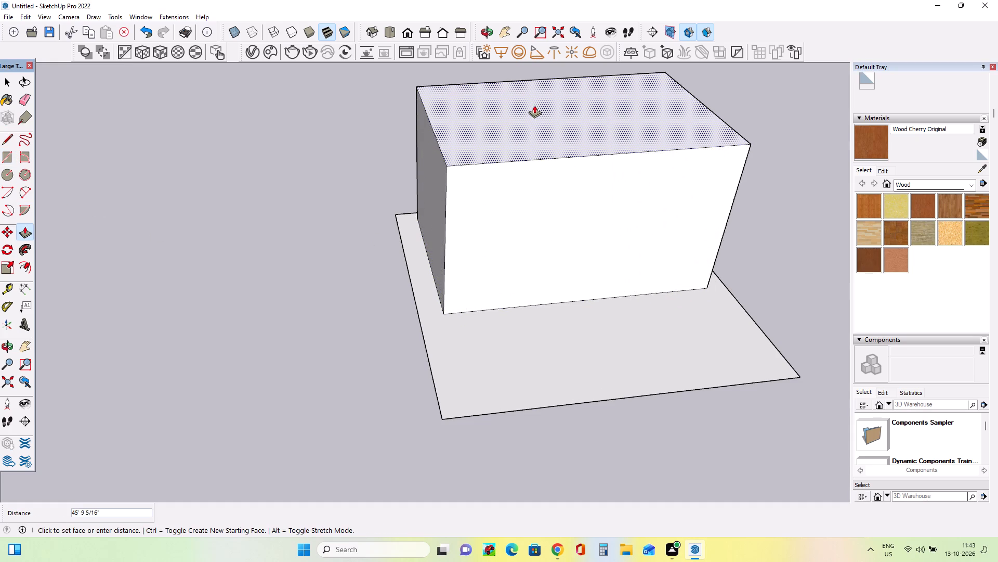
left_click_drag(534, 105, 533, 96)
Examine the block and the ground around its base up close and from farther away, using Look Around.
scroll(692, 492, "down", 4)
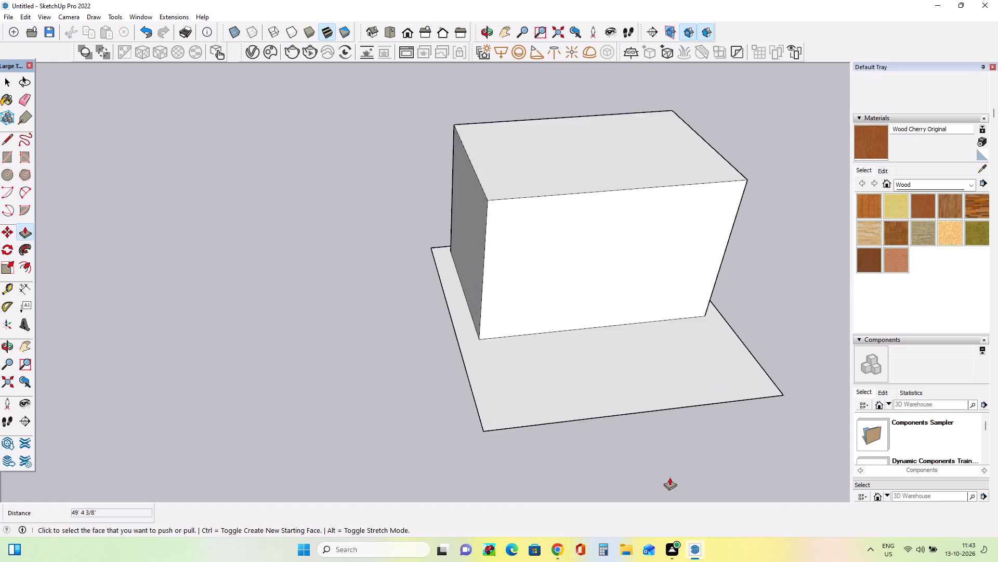
scroll(669, 477, "down", 1)
scroll(638, 462, "up", 10)
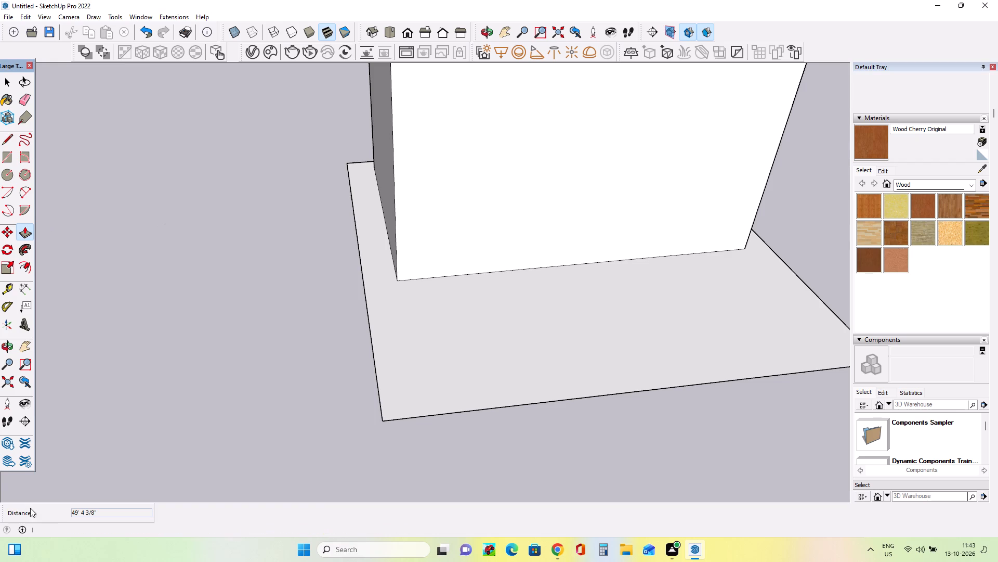
left_click_drag(28, 404, 33, 403)
left_click(563, 175)
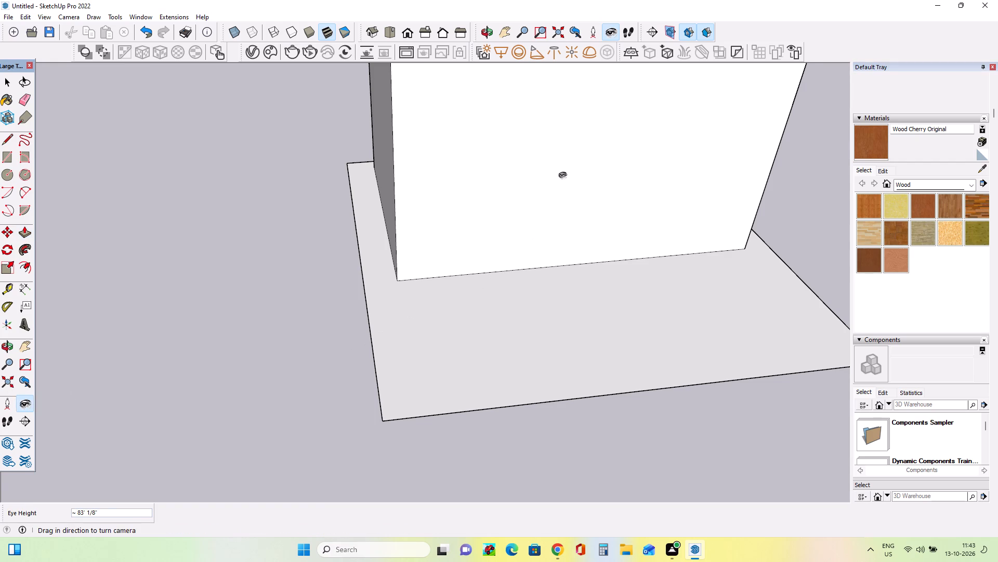
scroll(563, 175, "down", 3)
scroll(563, 175, "up", 5)
scroll(563, 175, "down", 5)
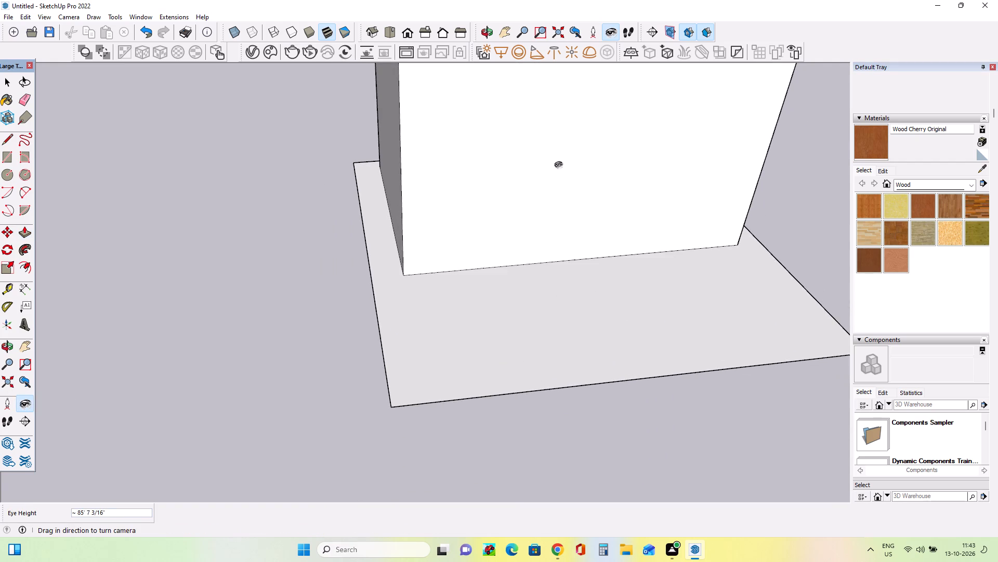
scroll(559, 165, "up", 2)
scroll(559, 165, "down", 8)
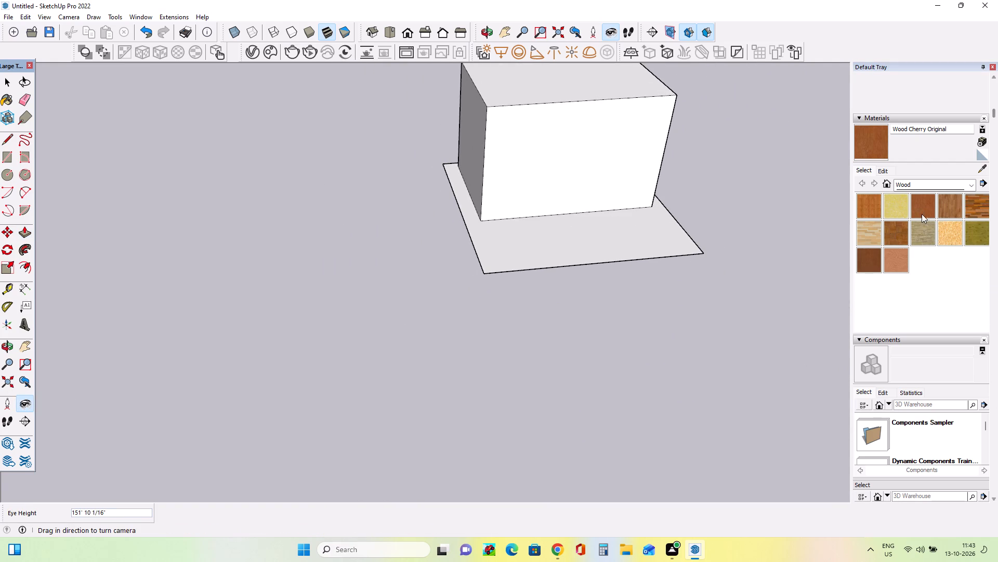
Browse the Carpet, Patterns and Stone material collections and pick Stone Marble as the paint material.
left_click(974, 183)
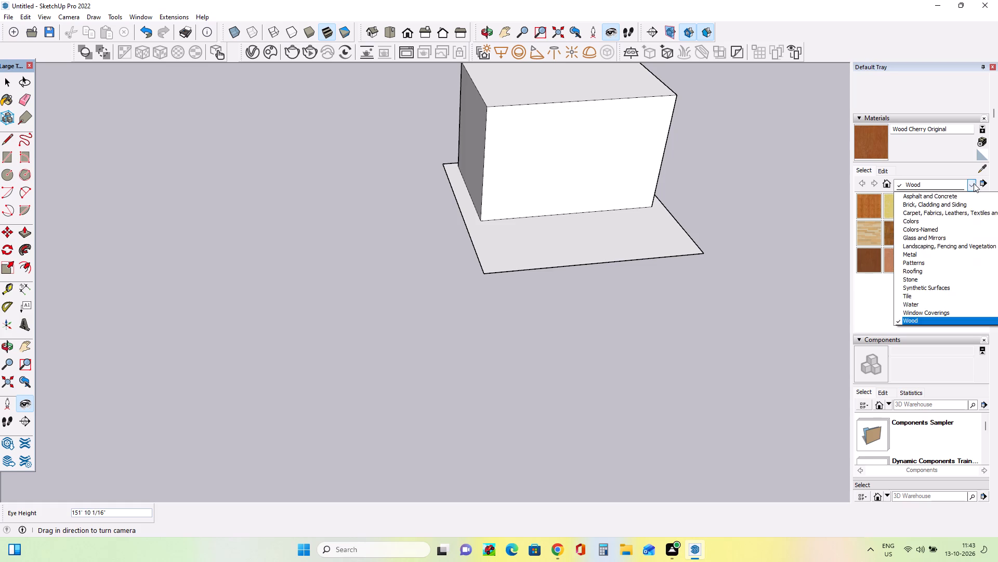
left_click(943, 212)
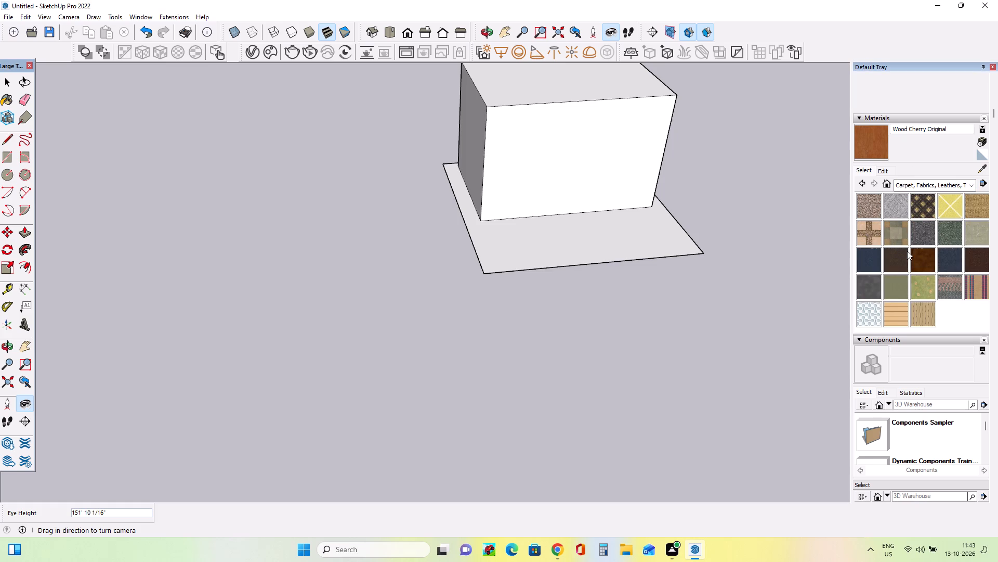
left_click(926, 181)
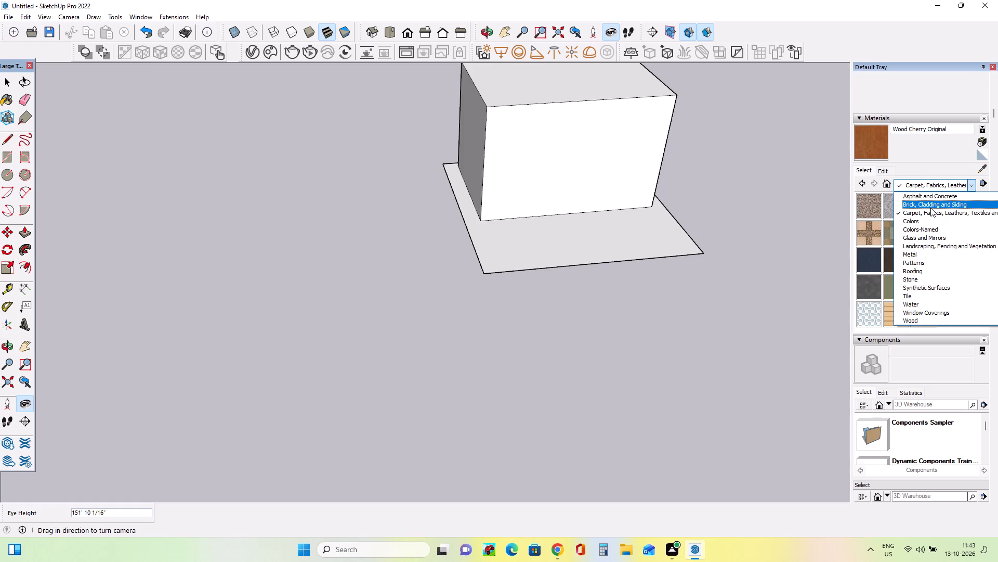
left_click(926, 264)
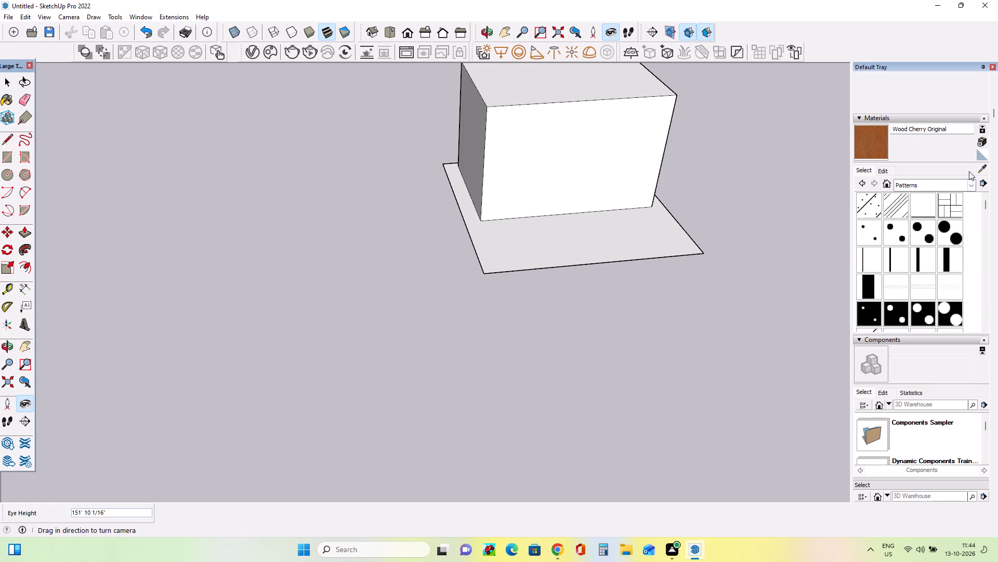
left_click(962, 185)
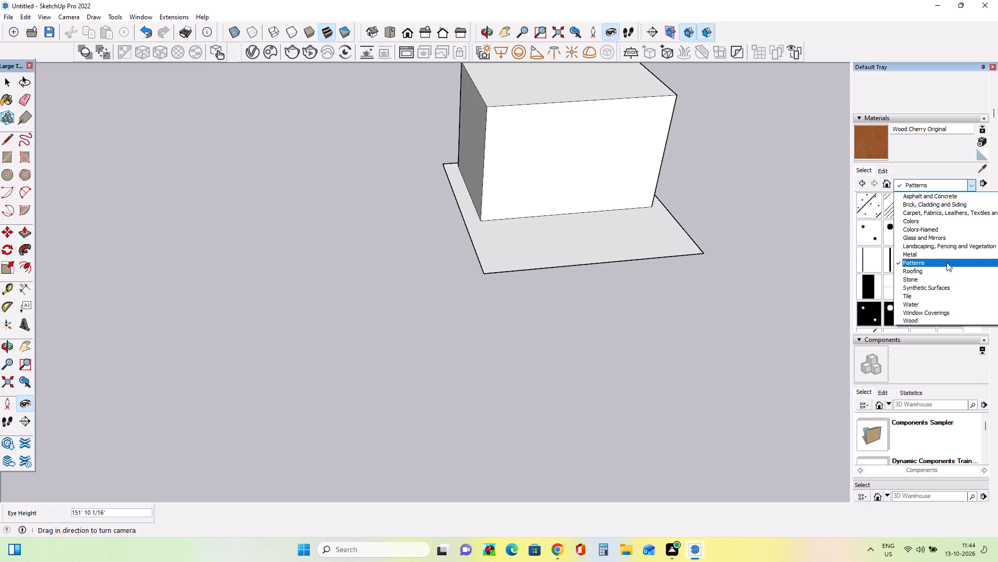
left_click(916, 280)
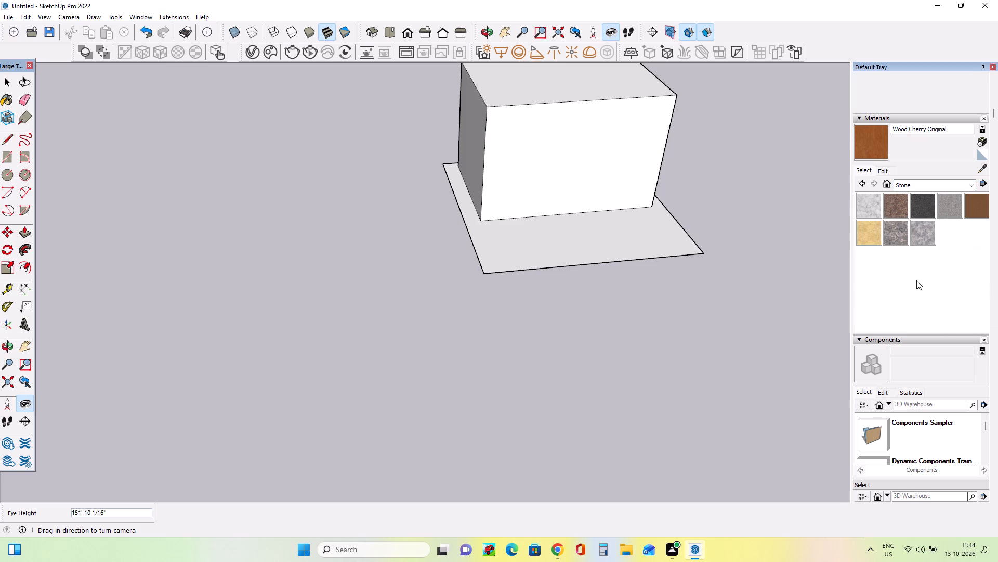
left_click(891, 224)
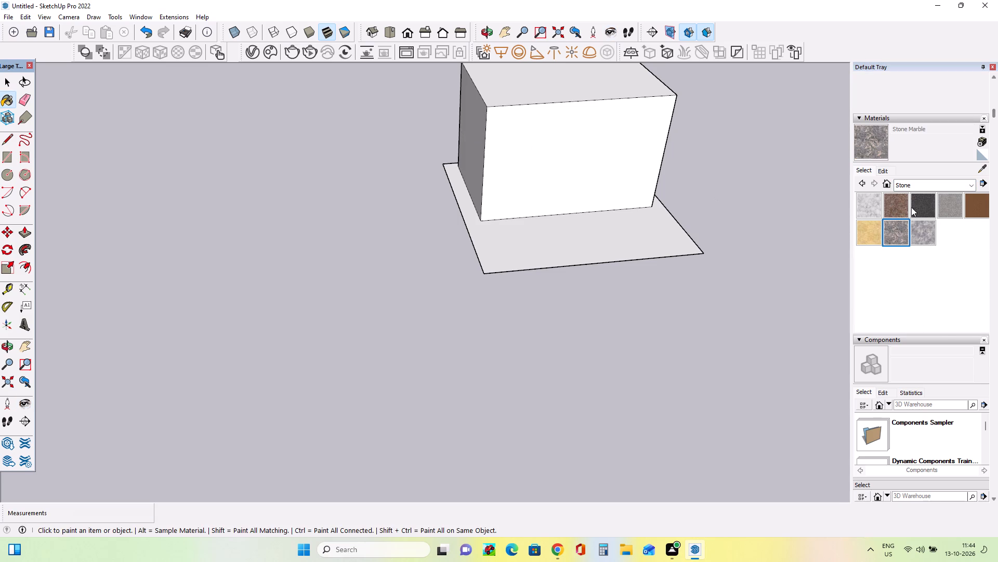
Paint the block's top face with Brick Antique 01 from the Brick, Cladding and Siding collection.
left_click(926, 182)
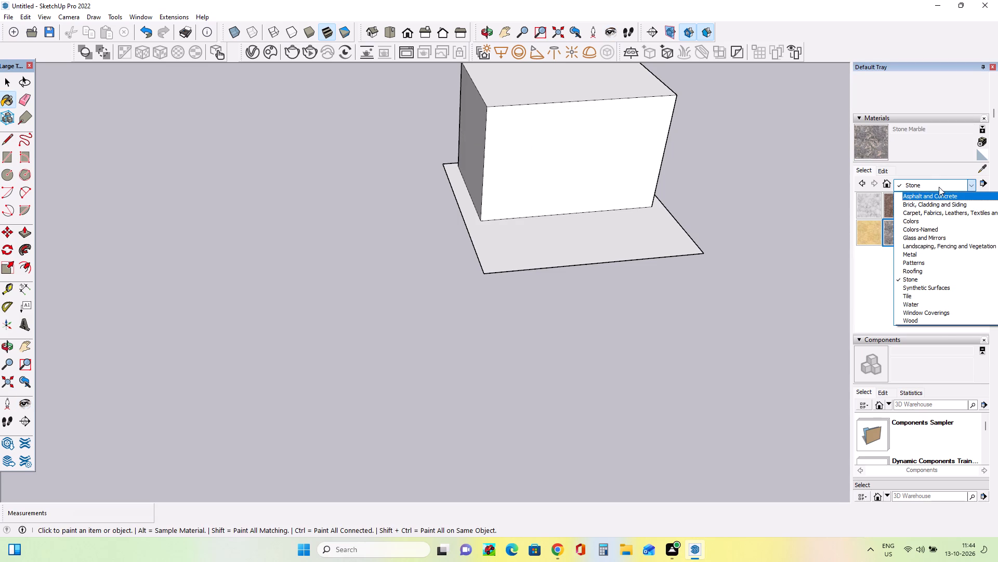
left_click(938, 182)
left_click(938, 182)
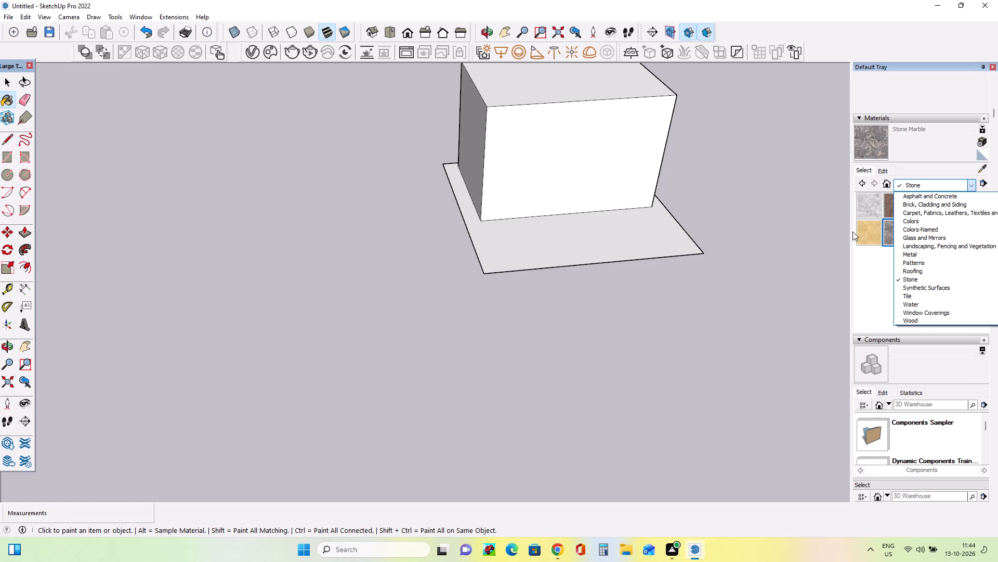
key("Delete")
key("Return")
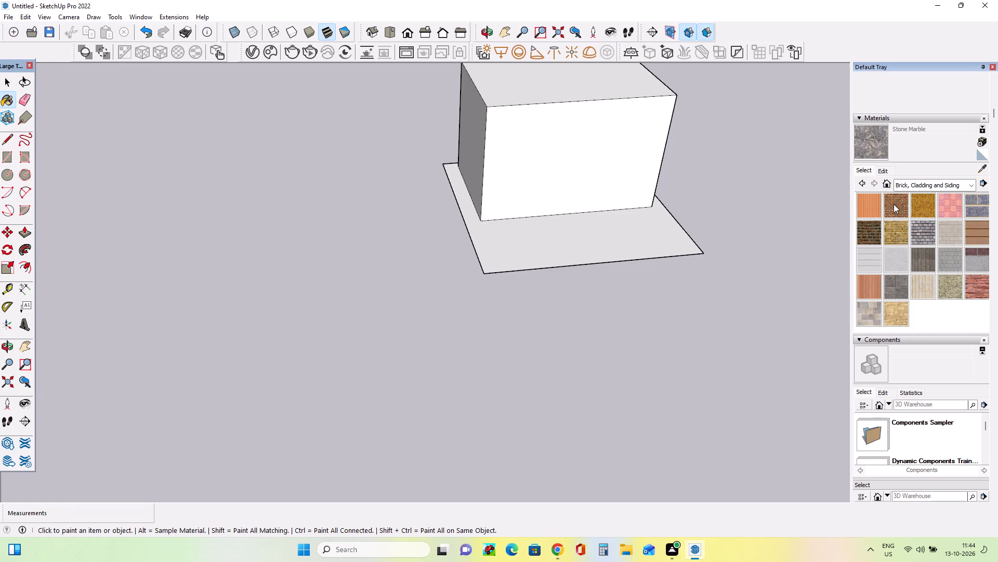
left_click(894, 204)
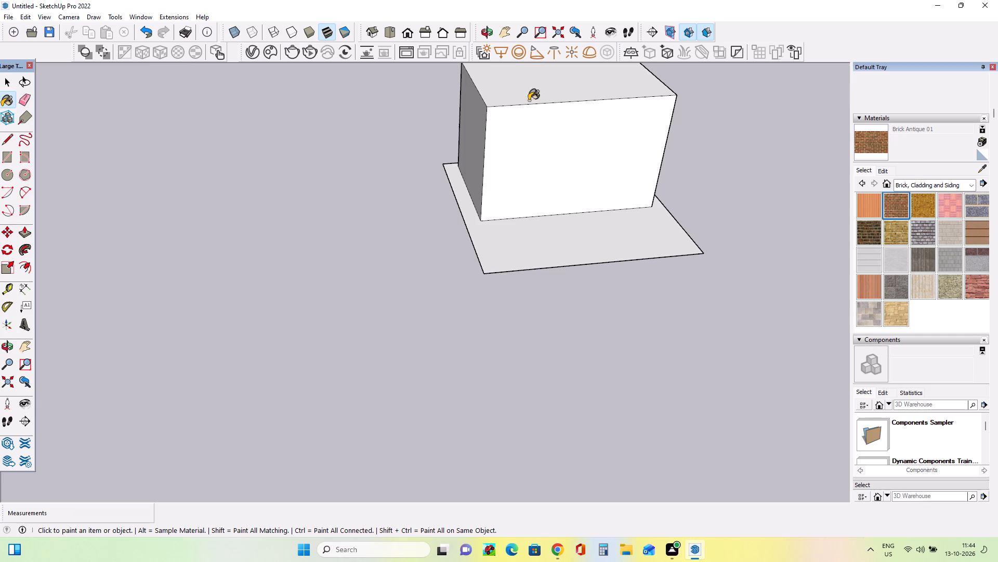
left_click(493, 93)
left_click_drag(493, 93, 485, 107)
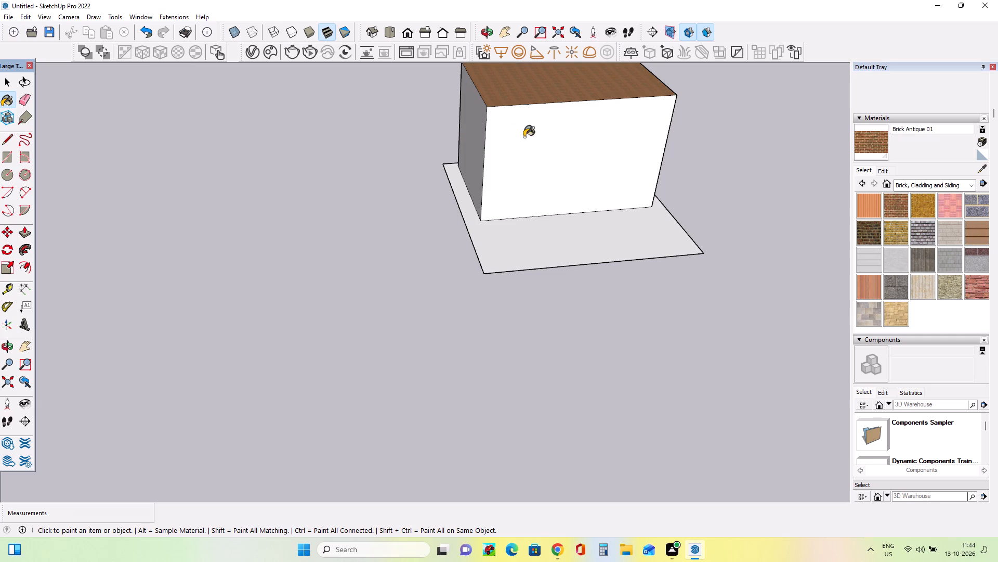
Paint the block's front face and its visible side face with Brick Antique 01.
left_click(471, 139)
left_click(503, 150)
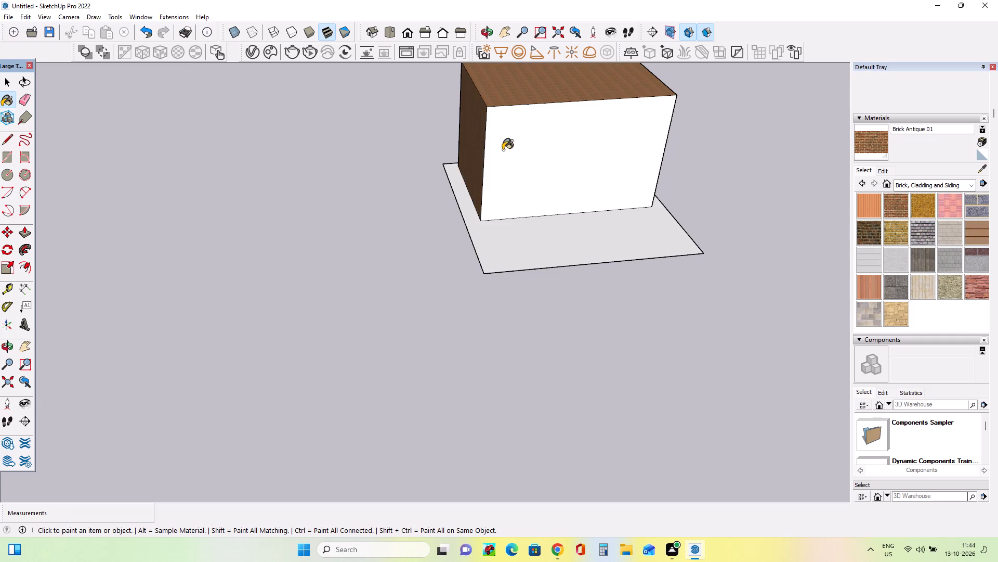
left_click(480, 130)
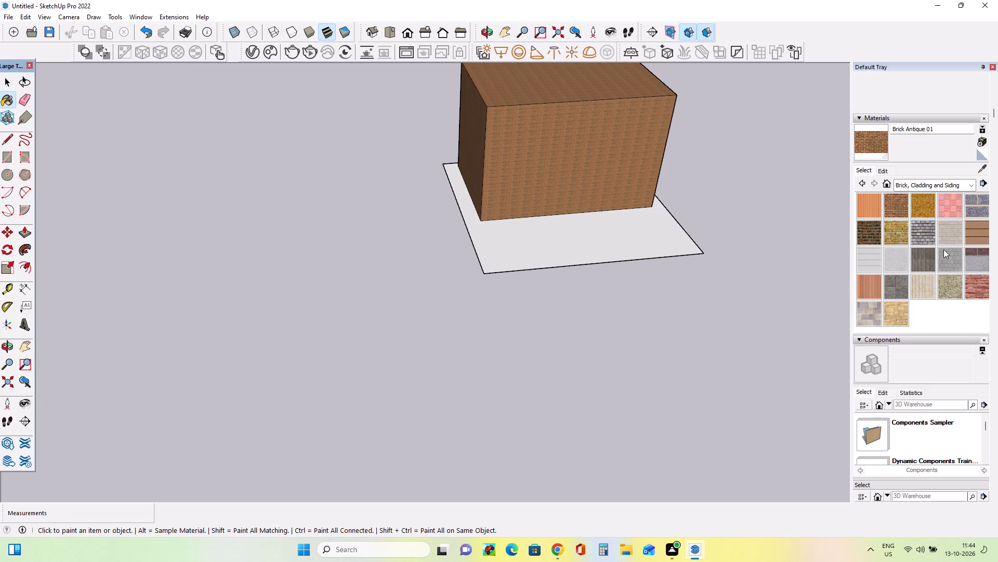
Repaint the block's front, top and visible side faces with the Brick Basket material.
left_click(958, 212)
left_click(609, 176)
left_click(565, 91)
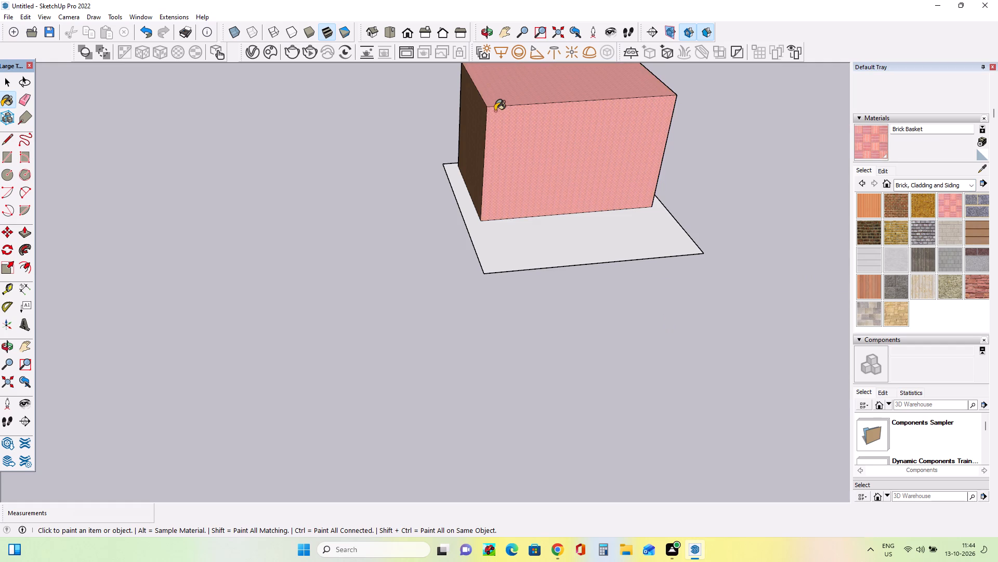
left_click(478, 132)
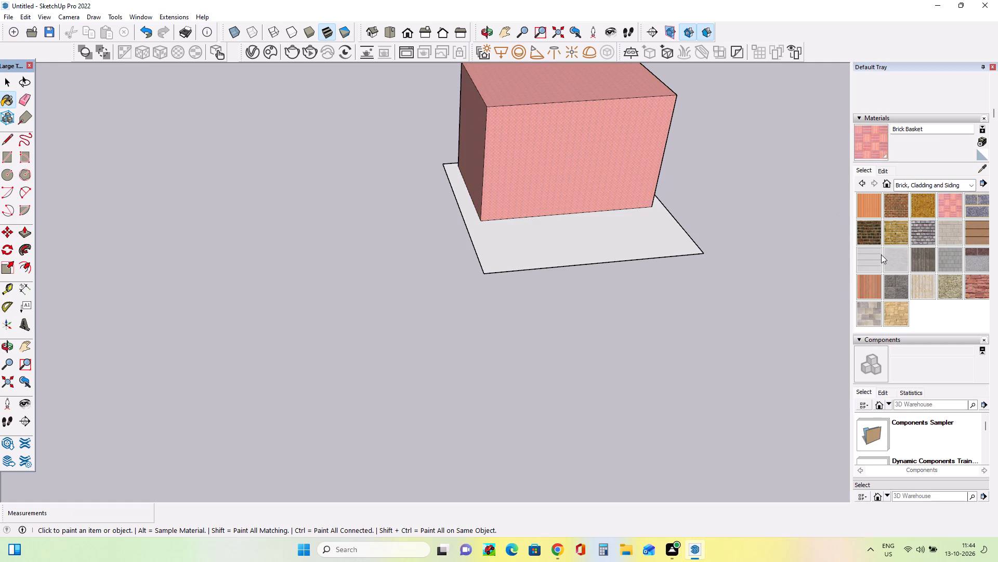
Paint the block's front, top and visible side faces with Cladding Siding White.
left_click(879, 256)
left_click(614, 177)
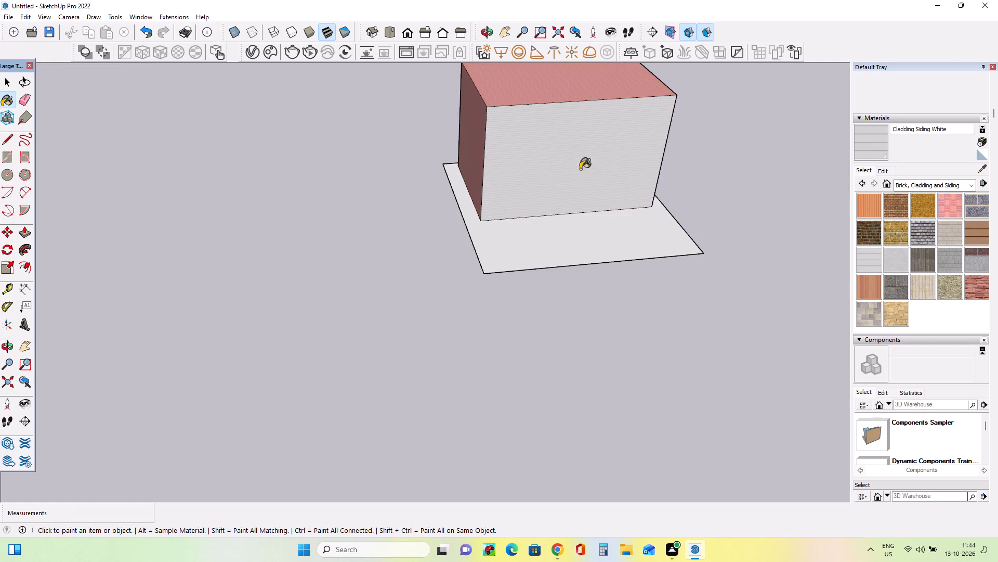
left_click(524, 88)
left_click_drag(470, 126, 490, 124)
left_click_drag(490, 124, 484, 125)
left_click(482, 126)
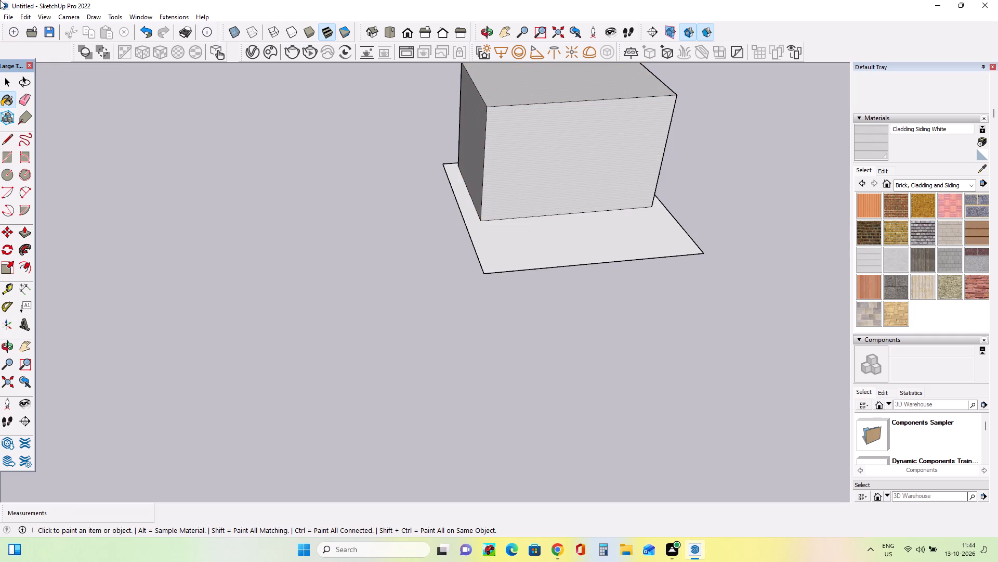
Draw a door rectangle about 32' 7" by 21' 7" on the block's front face, reaching down to its bottom edge.
left_click(2, 158)
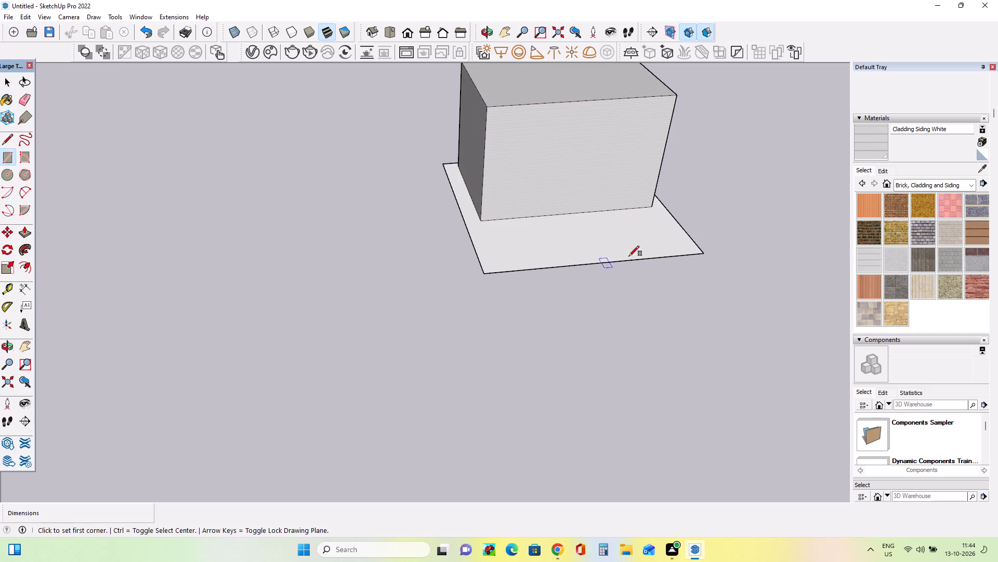
left_click_drag(554, 144, 611, 205)
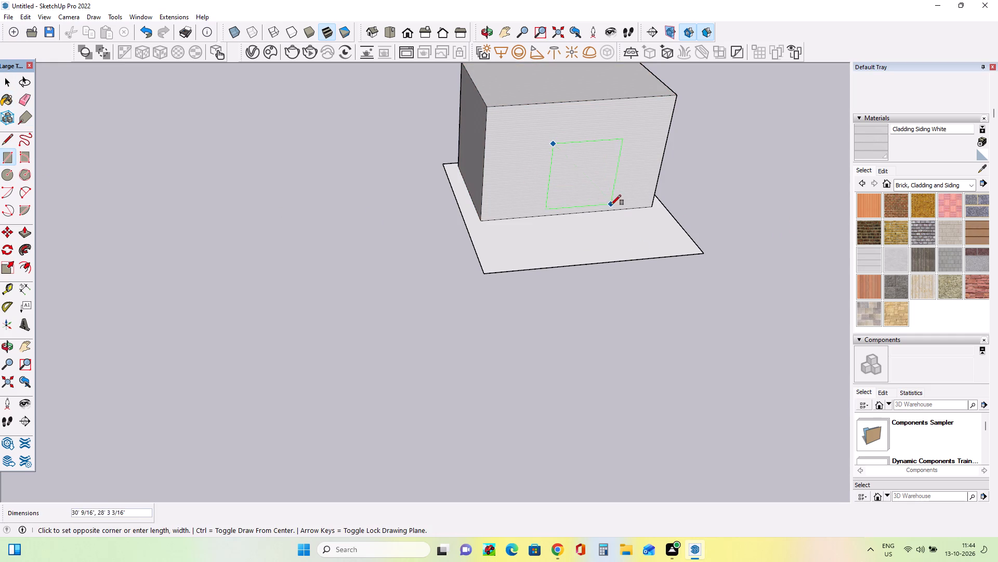
left_click_drag(611, 205, 602, 207)
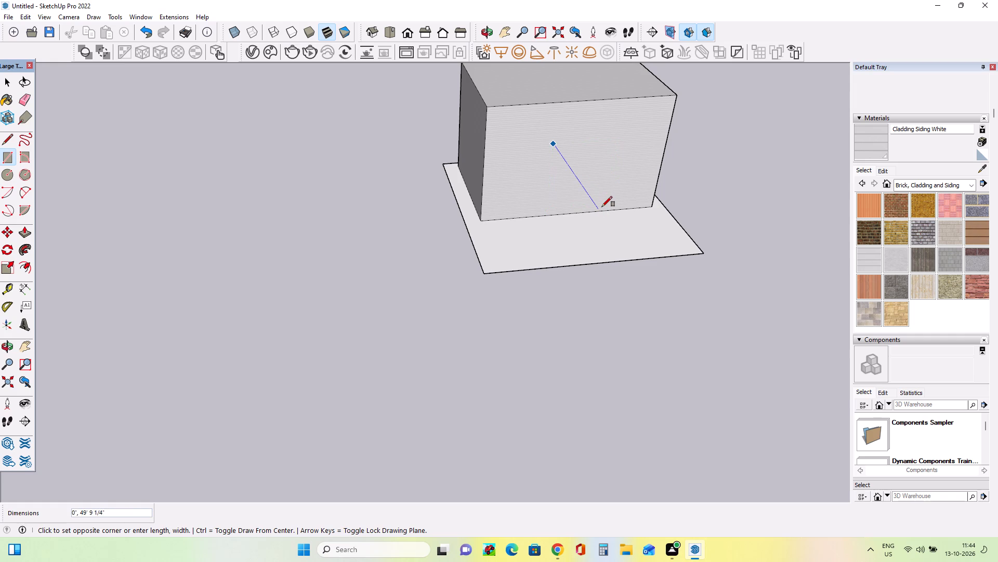
left_click_drag(602, 207, 595, 211)
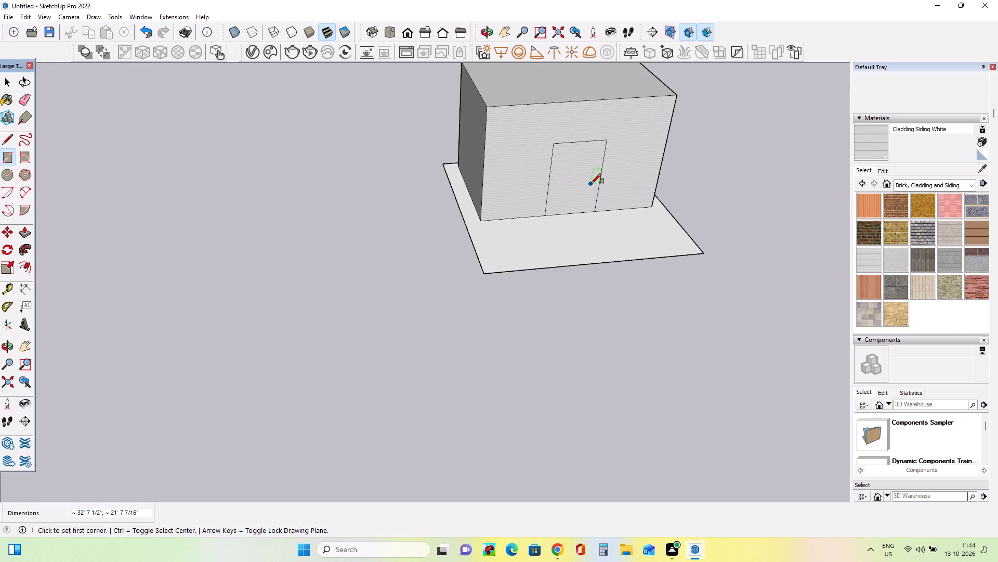
Paint the door rectangle with Blinds Roman Hobbled Blue from the Window Coverings collection.
left_click(969, 188)
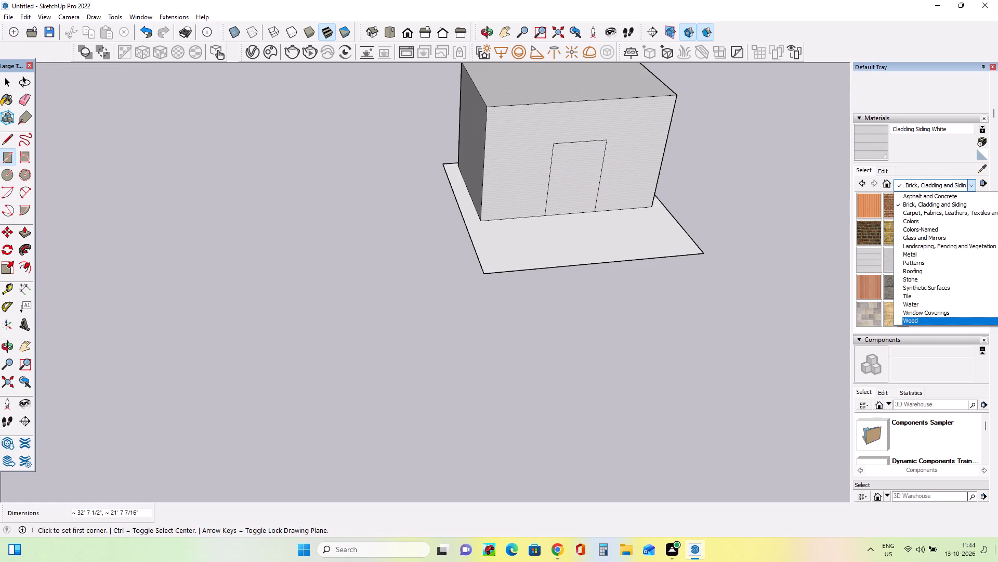
key("Delete")
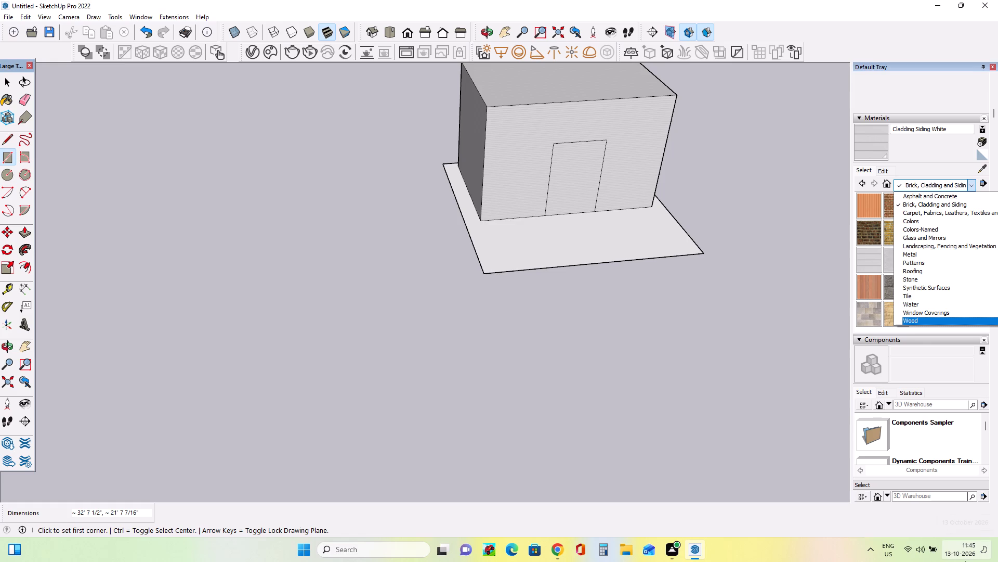
scroll(965, 561, "down", 7)
scroll(997, 517, "up", 1)
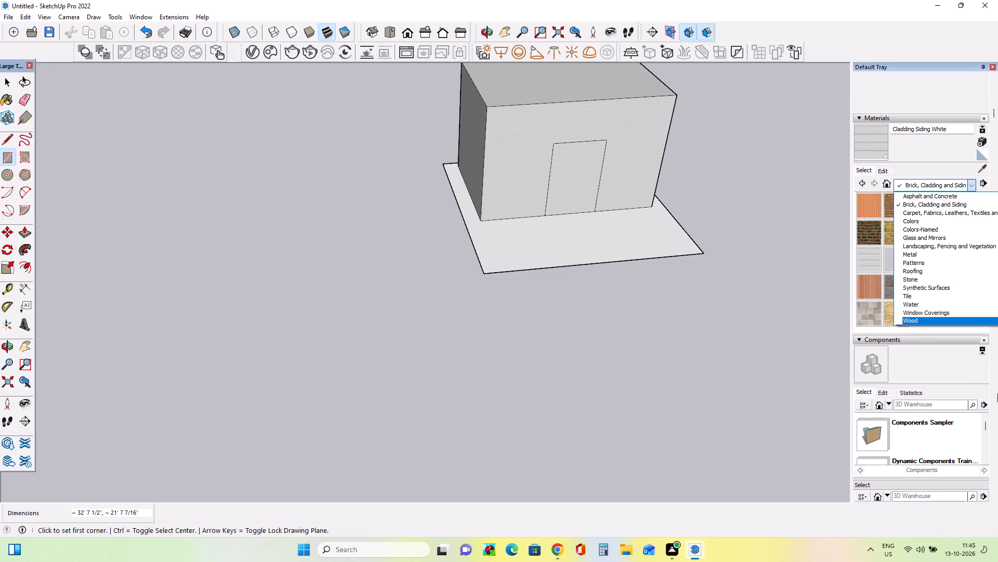
scroll(973, 285, "down", 4)
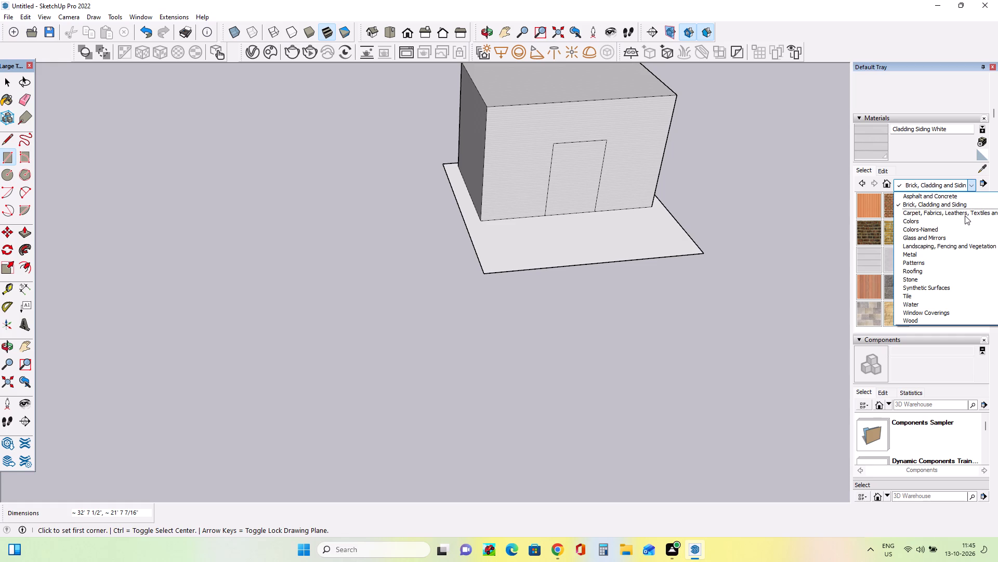
left_click(942, 313)
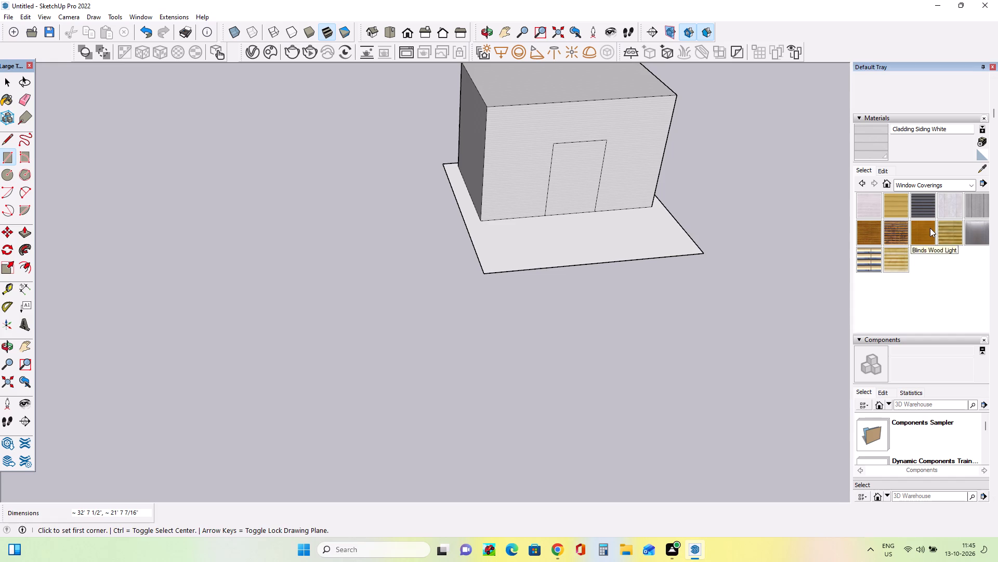
left_click(925, 213)
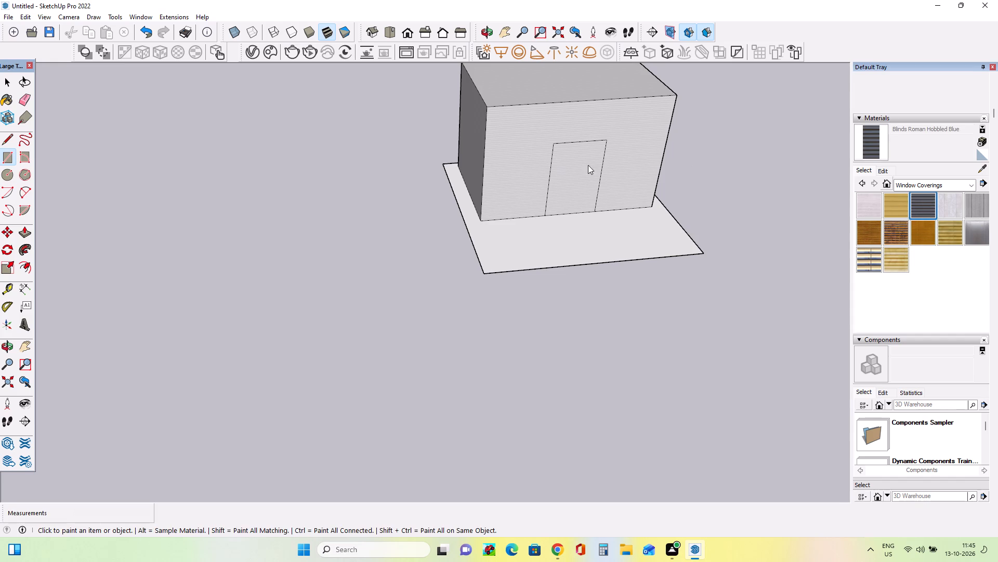
left_click(589, 165)
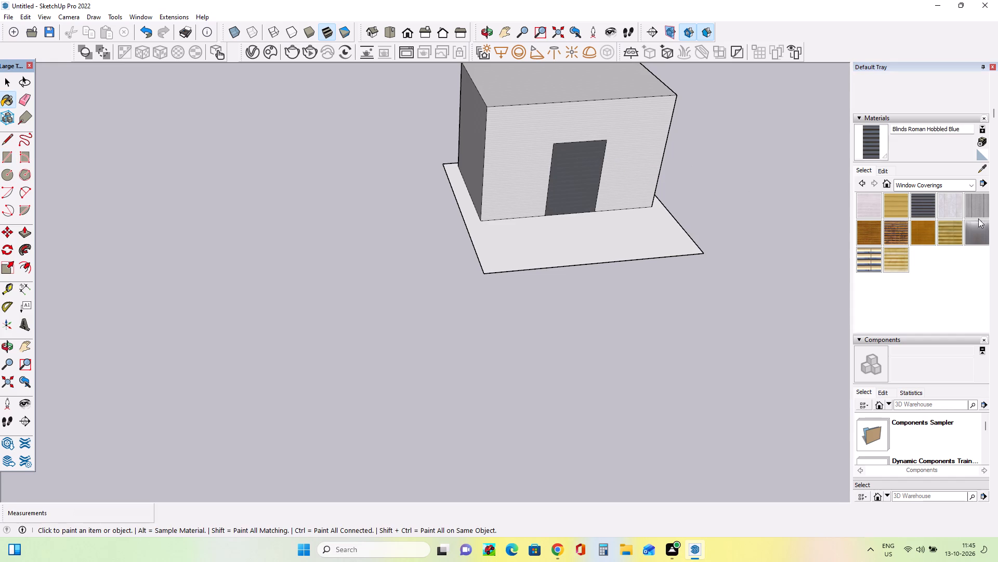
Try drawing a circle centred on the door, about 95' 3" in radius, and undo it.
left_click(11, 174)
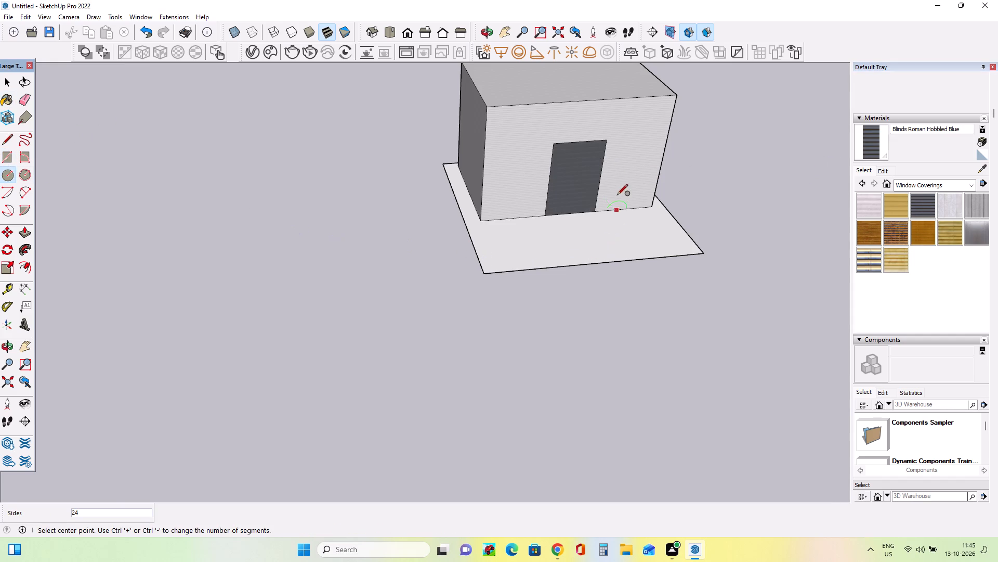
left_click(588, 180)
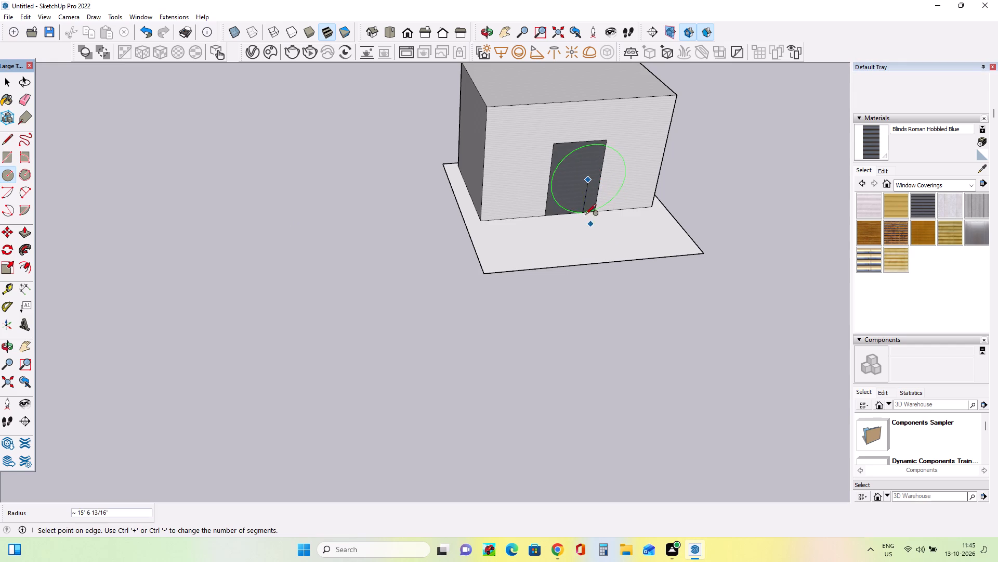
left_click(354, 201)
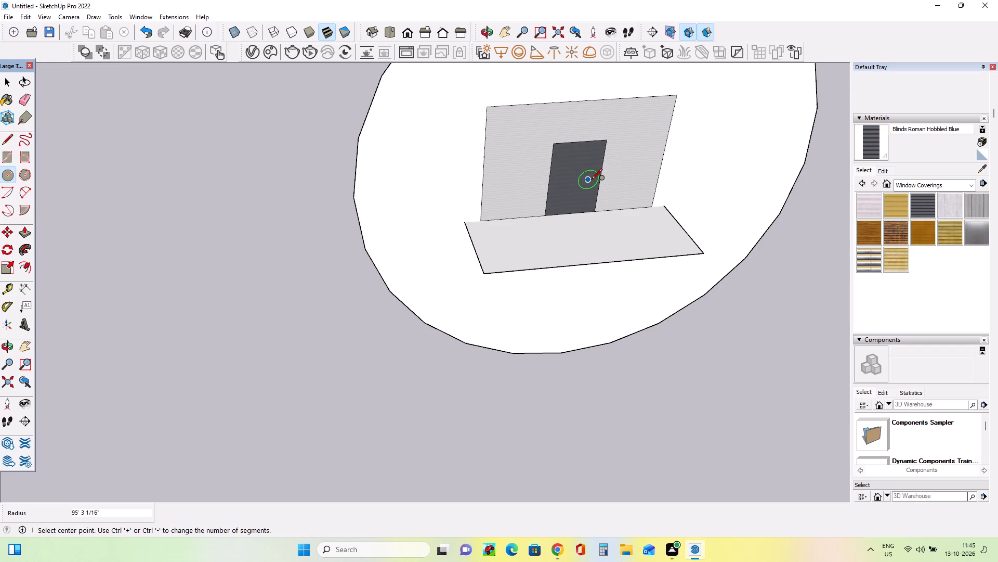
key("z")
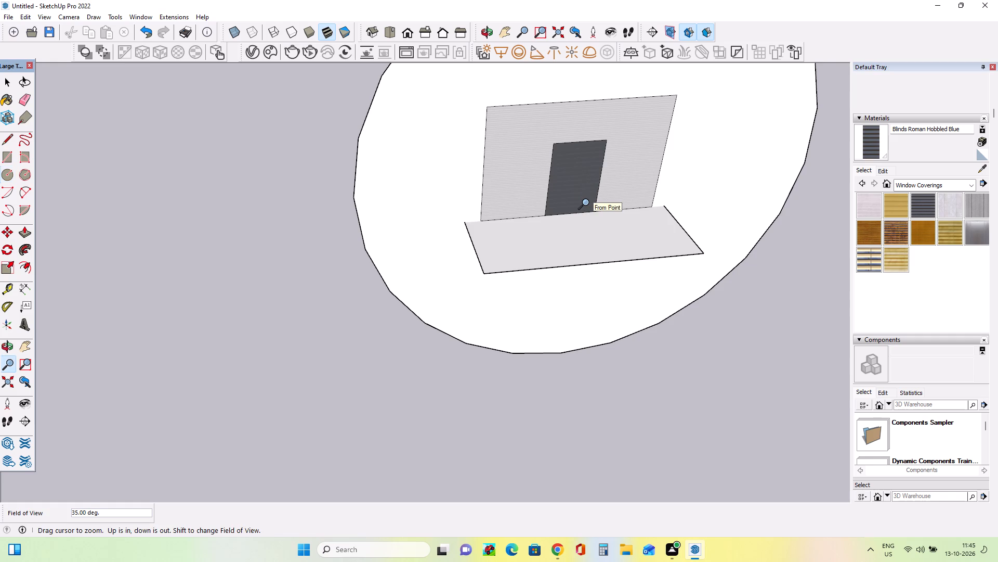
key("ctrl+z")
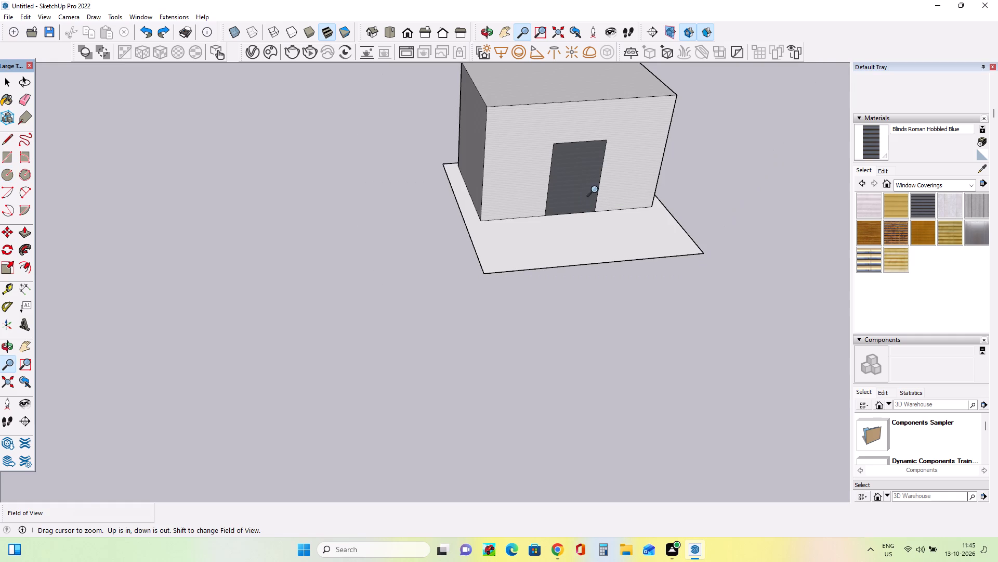
Switch the material library to the Glass and Mirrors collection.
left_click_drag(596, 180, 568, 138)
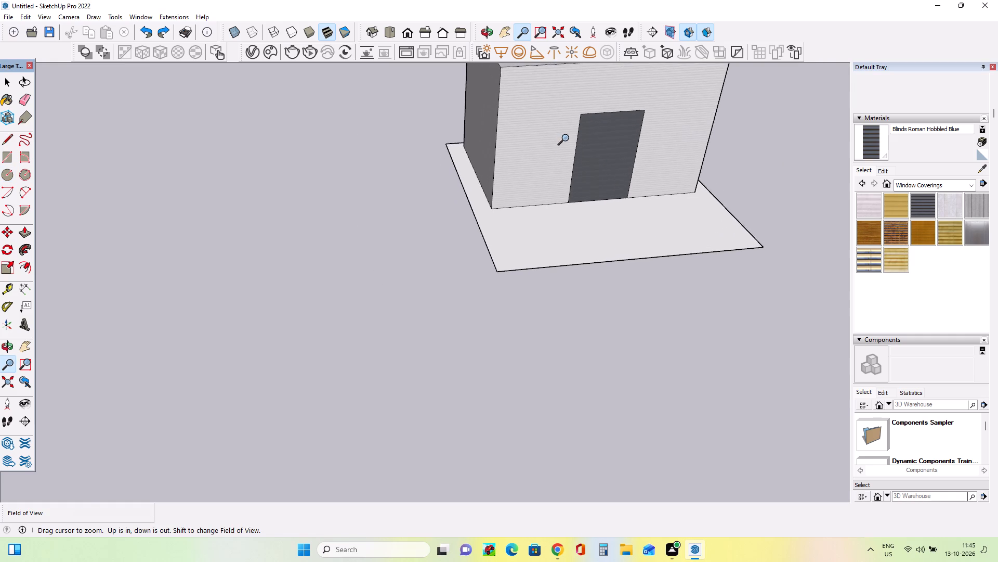
left_click_drag(568, 138, 573, 223)
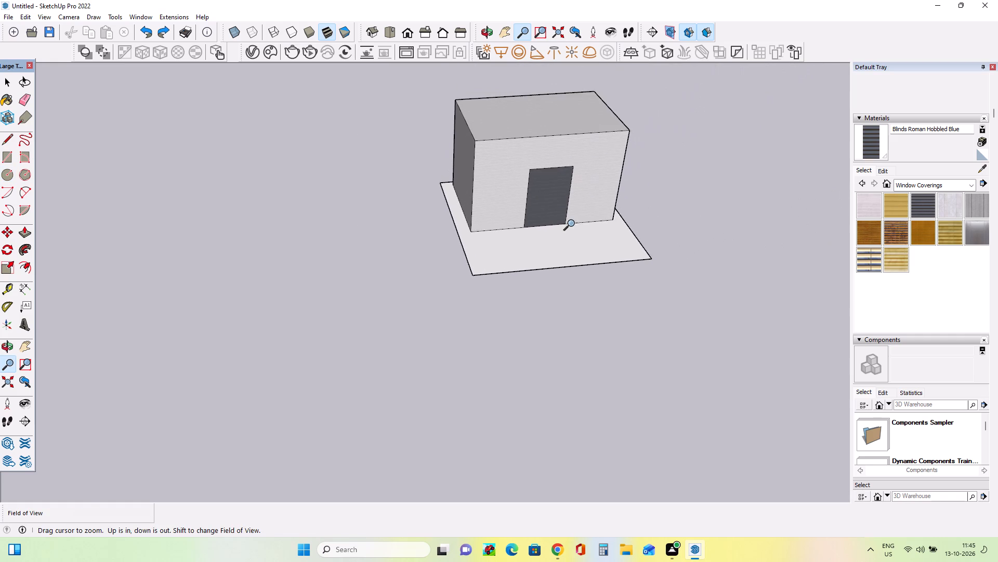
left_click_drag(573, 223, 556, 193)
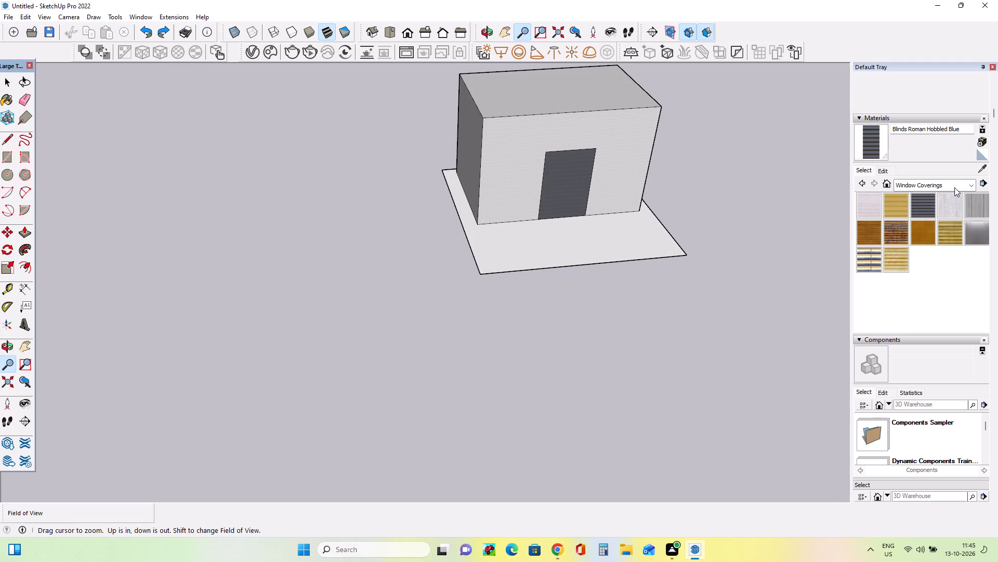
left_click(954, 185)
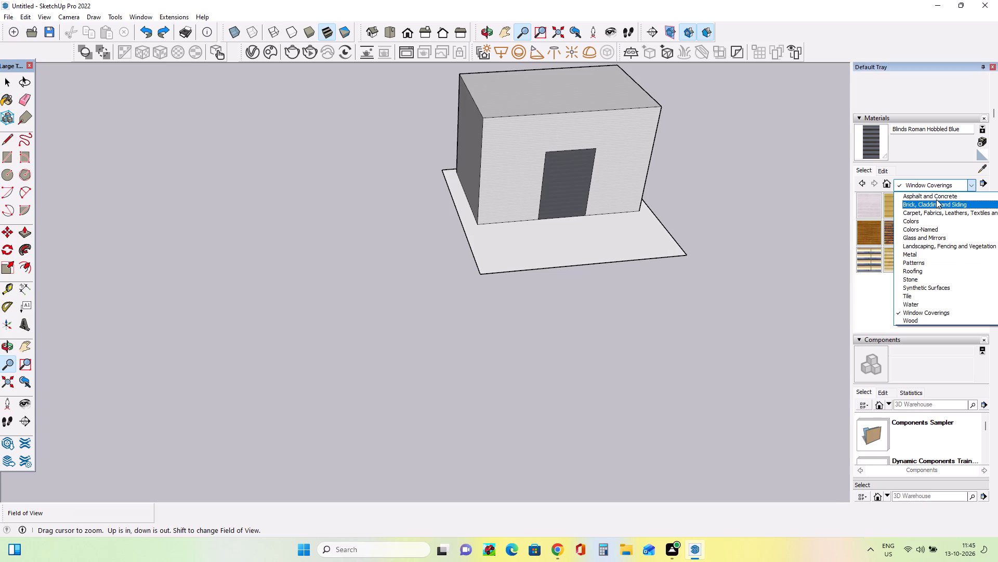
left_click(973, 184)
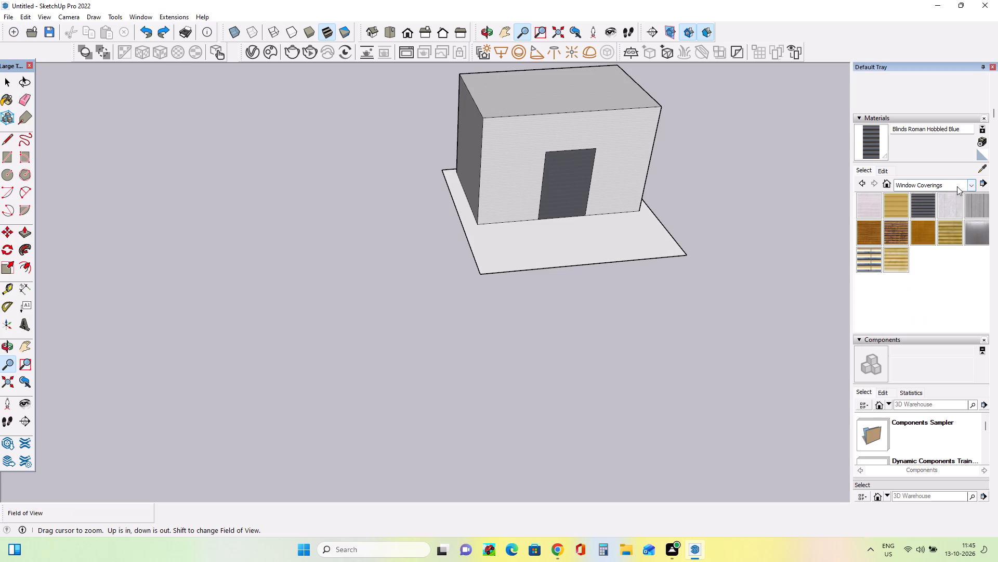
left_click(957, 186)
left_click(898, 184)
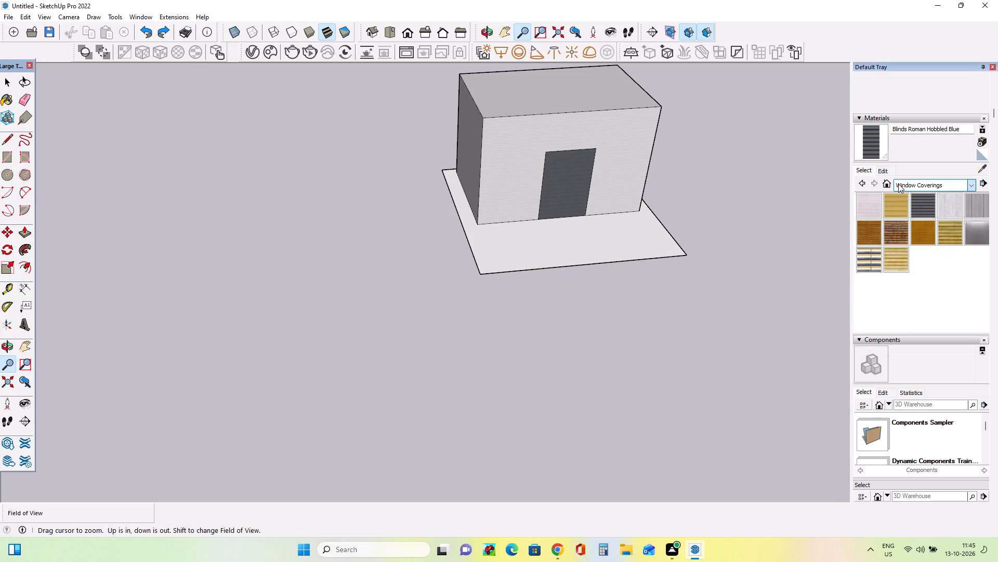
left_click(898, 185)
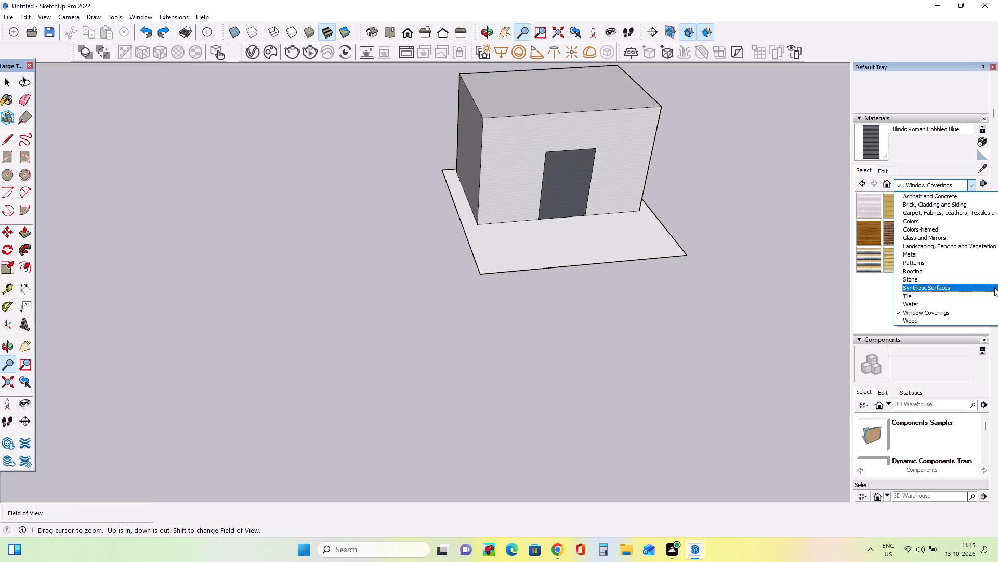
key("g")
key("g")
key("g")
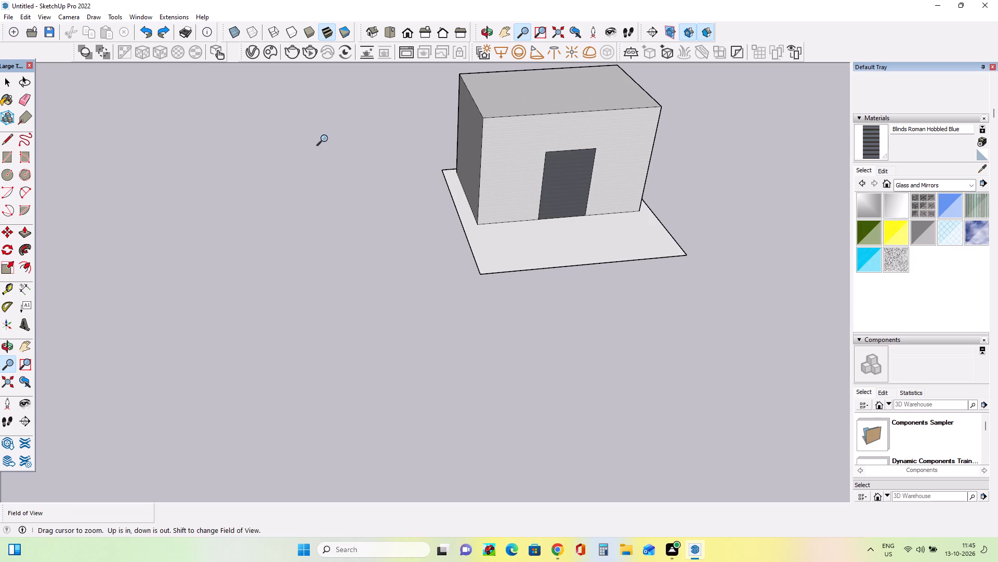
Draw a window rectangle about 18' 4" by 12' 11" on the block's dark side face.
scroll(463, 148, "down", 14)
scroll(468, 146, "up", 7)
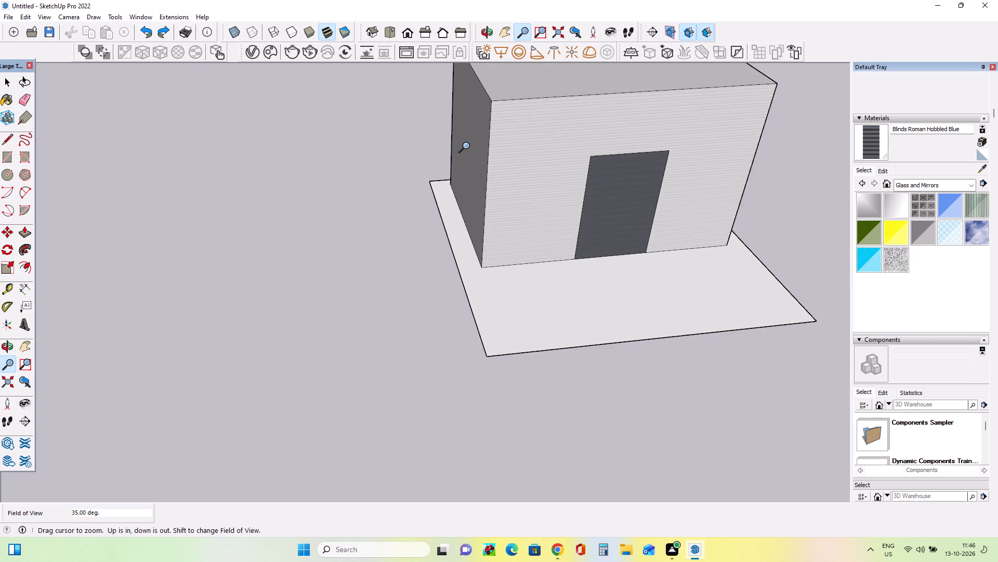
scroll(468, 146, "up", 3)
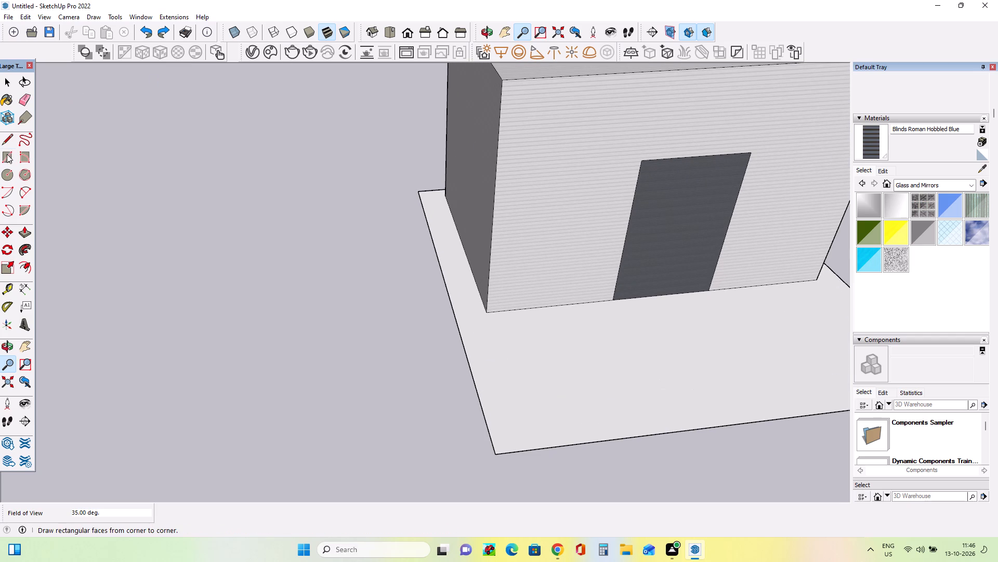
left_click(7, 154)
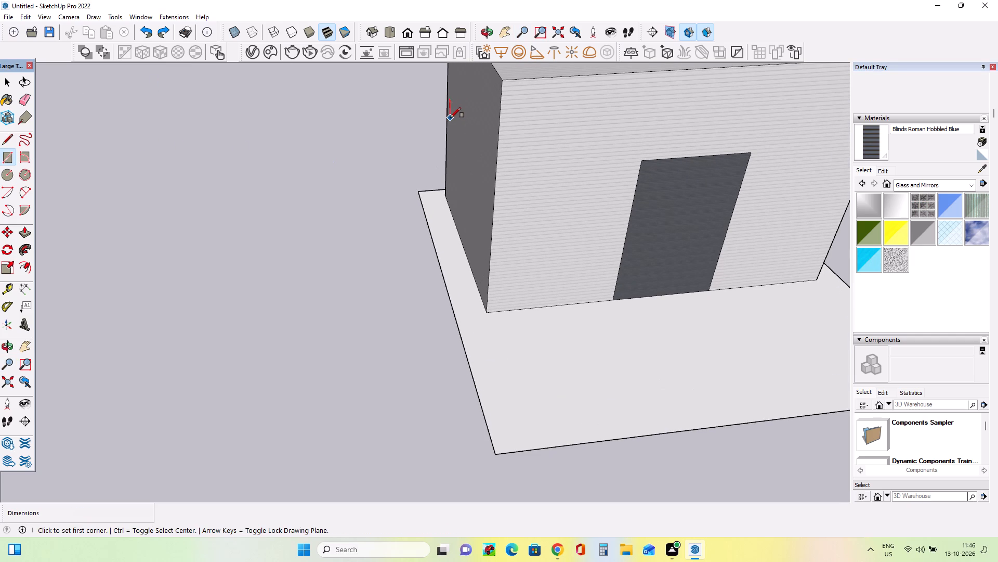
left_click_drag(461, 114, 482, 200)
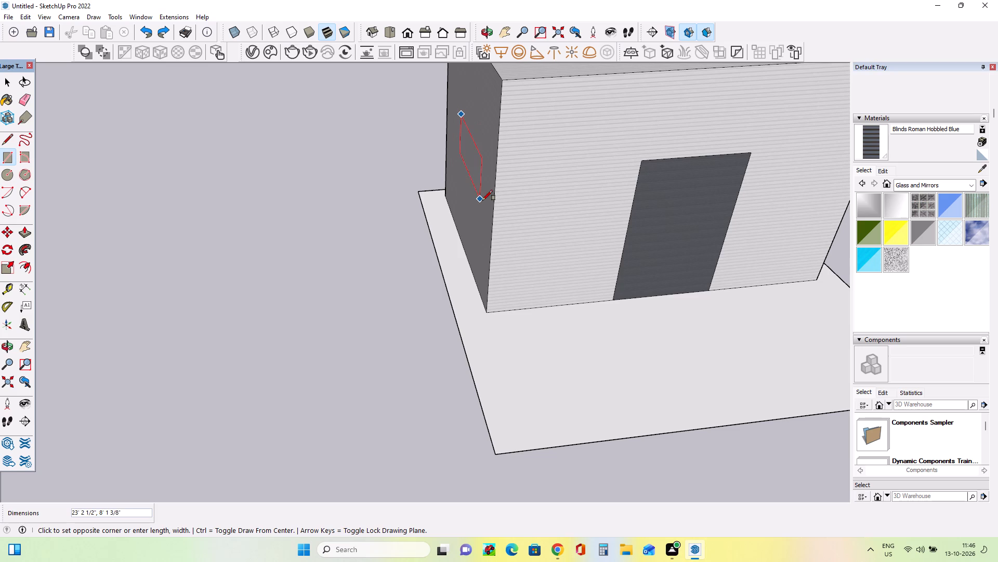
left_click_drag(482, 200, 476, 209)
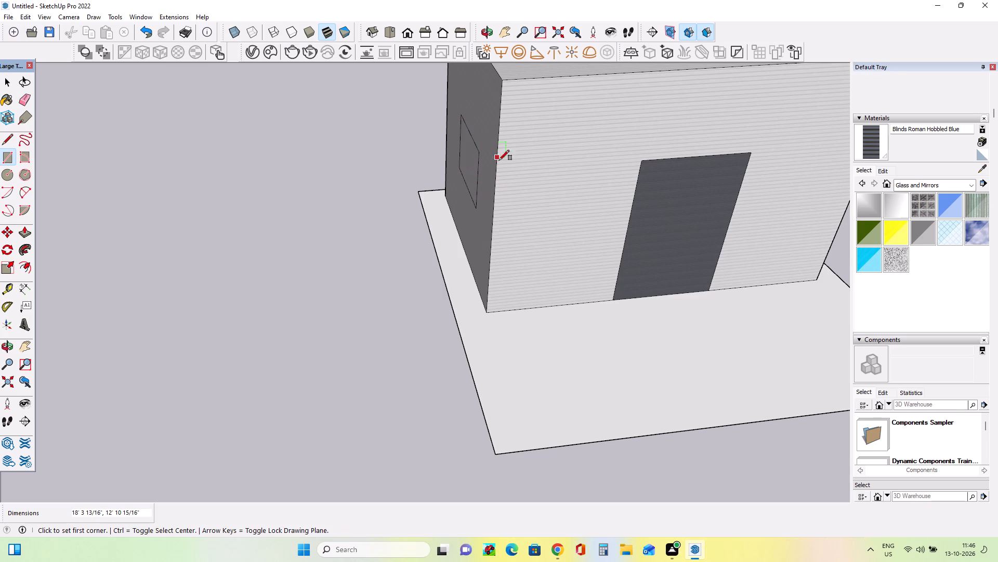
Paint the side-face window rectangle with Mirror 02.
left_click(902, 201)
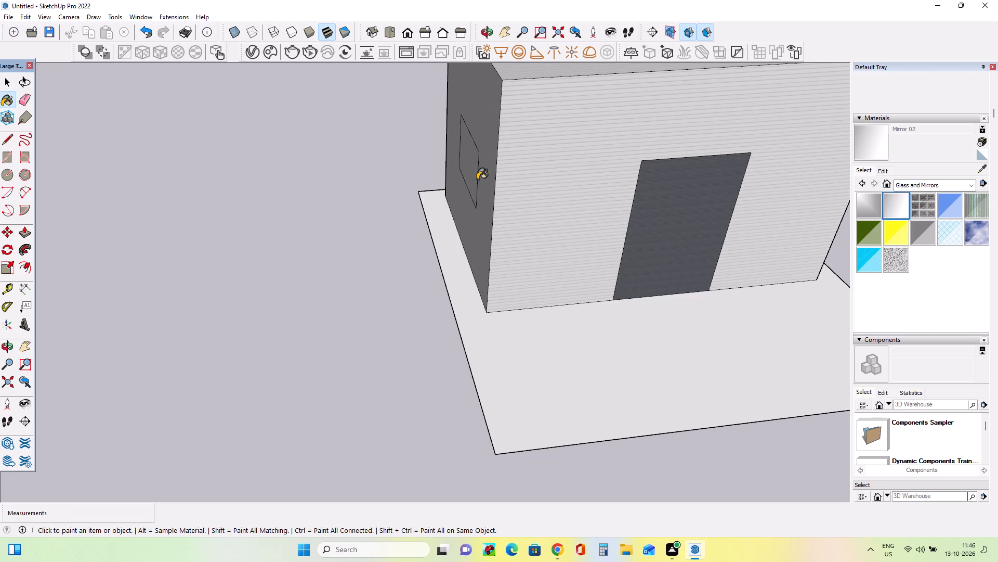
left_click(467, 170)
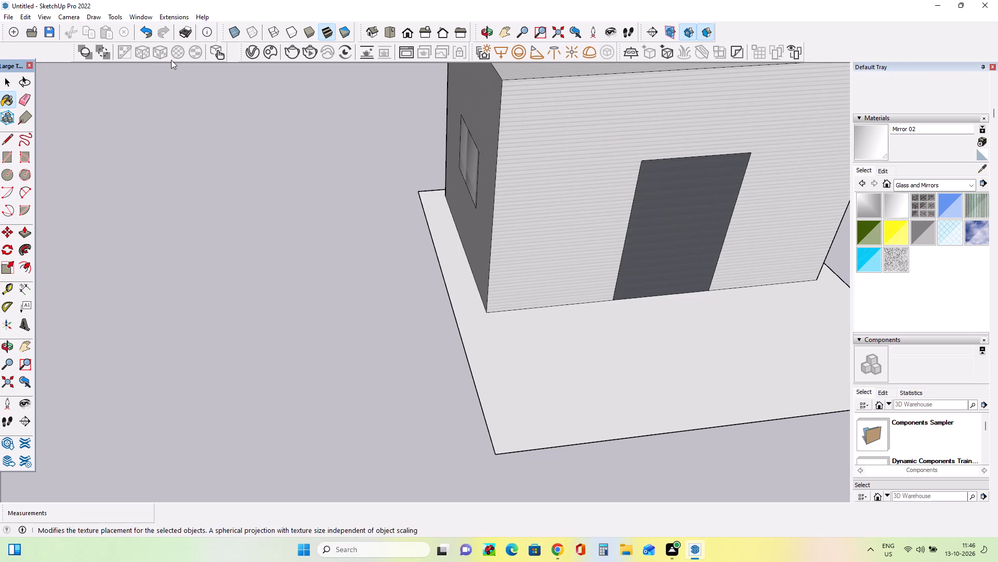
Draw a window rectangle about 19' 10" by 13' 5" on the front face, above and left of the door.
left_click(0, 157)
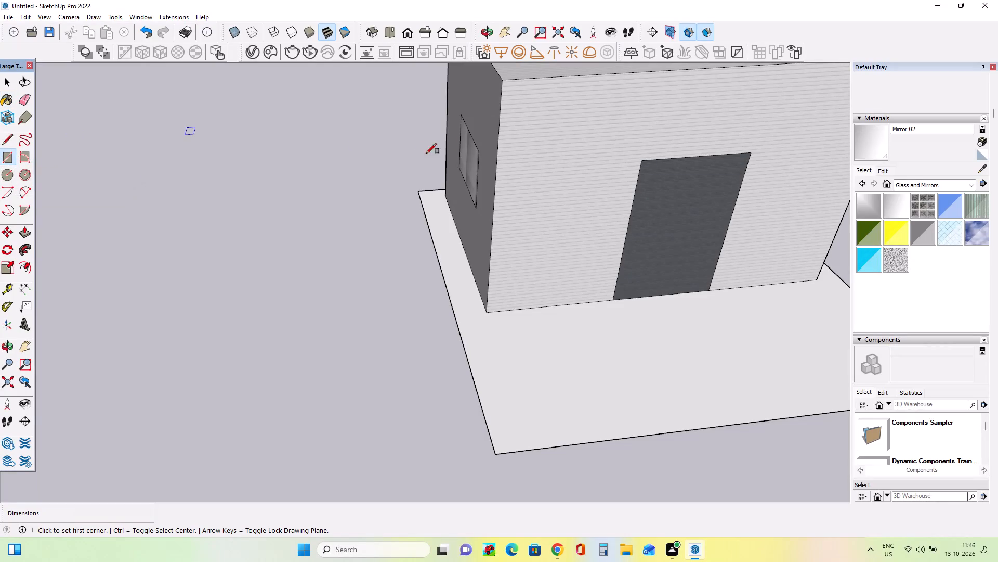
left_click_drag(522, 95, 555, 155)
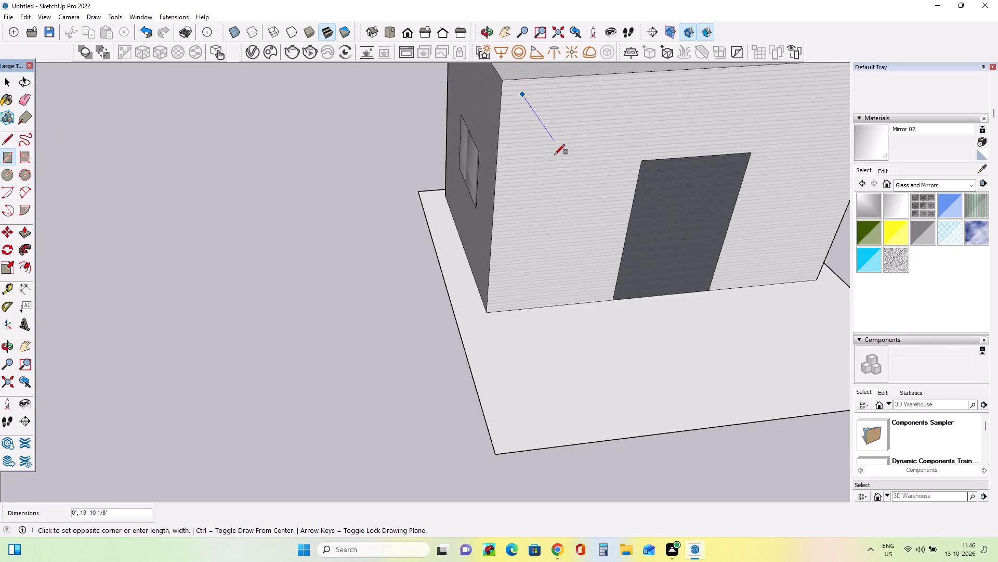
left_click_drag(555, 155, 612, 183)
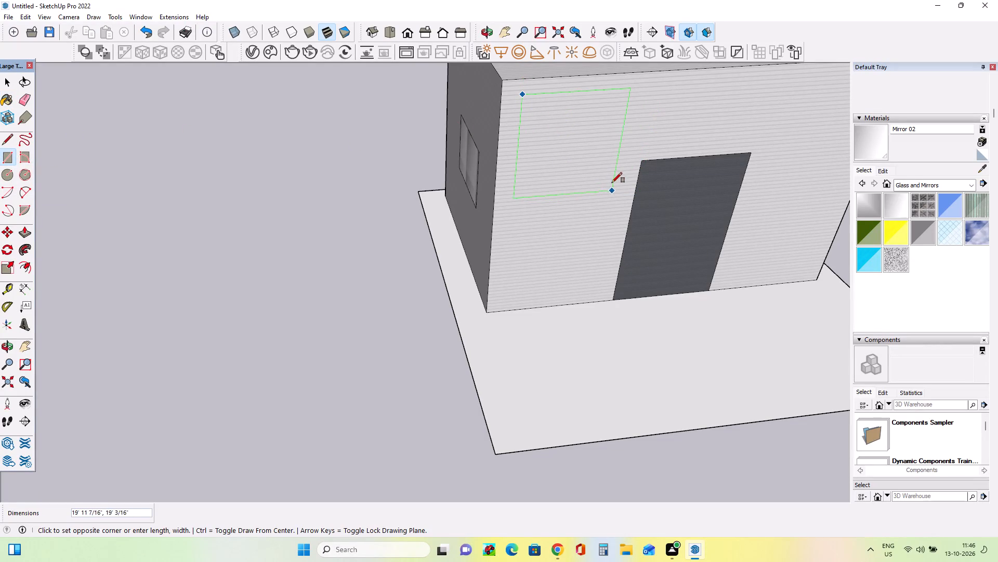
left_click_drag(612, 183, 622, 159)
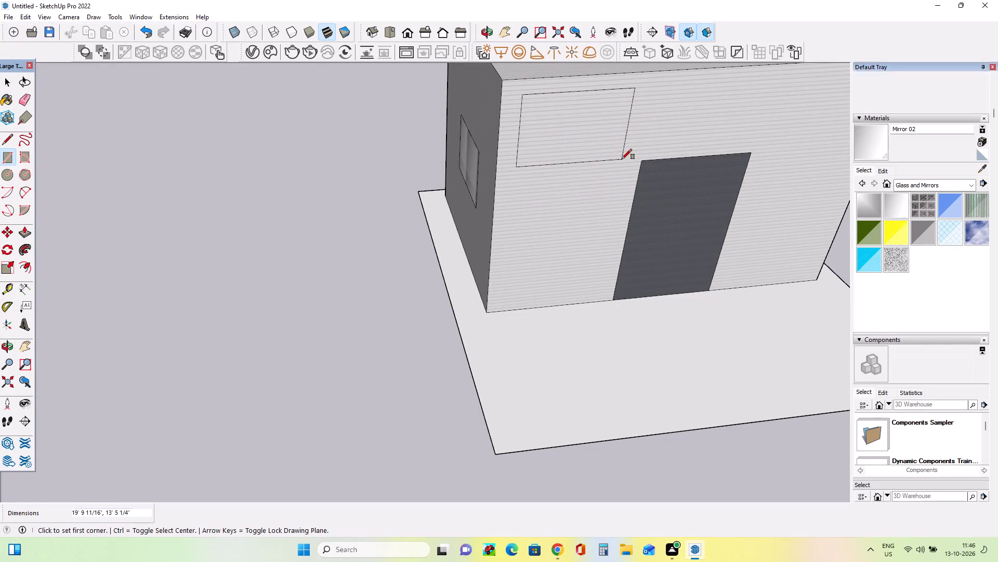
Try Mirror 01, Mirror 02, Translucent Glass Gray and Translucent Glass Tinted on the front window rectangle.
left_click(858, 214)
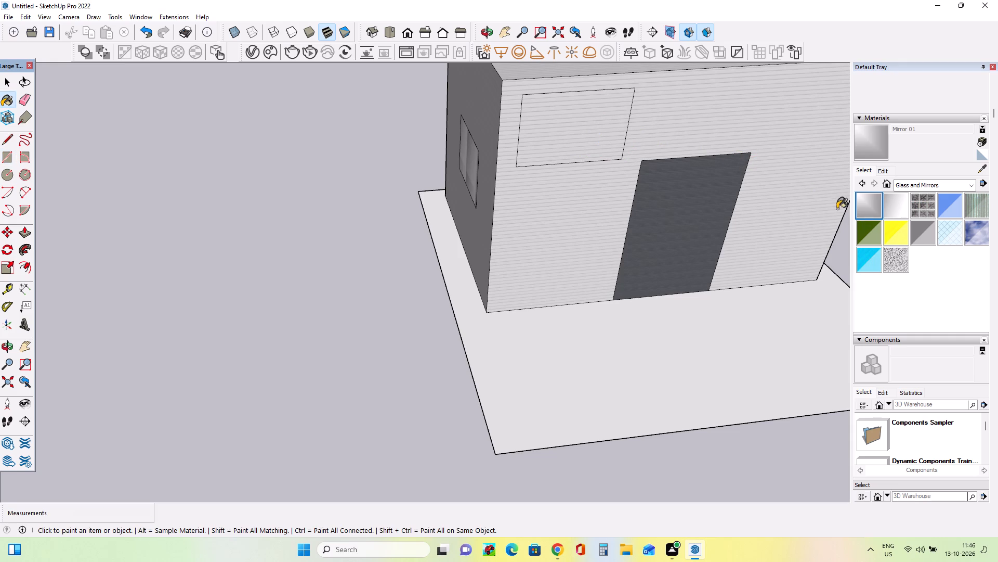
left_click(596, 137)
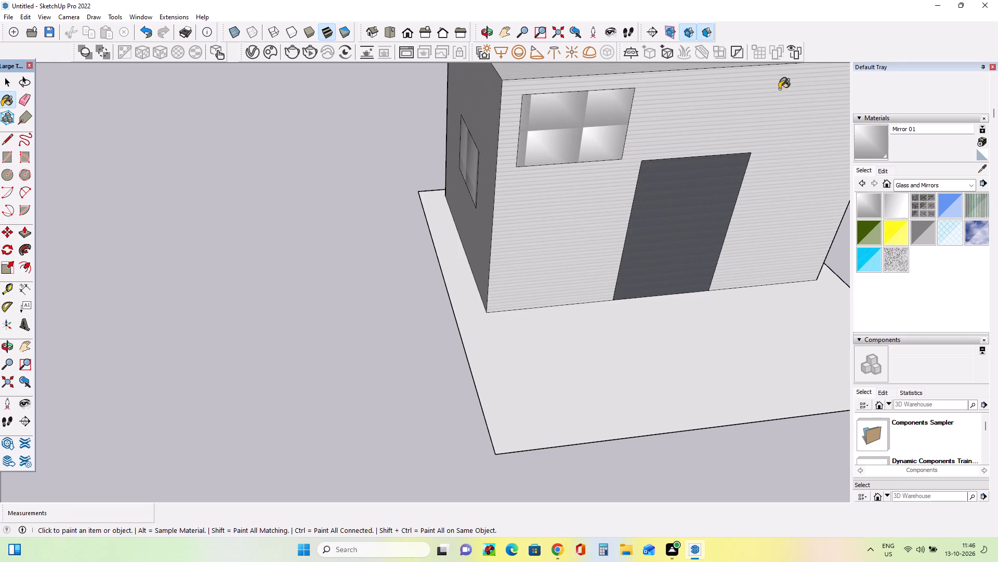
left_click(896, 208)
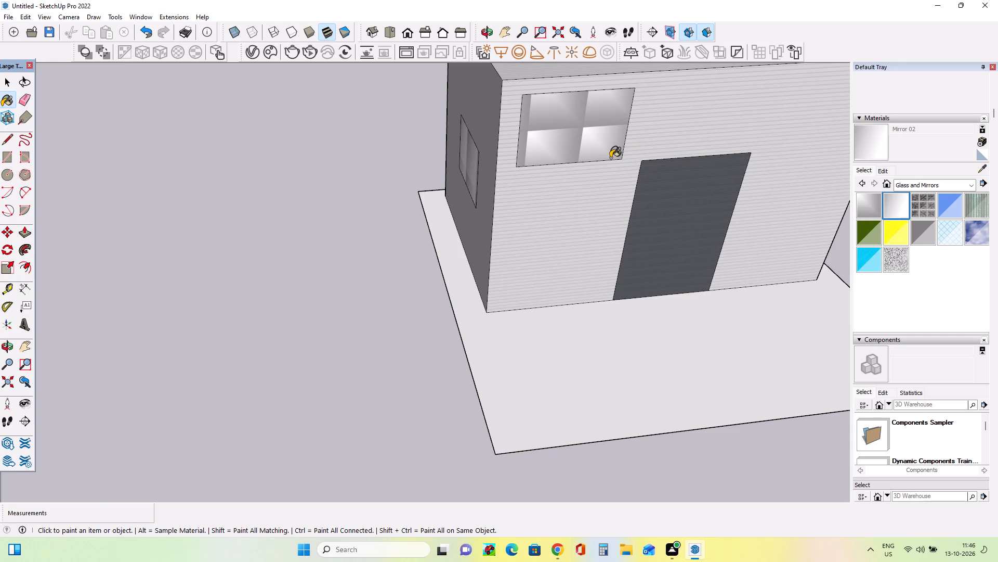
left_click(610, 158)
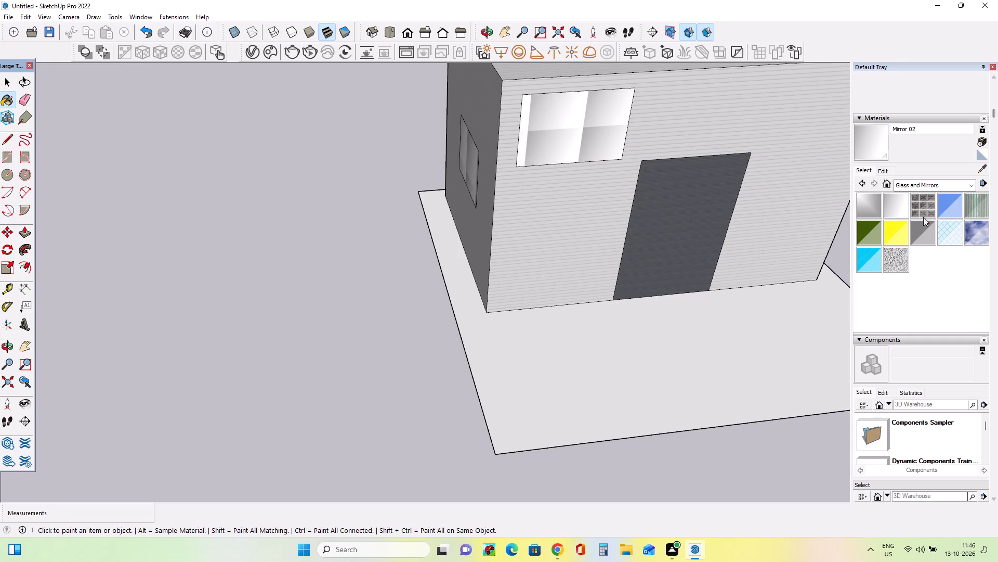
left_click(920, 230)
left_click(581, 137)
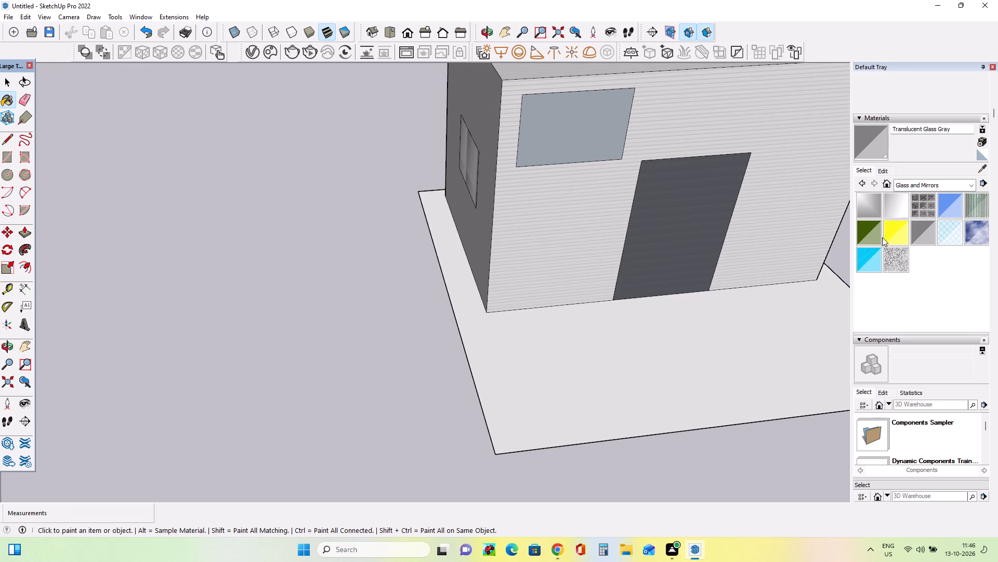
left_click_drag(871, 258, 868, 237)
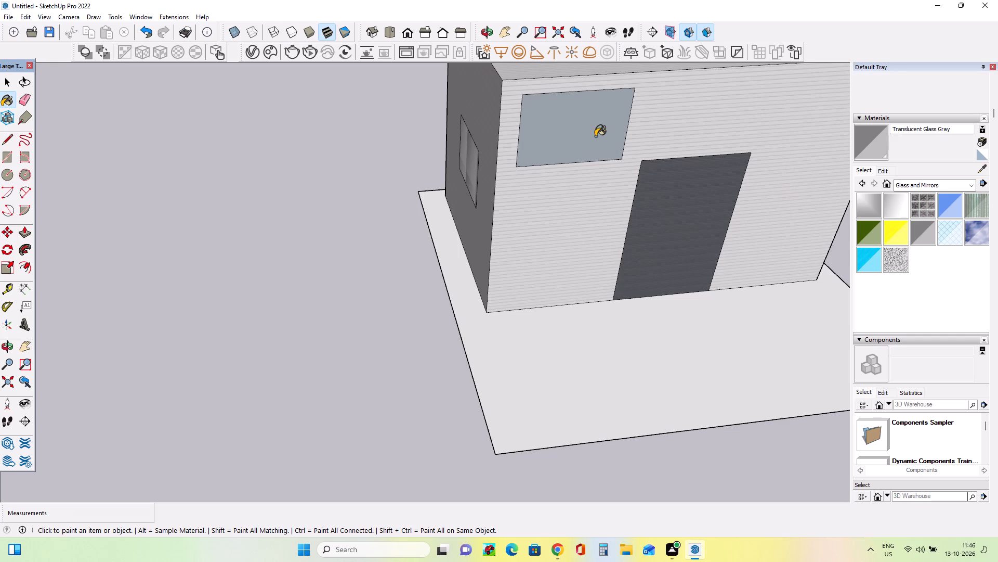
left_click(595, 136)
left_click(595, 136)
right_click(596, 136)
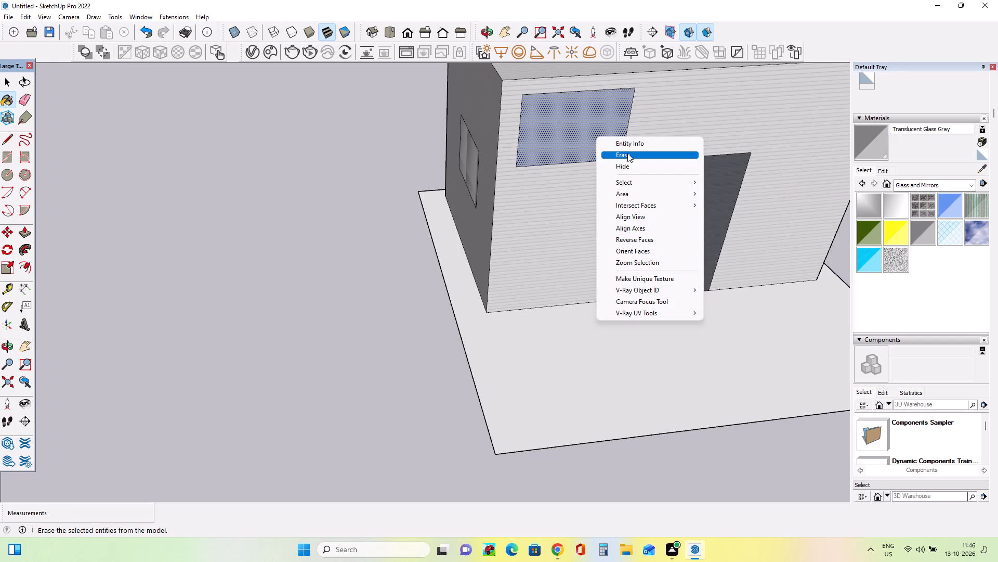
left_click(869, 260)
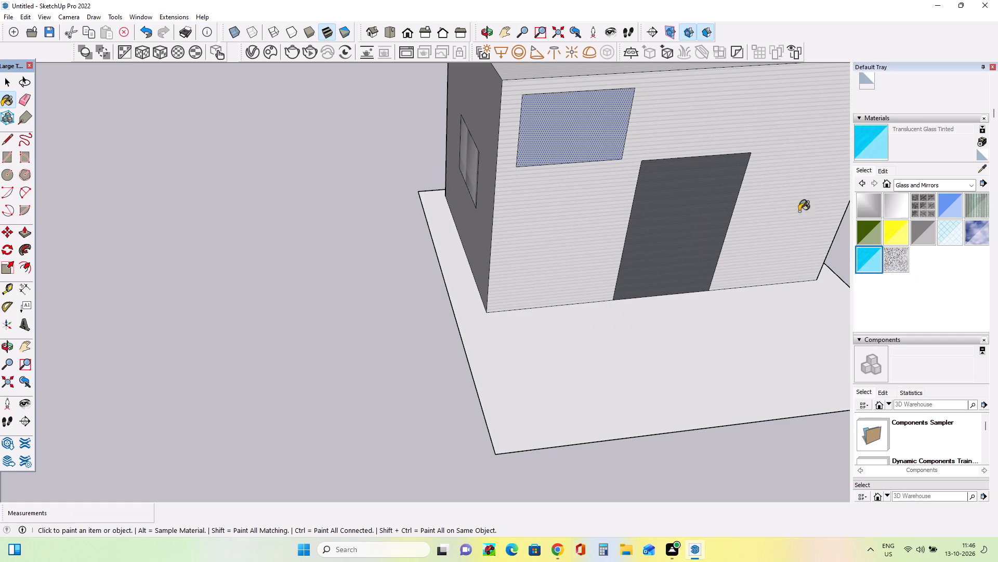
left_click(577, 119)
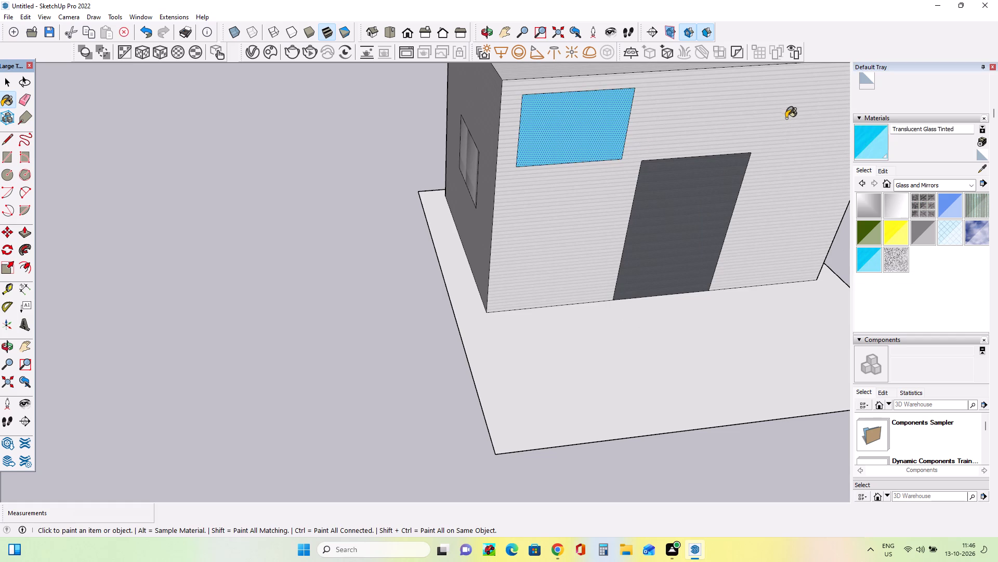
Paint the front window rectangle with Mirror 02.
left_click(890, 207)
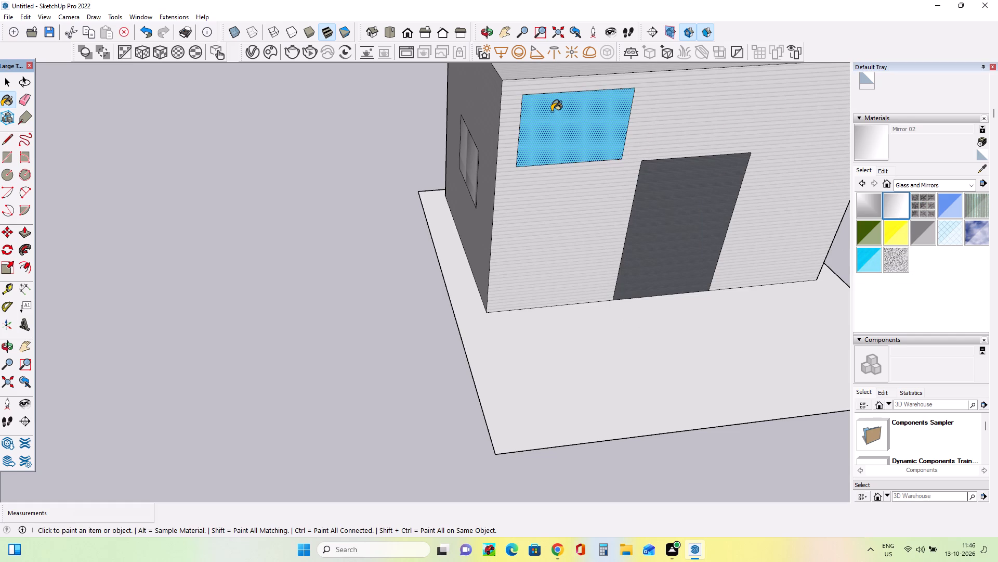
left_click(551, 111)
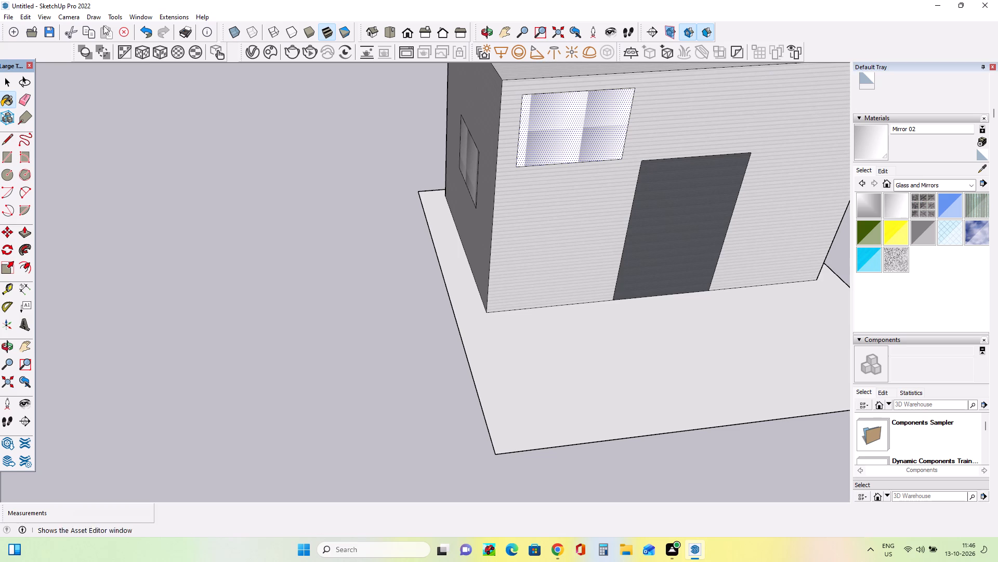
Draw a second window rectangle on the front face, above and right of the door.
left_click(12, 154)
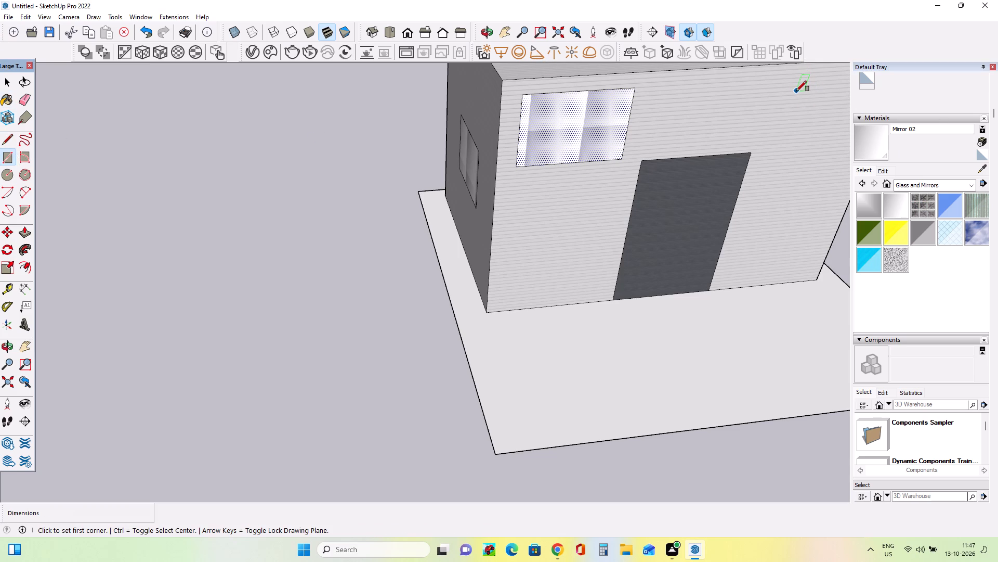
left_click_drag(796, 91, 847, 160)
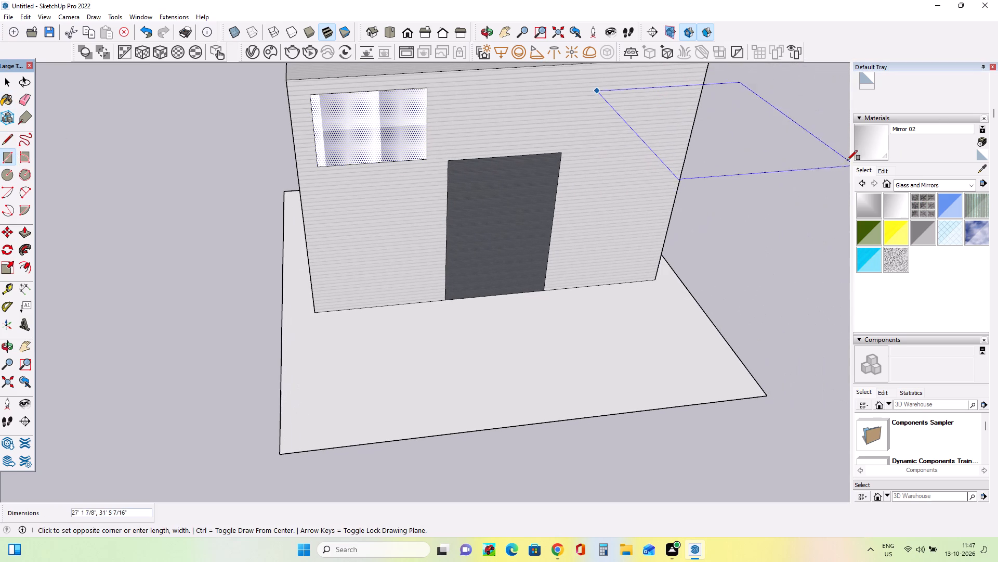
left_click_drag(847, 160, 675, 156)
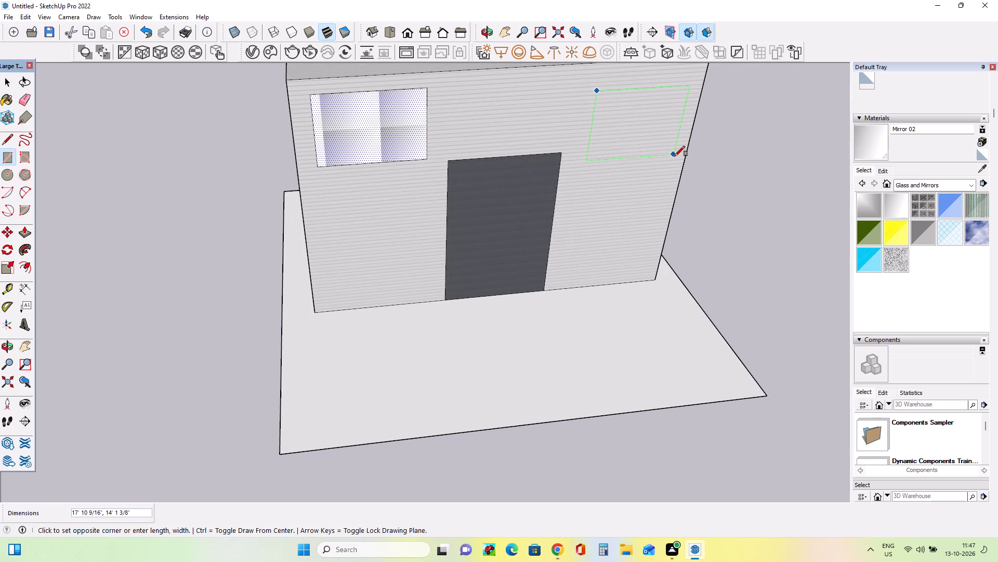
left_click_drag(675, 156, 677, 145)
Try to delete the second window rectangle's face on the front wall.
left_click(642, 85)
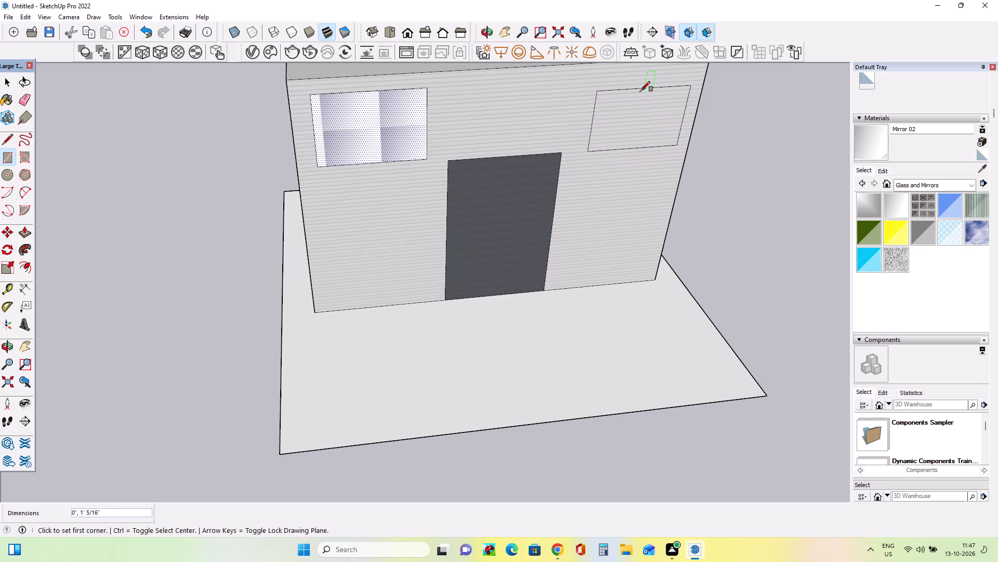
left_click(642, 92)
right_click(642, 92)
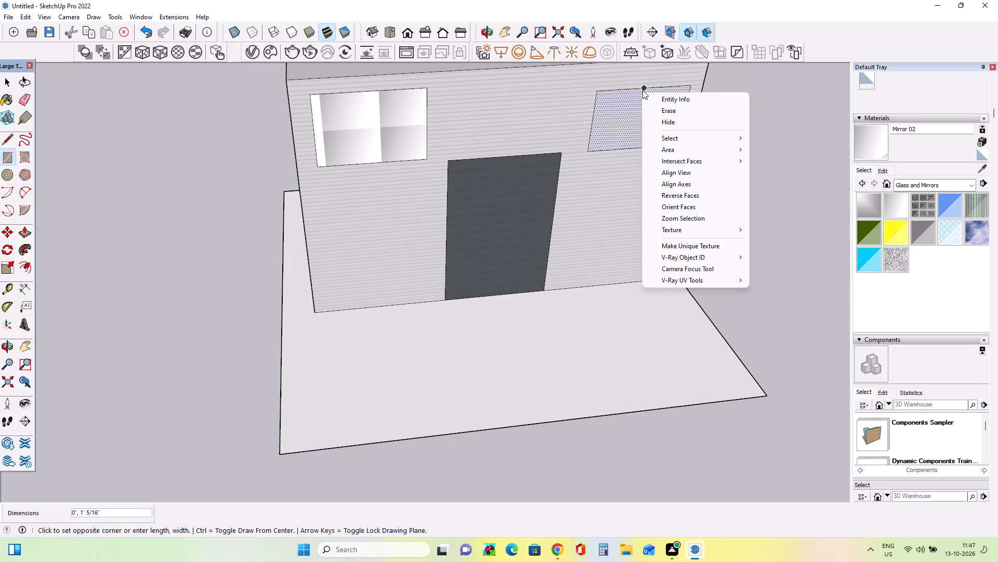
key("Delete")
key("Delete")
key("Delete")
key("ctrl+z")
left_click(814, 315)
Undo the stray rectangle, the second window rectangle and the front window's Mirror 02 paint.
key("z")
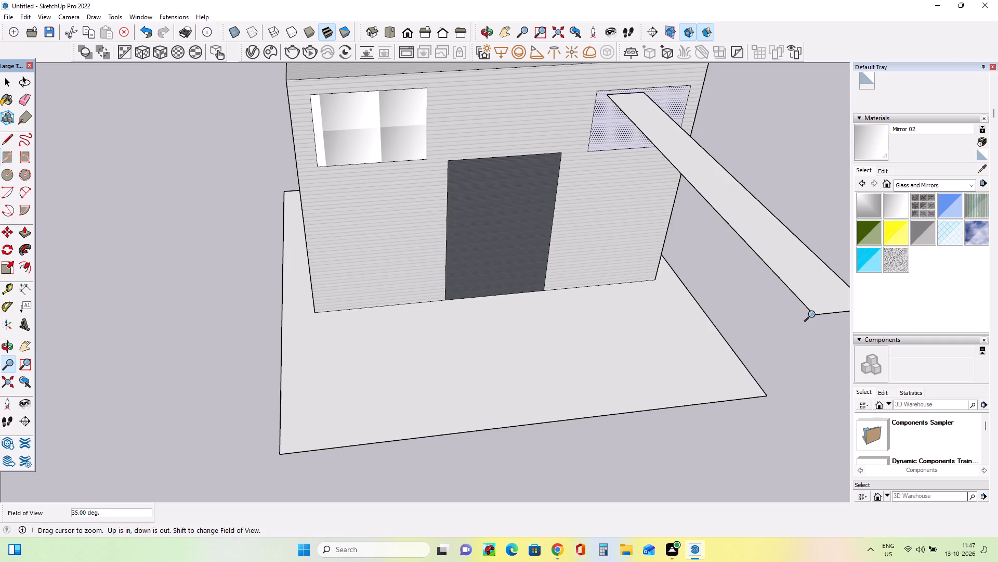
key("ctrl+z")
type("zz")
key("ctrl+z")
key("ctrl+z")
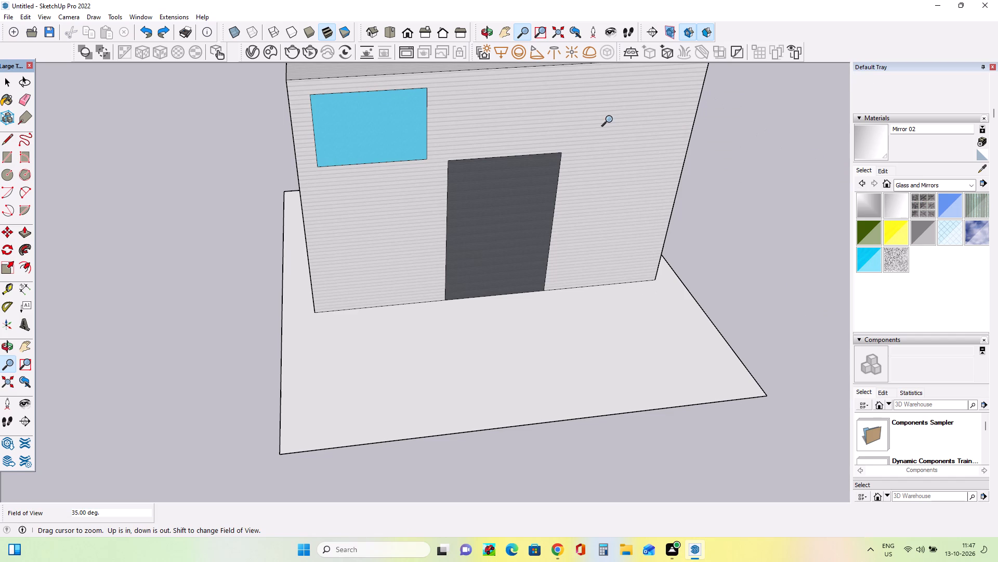
Repaint the front window rectangle left of the door with Mirror 02.
left_click(904, 207)
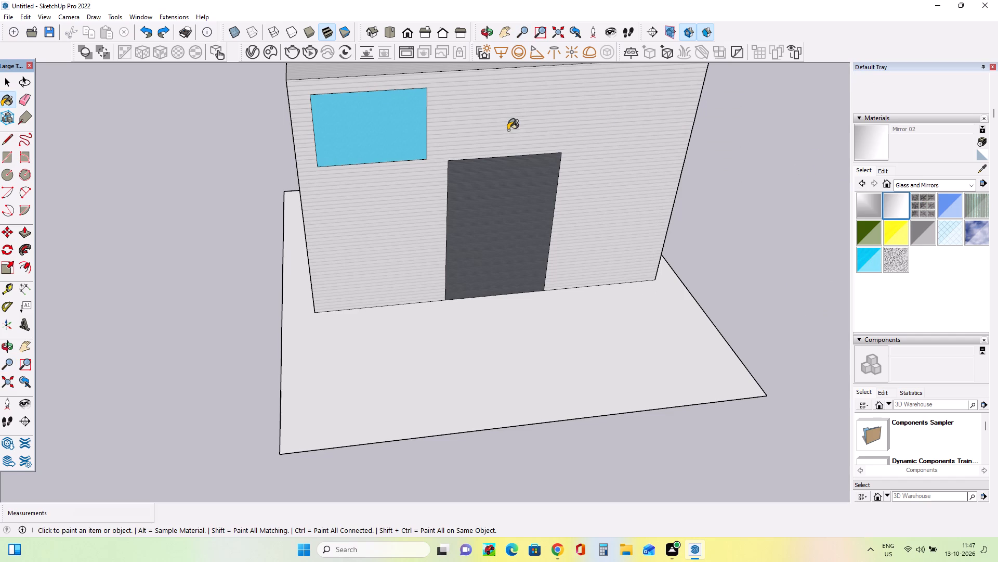
left_click(386, 119)
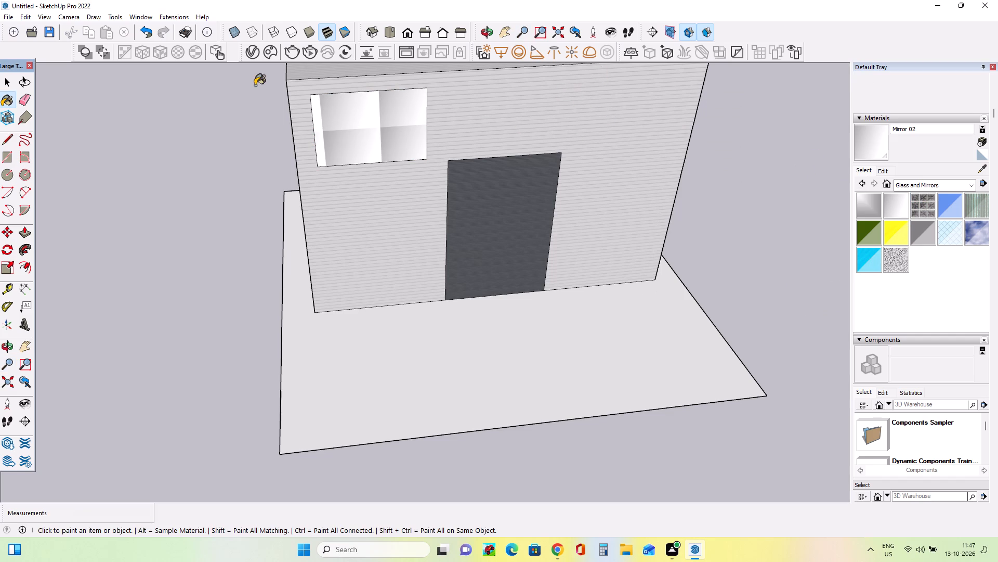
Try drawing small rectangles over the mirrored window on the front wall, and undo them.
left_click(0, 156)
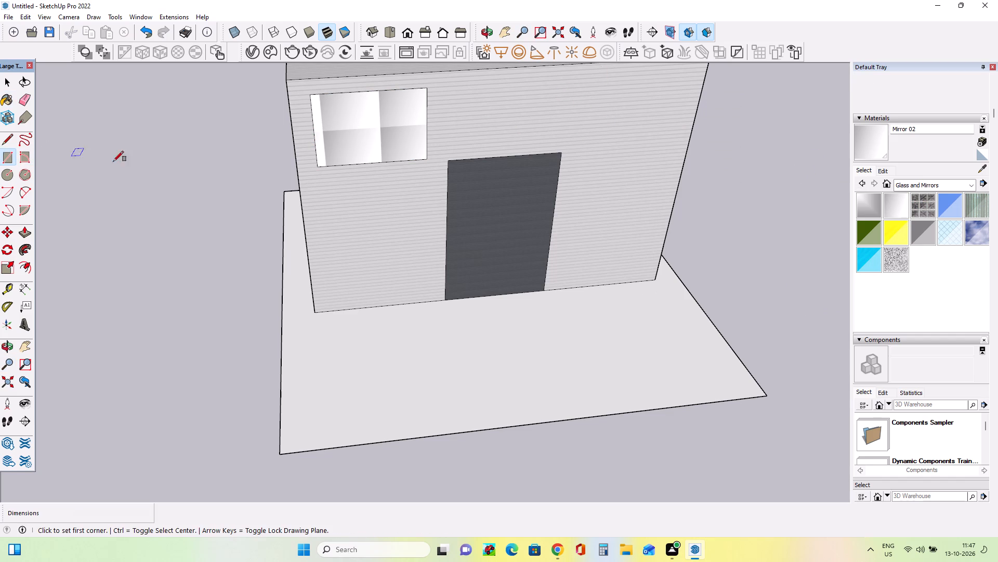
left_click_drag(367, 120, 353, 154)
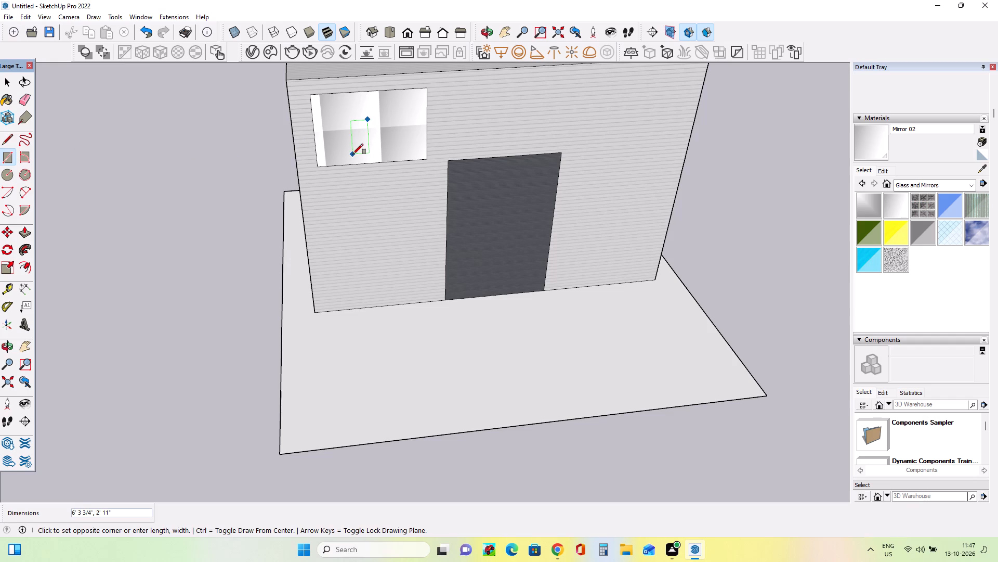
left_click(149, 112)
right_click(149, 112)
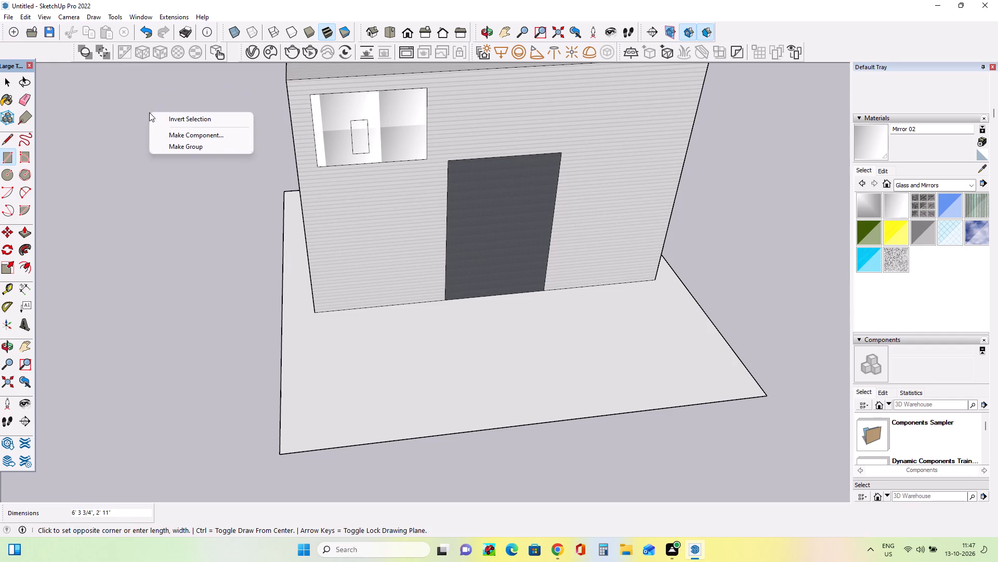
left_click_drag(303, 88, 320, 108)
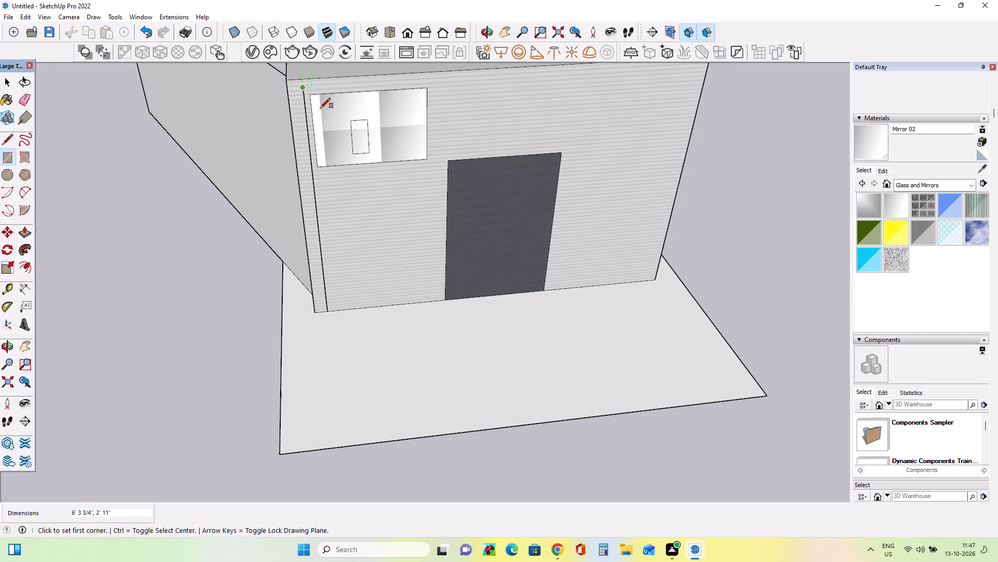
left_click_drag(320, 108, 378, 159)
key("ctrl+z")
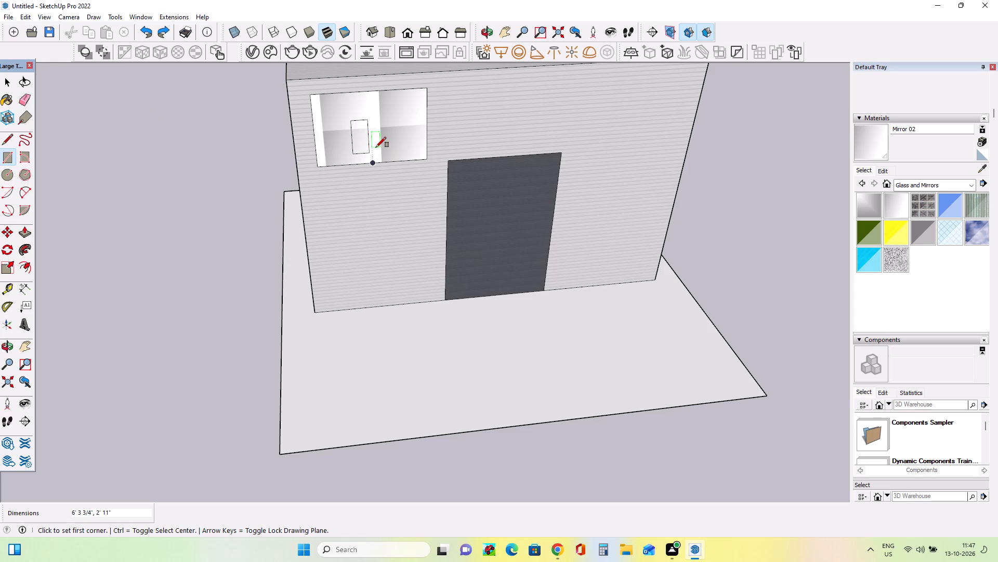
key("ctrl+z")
Draw a window rectangle about 22' 9" by 11' 2" on the front wall, above and right of the door.
left_click_drag(574, 92, 662, 140)
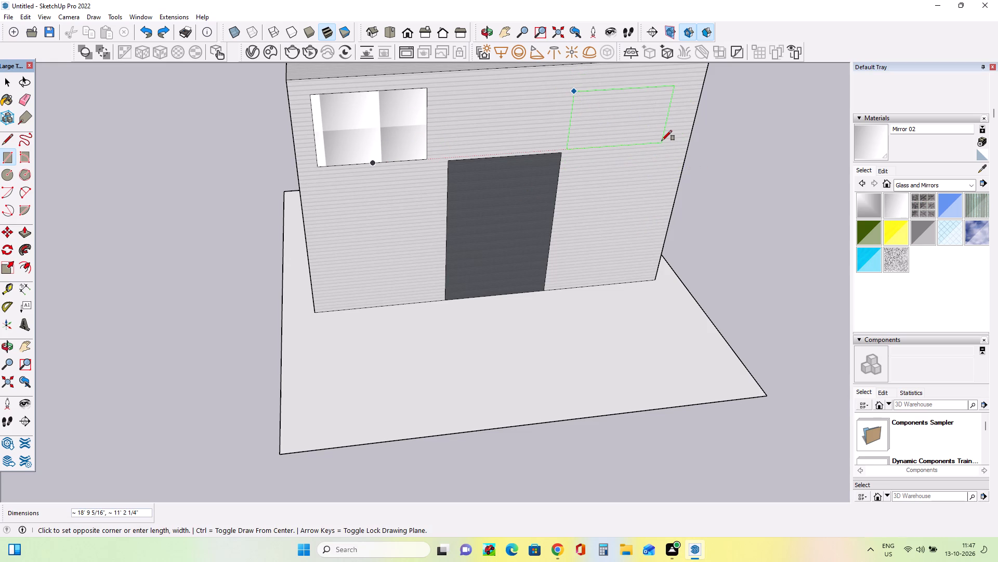
left_click_drag(662, 140, 681, 143)
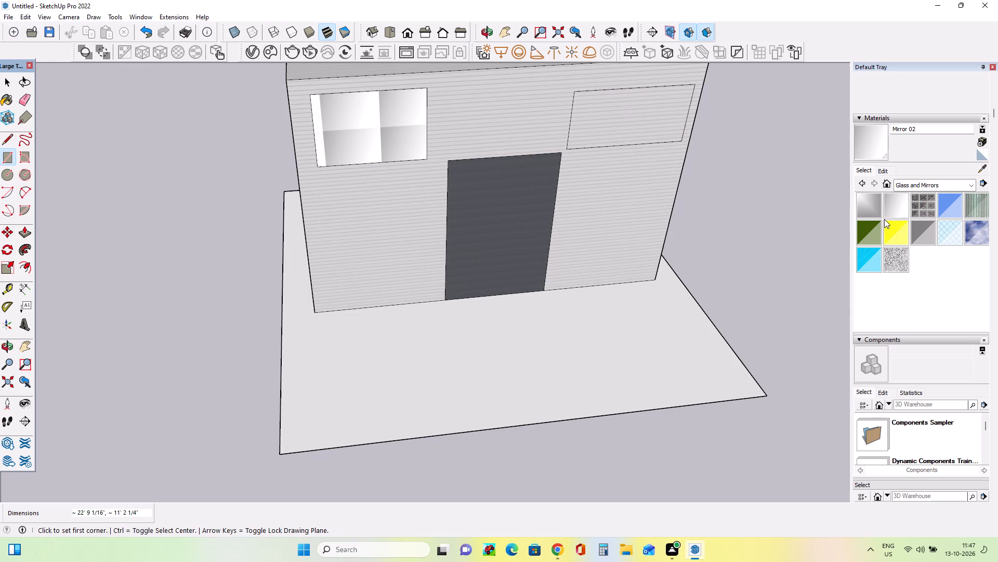
Paint the new window rectangle right of the door with Mirror 02.
left_click_drag(897, 205, 849, 178)
left_click(635, 126)
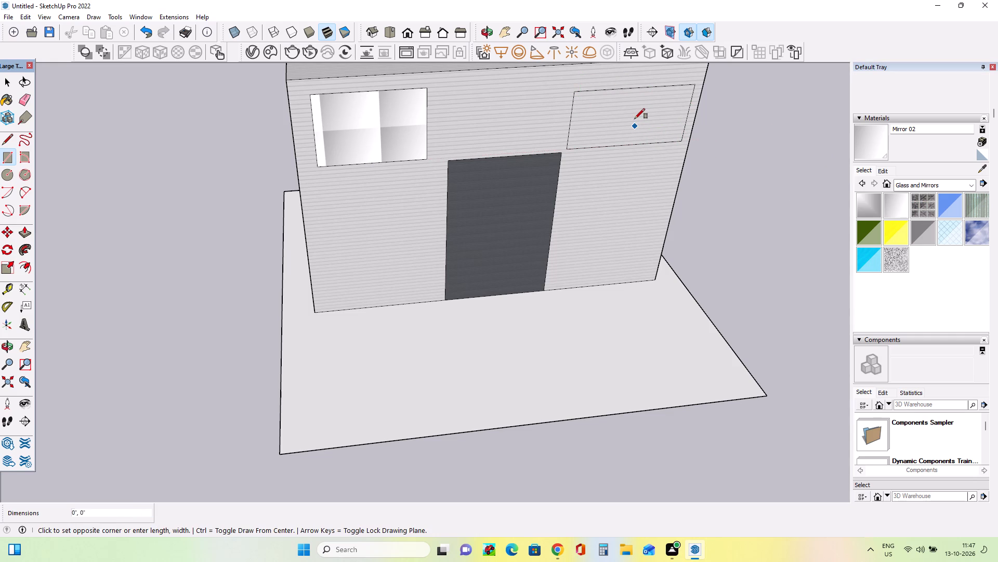
left_click(635, 119)
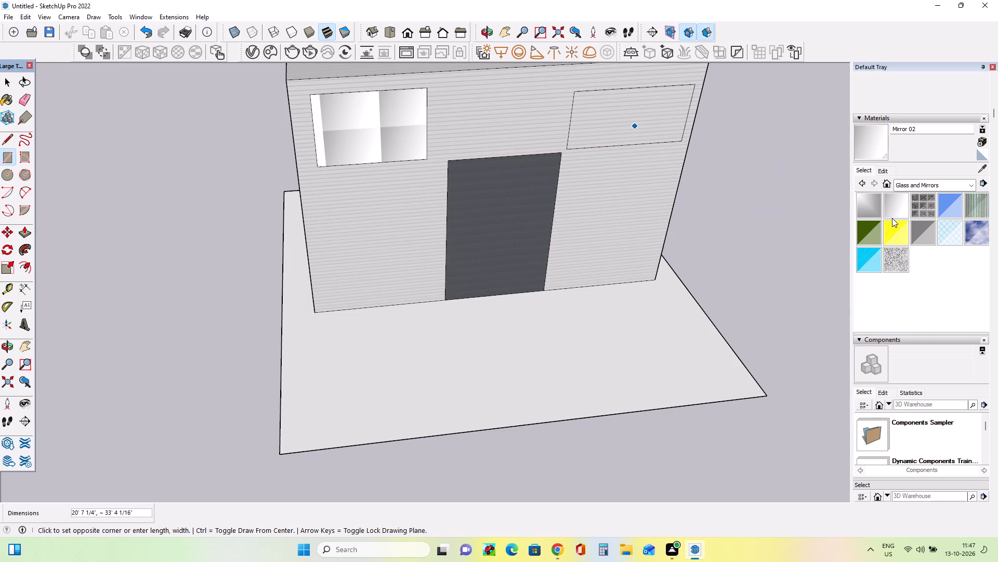
left_click(892, 205)
left_click(664, 115)
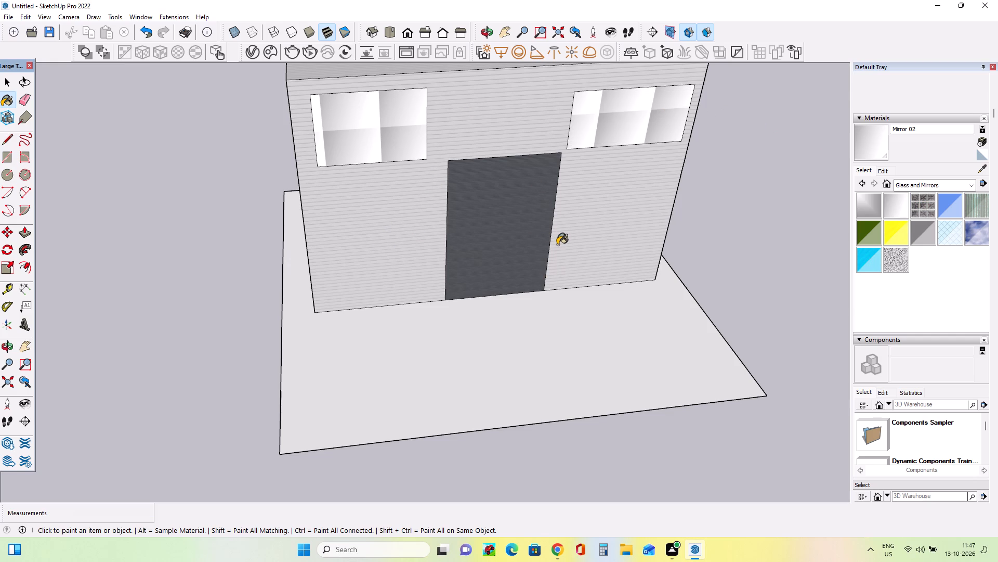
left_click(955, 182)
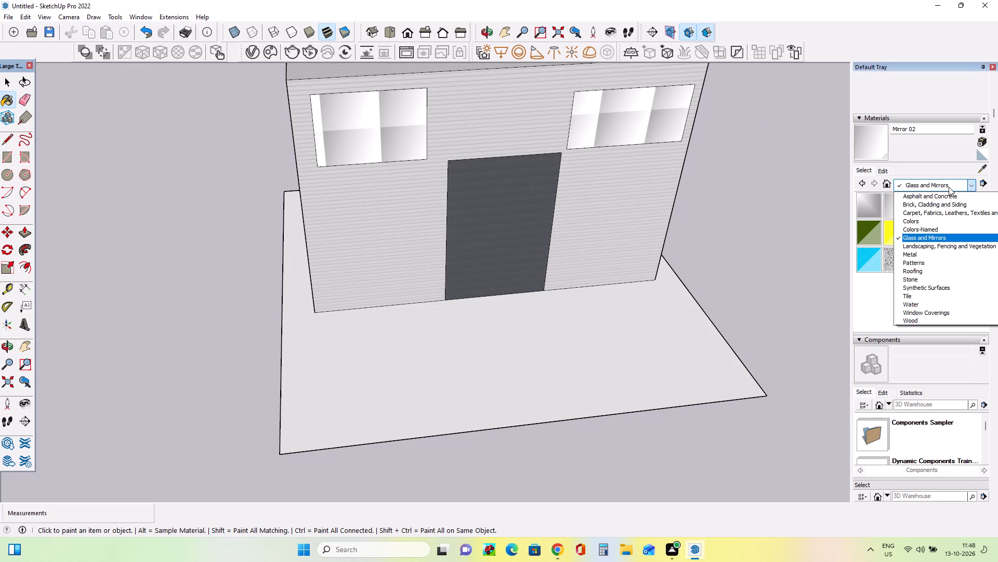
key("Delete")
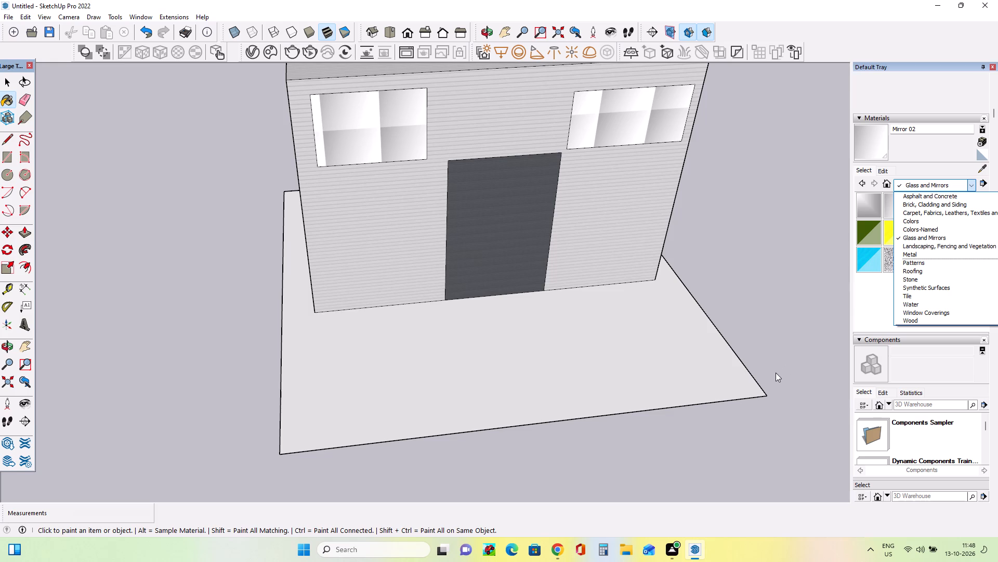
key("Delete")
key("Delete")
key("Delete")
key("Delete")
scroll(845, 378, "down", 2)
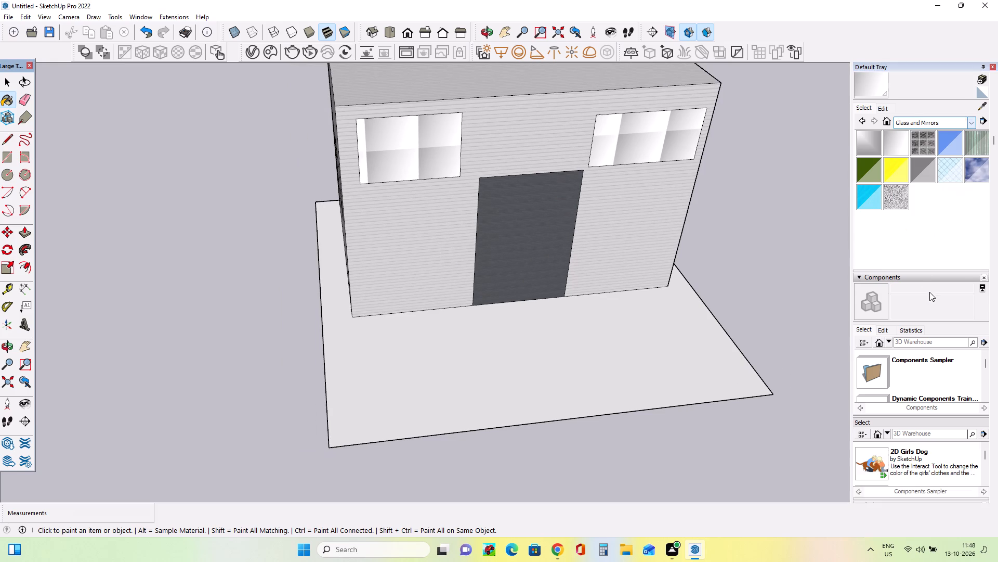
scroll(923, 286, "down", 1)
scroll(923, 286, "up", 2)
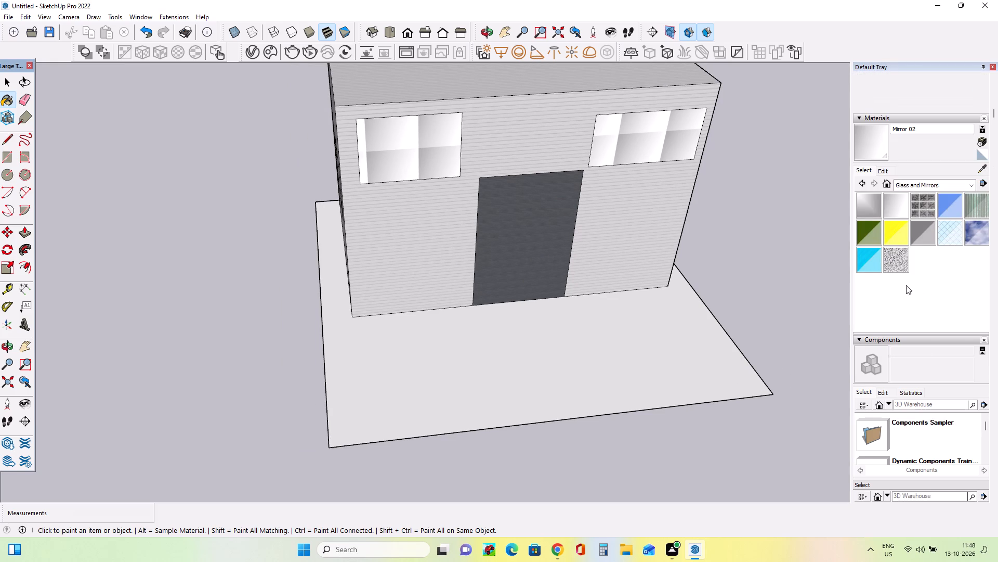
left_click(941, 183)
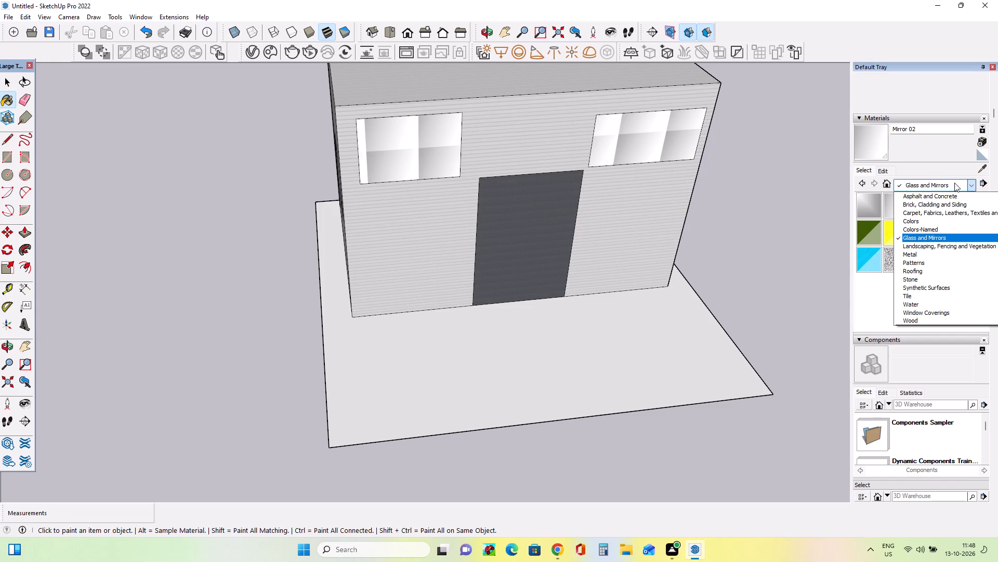
Rename the current Mirror 02 material as grass.
left_click(927, 129)
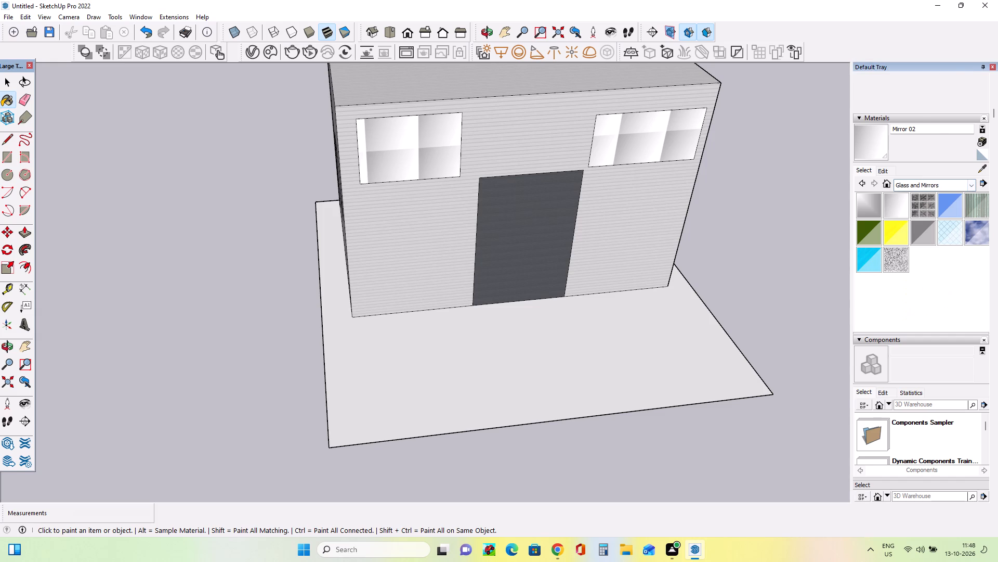
key("Delete")
key("BackSpace")
key("BackSpace")
key("BackSpace")
key("BackSpace")
key("BackSpace")
key("BackSpace")
key("BackSpace")
key("BackSpace")
key("BackSpace")
key("BackSpace")
left_click(892, 129)
key("Delete")
key("Delete")
key("Delete")
key("Delete")
key("Delete")
key("Delete")
key("Delete")
key("Delete")
key("Delete")
type("grass")
key("Return")
key("BackSpace")
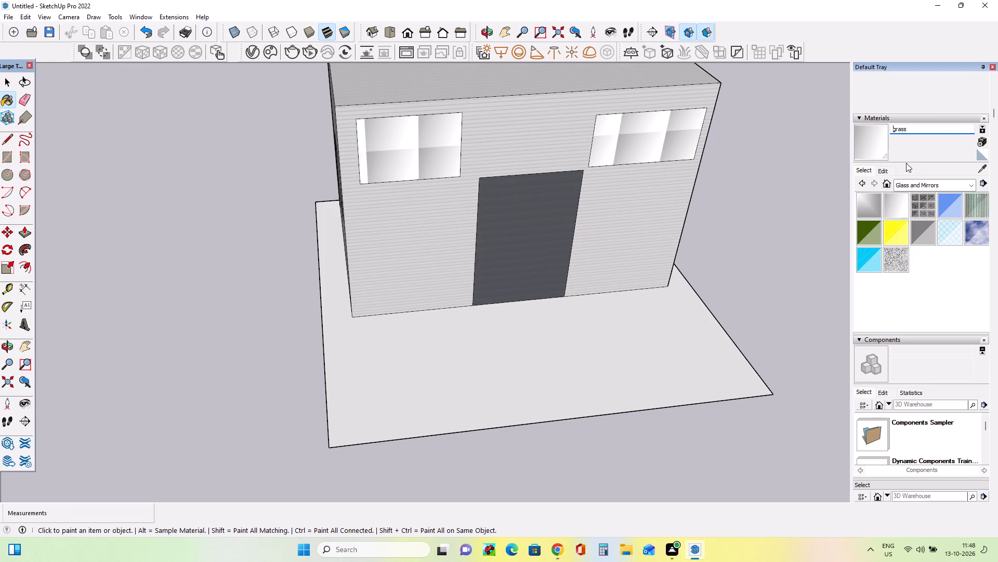
key("Return")
key("Return")
key("Return")
key("Return")
key("Return")
key("Return")
key("Return")
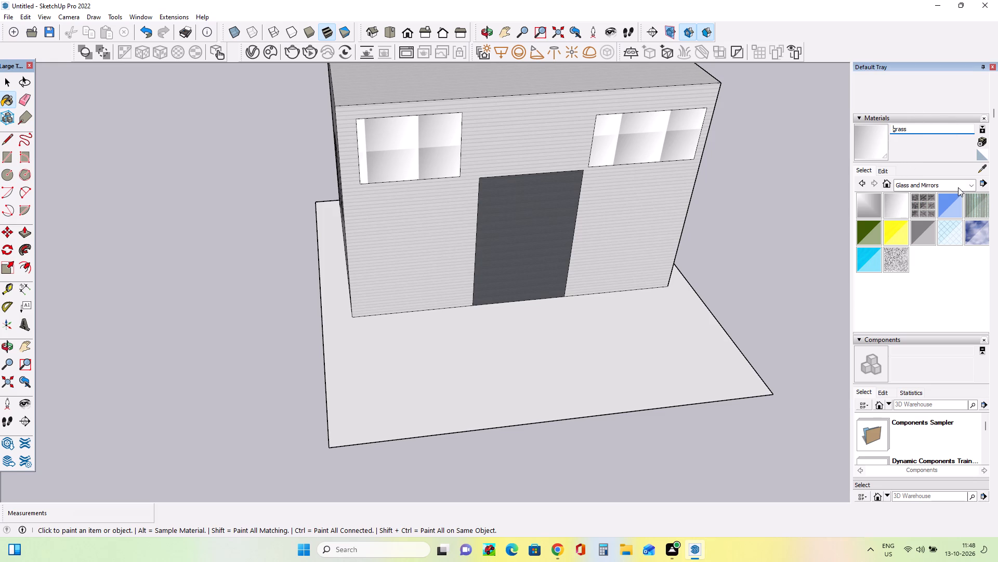
Paint the ground plane around the block with Textile Leaves Green from the Carpet, Fabrics, Leathers, Textiles materials.
left_click(958, 187)
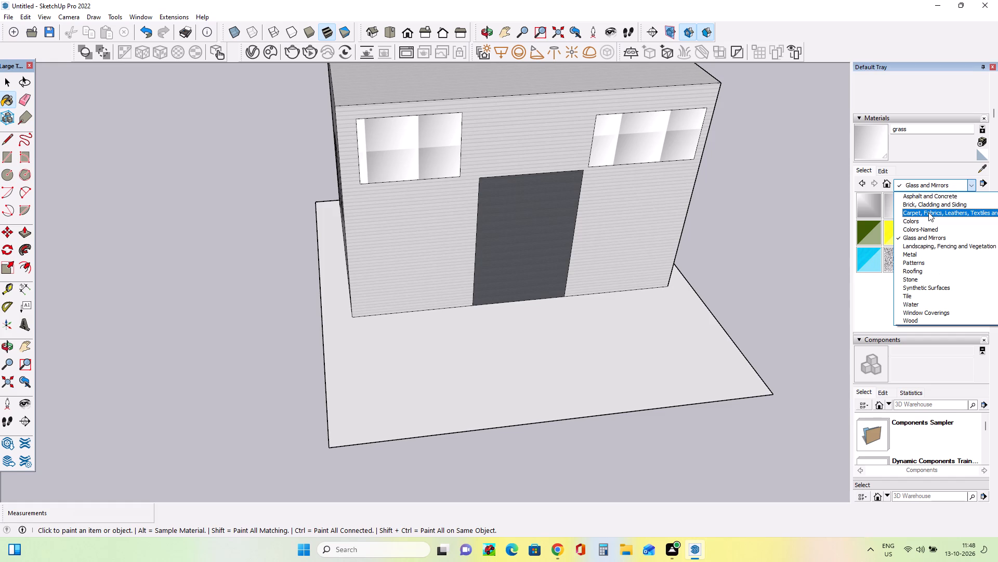
left_click(929, 214)
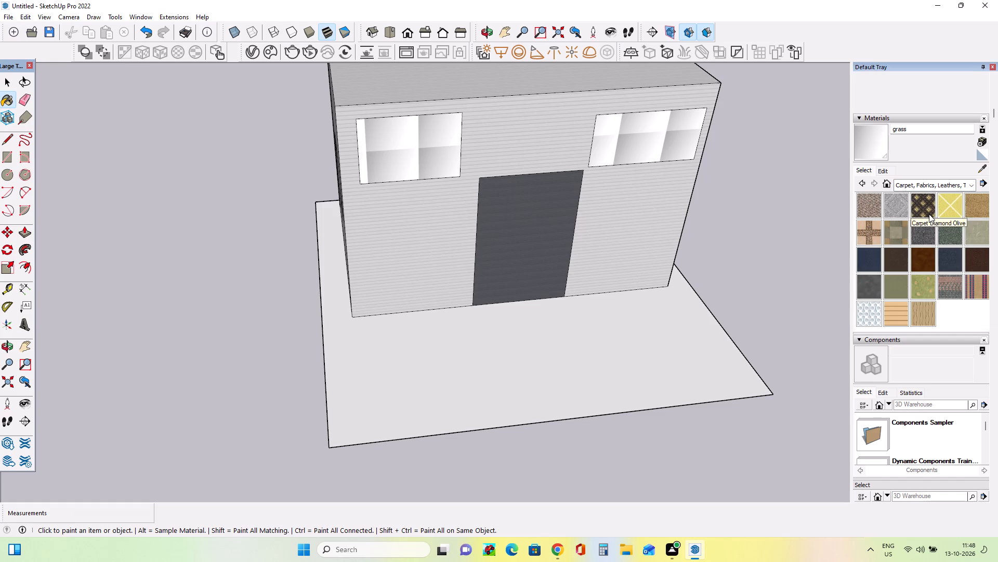
left_click(922, 289)
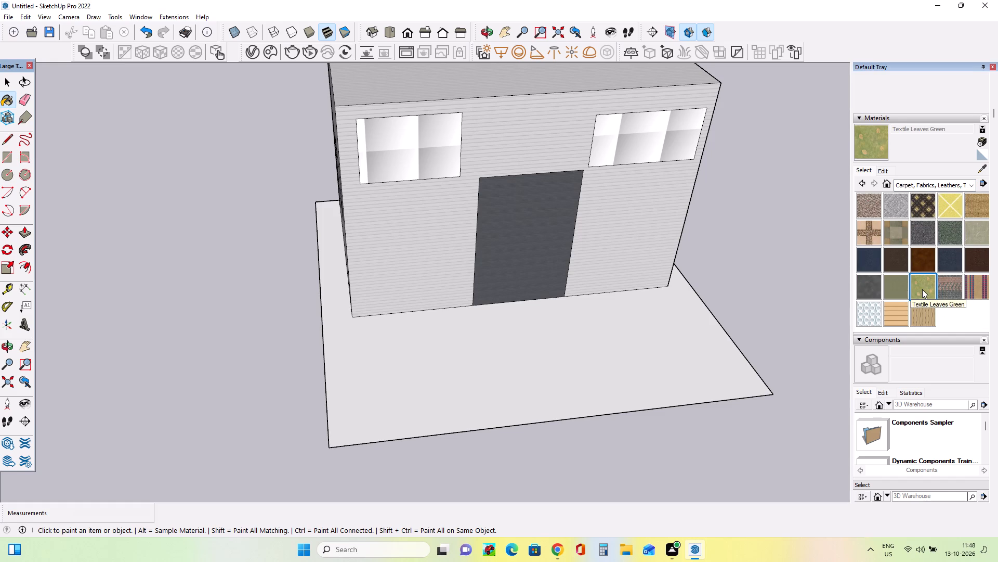
left_click_drag(650, 382, 655, 375)
left_click(656, 373)
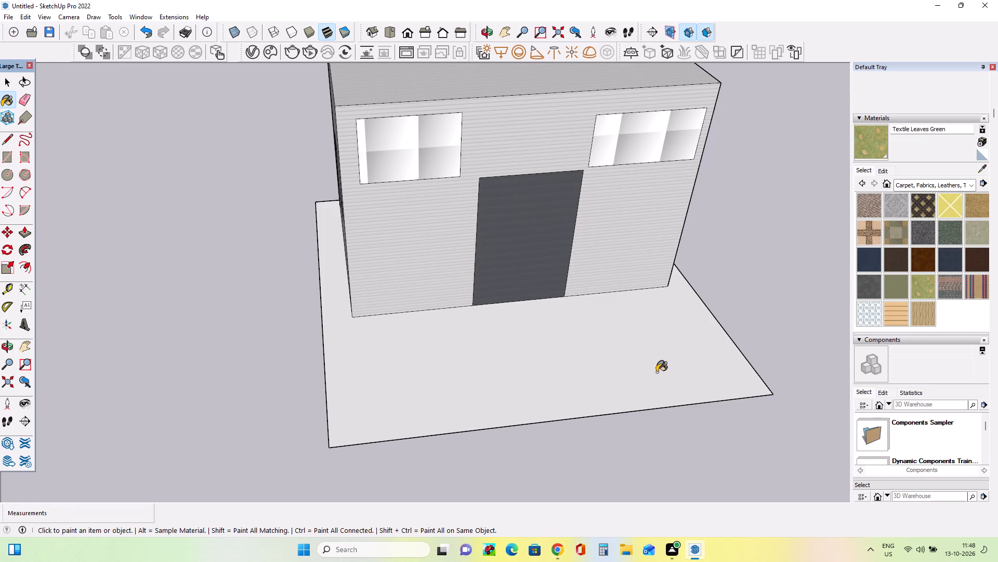
left_click_drag(654, 346, 652, 362)
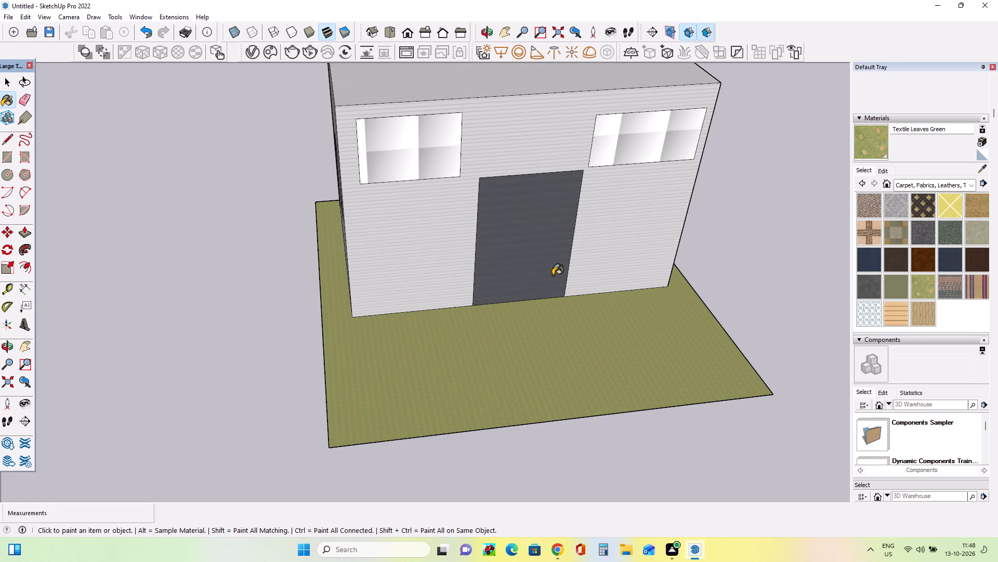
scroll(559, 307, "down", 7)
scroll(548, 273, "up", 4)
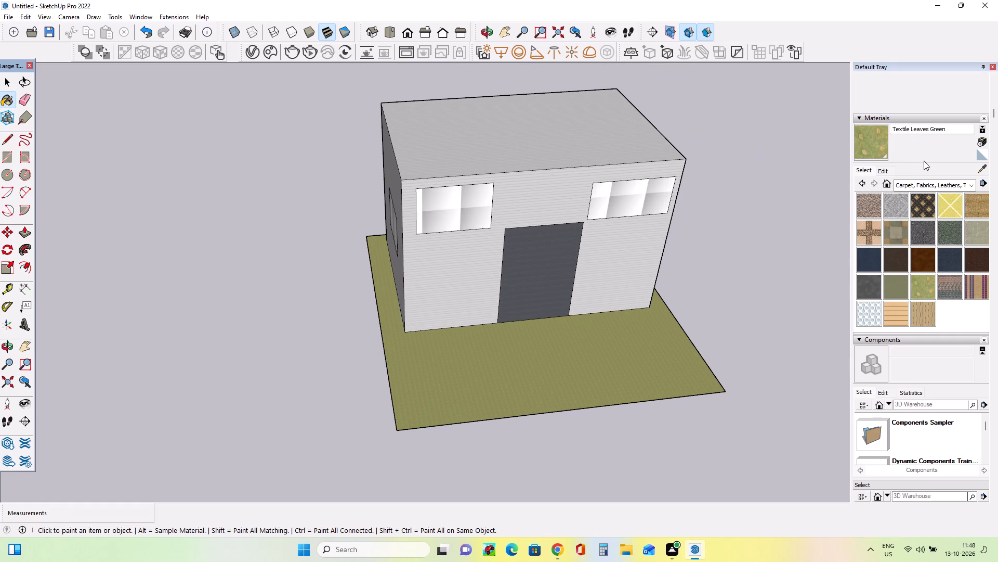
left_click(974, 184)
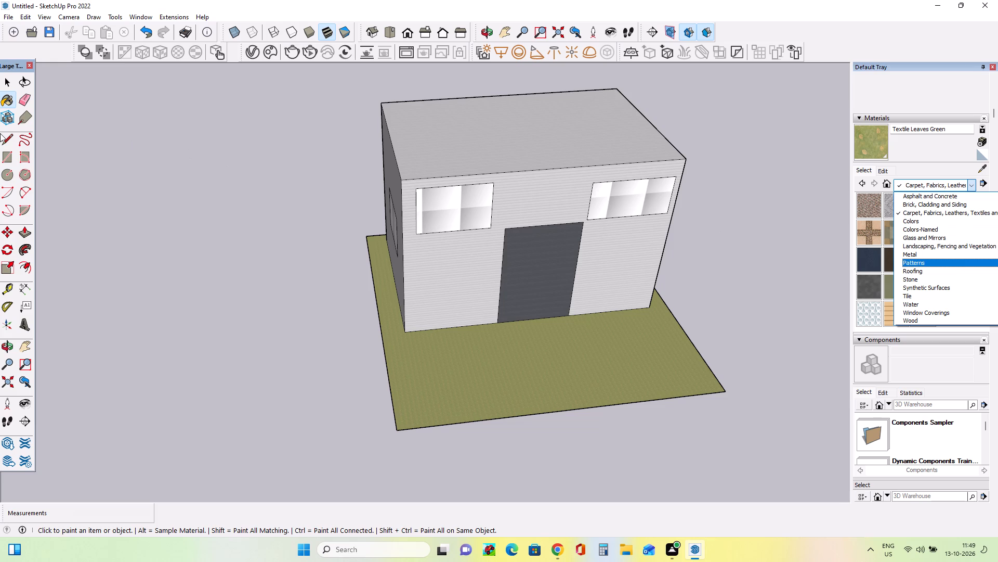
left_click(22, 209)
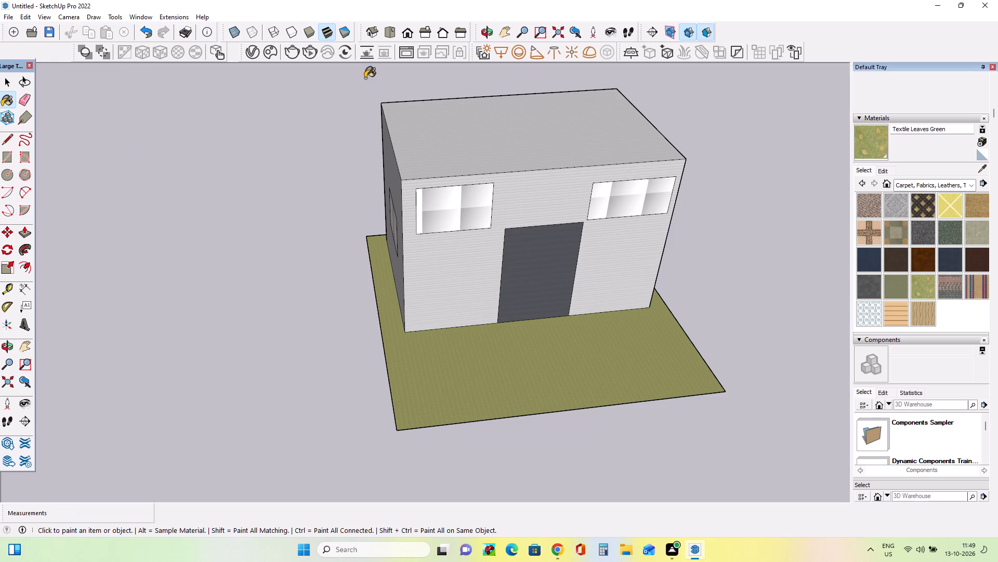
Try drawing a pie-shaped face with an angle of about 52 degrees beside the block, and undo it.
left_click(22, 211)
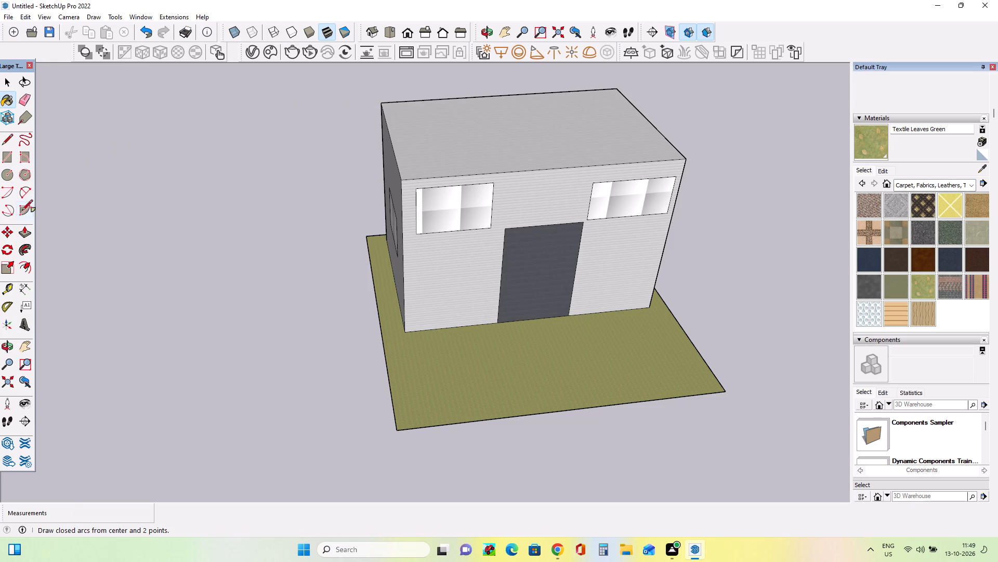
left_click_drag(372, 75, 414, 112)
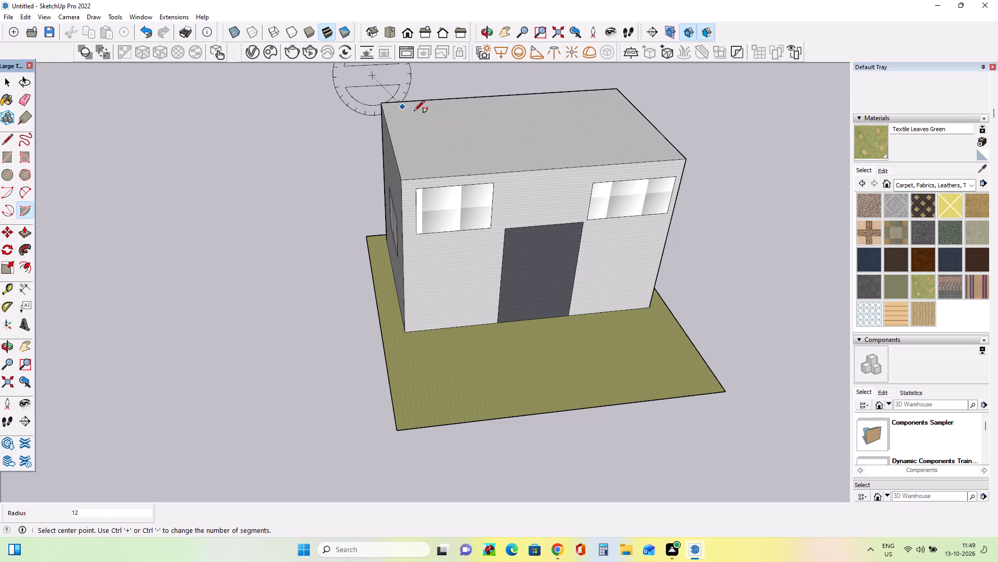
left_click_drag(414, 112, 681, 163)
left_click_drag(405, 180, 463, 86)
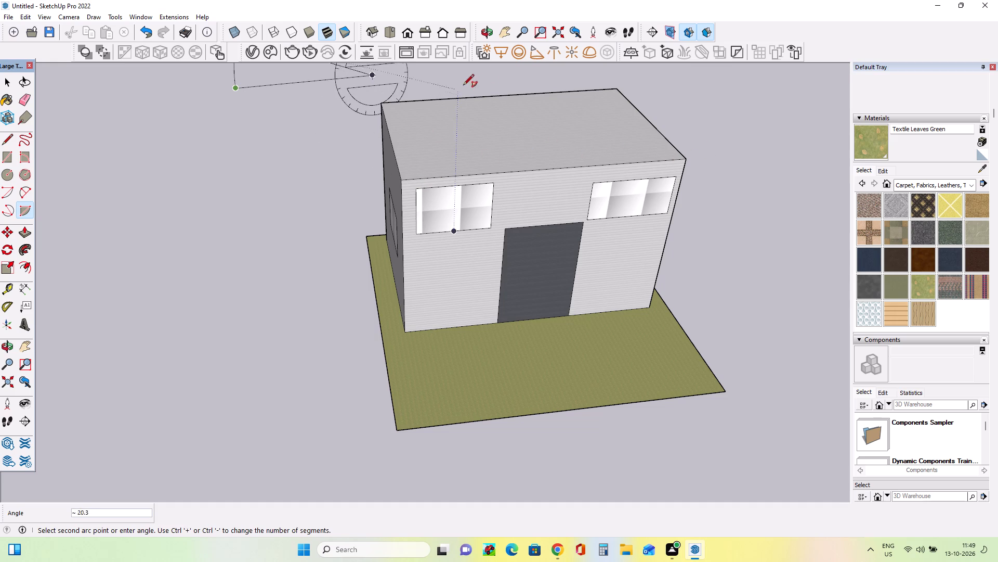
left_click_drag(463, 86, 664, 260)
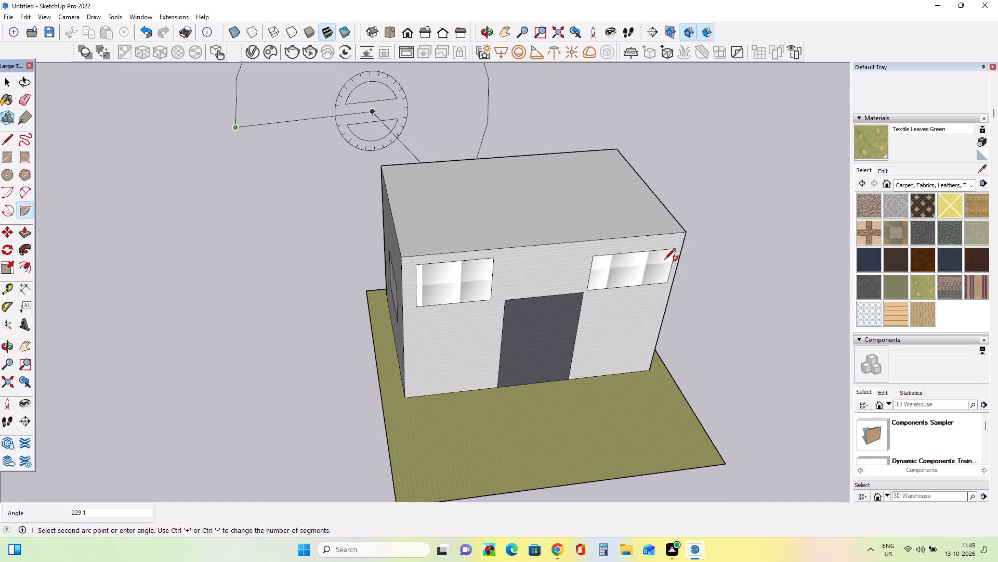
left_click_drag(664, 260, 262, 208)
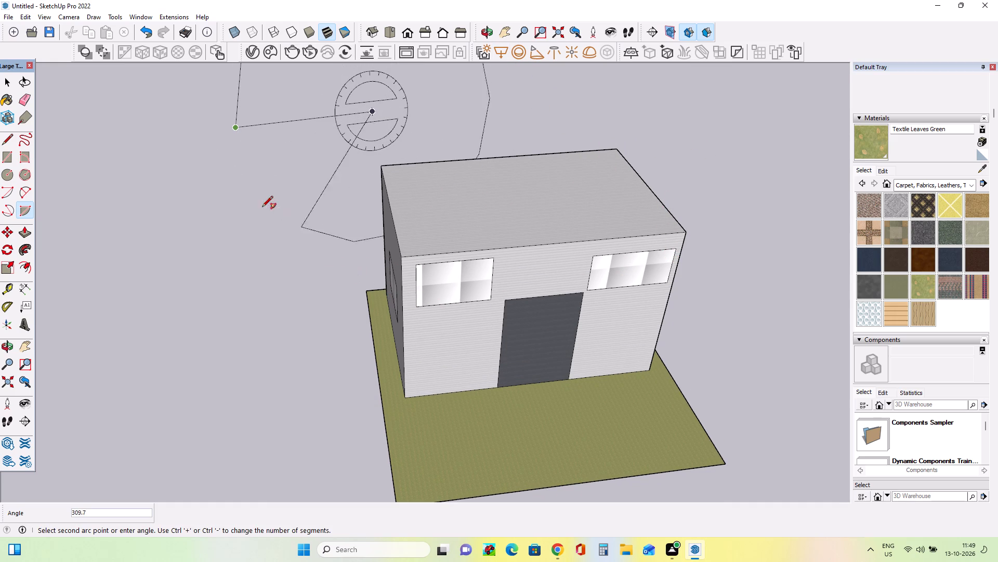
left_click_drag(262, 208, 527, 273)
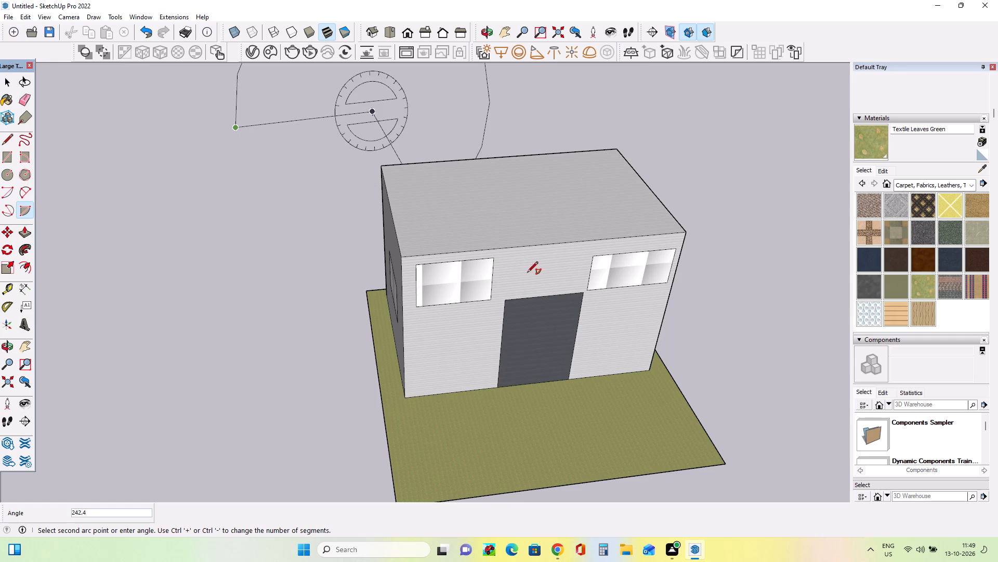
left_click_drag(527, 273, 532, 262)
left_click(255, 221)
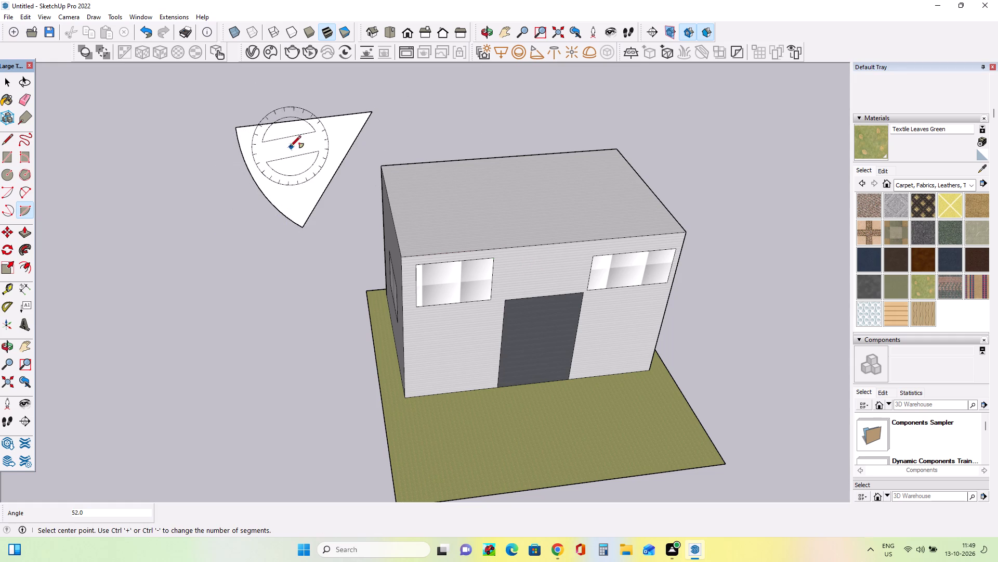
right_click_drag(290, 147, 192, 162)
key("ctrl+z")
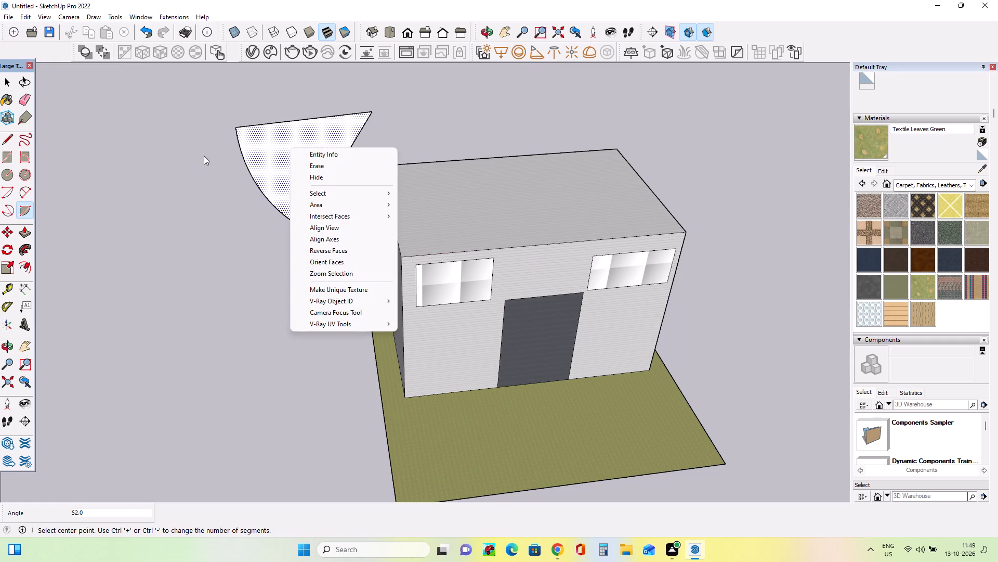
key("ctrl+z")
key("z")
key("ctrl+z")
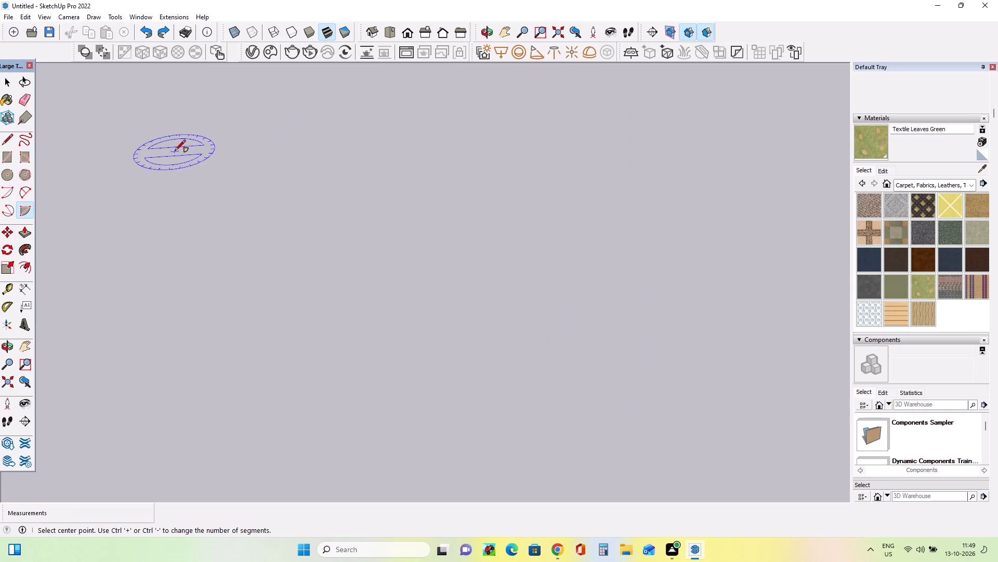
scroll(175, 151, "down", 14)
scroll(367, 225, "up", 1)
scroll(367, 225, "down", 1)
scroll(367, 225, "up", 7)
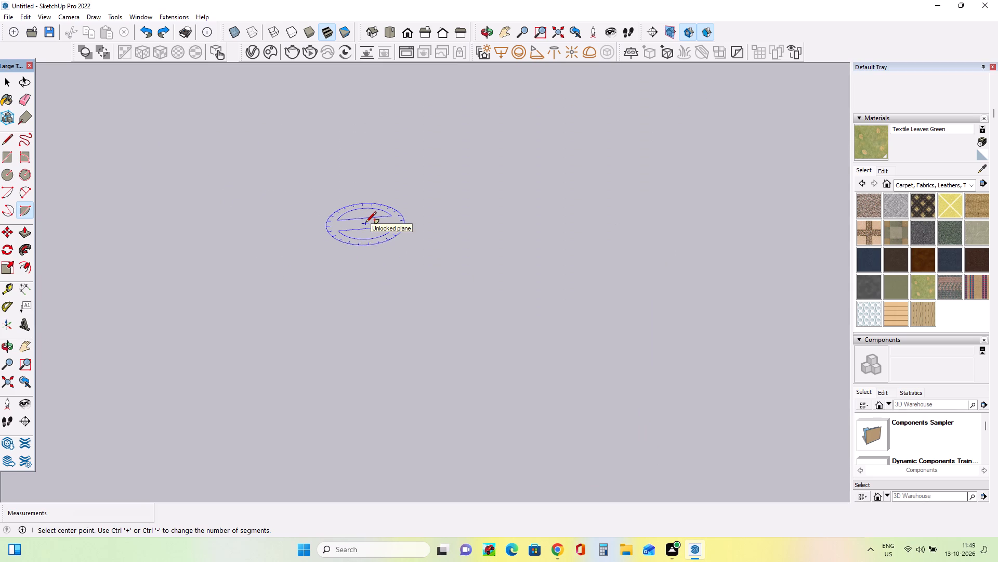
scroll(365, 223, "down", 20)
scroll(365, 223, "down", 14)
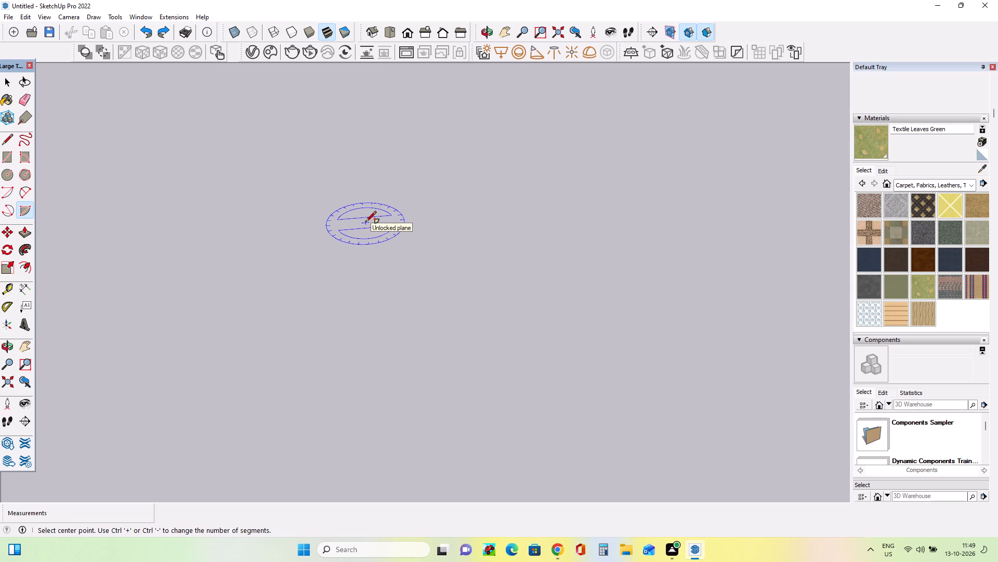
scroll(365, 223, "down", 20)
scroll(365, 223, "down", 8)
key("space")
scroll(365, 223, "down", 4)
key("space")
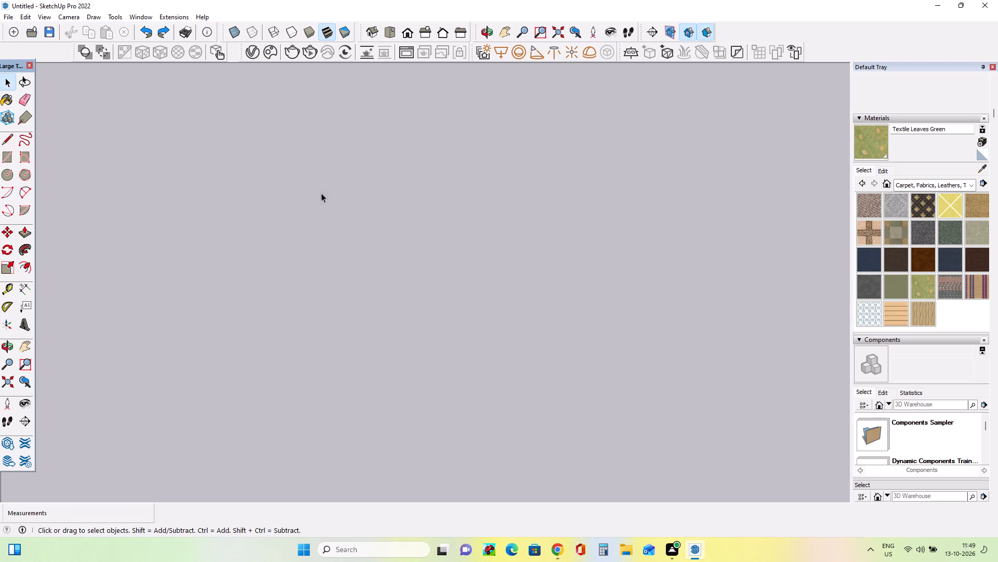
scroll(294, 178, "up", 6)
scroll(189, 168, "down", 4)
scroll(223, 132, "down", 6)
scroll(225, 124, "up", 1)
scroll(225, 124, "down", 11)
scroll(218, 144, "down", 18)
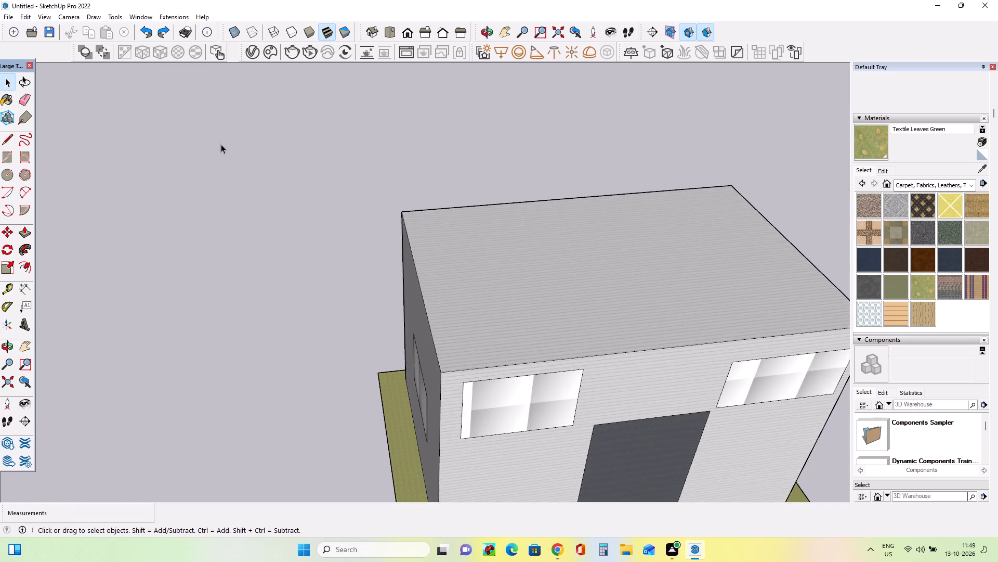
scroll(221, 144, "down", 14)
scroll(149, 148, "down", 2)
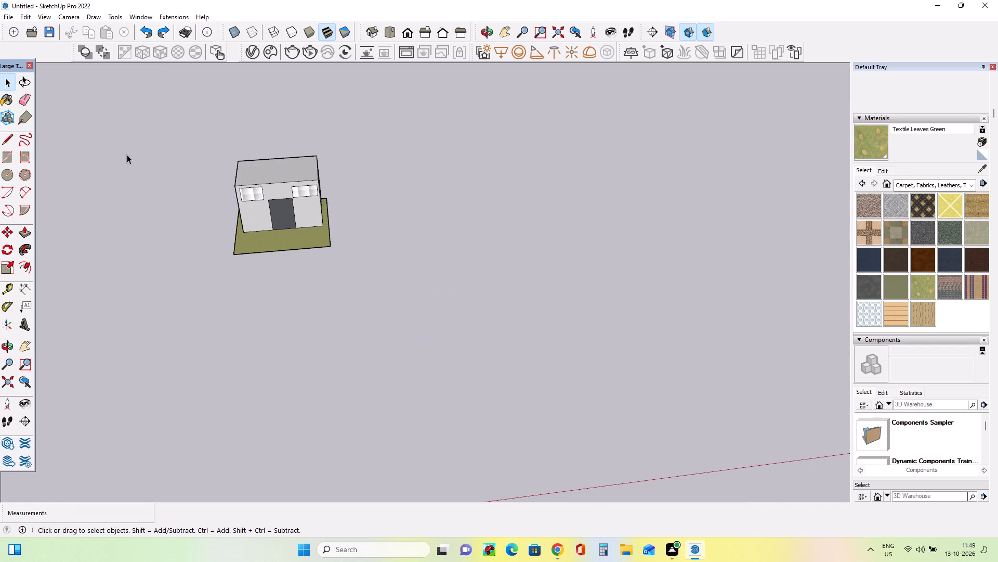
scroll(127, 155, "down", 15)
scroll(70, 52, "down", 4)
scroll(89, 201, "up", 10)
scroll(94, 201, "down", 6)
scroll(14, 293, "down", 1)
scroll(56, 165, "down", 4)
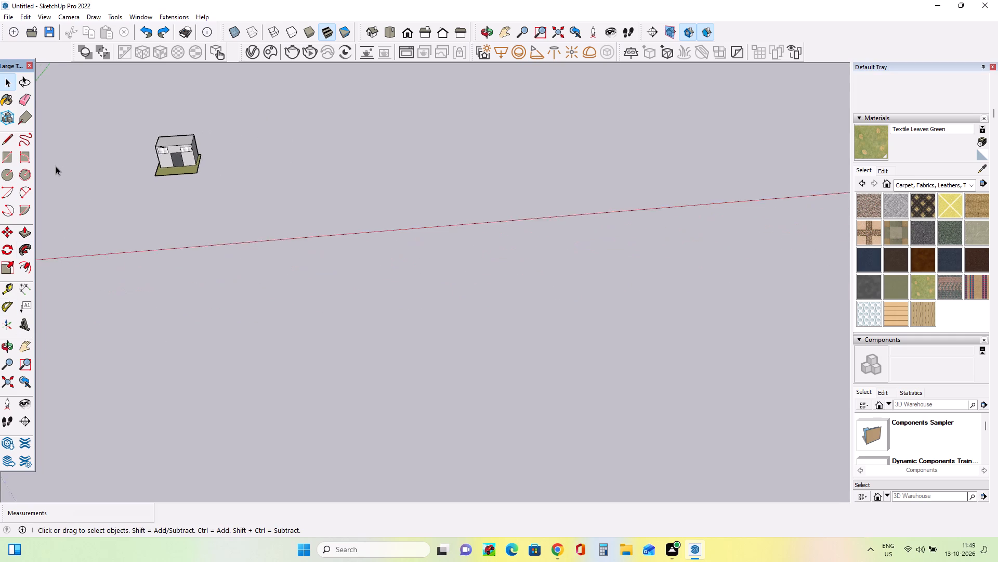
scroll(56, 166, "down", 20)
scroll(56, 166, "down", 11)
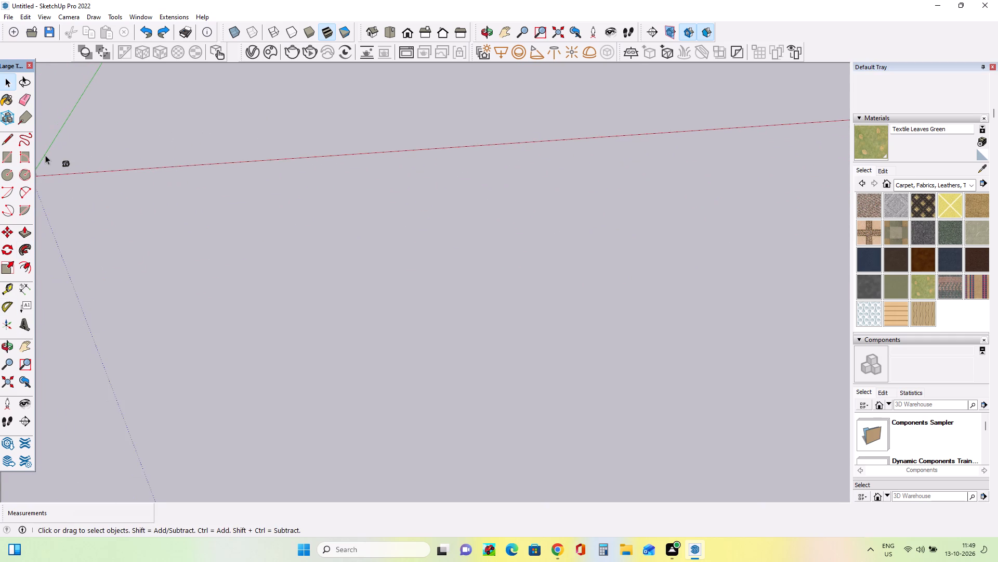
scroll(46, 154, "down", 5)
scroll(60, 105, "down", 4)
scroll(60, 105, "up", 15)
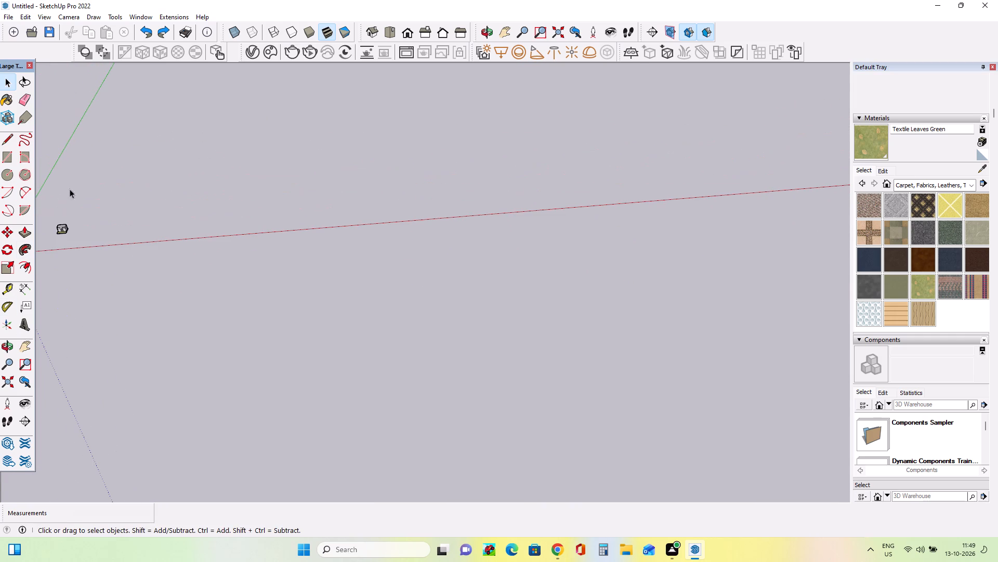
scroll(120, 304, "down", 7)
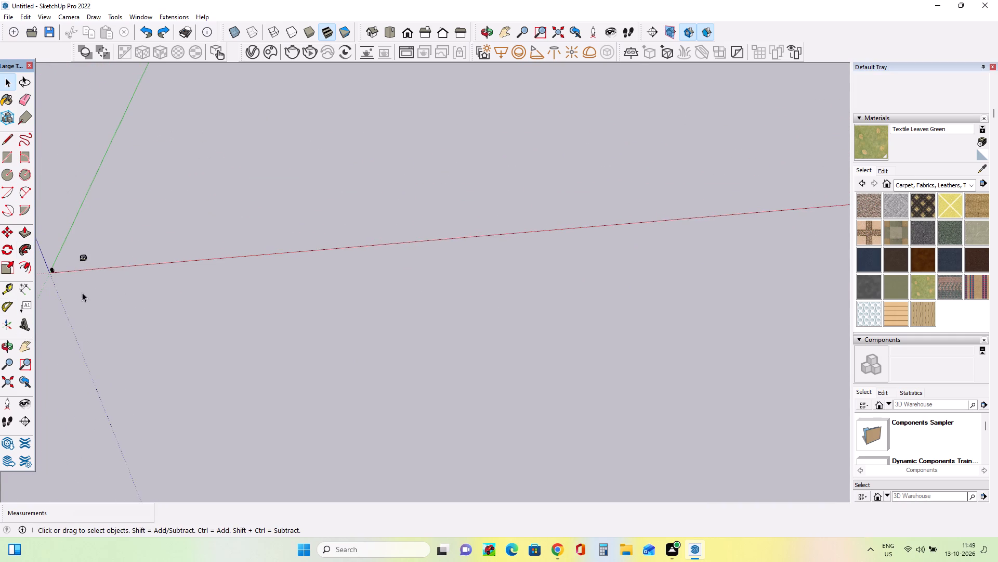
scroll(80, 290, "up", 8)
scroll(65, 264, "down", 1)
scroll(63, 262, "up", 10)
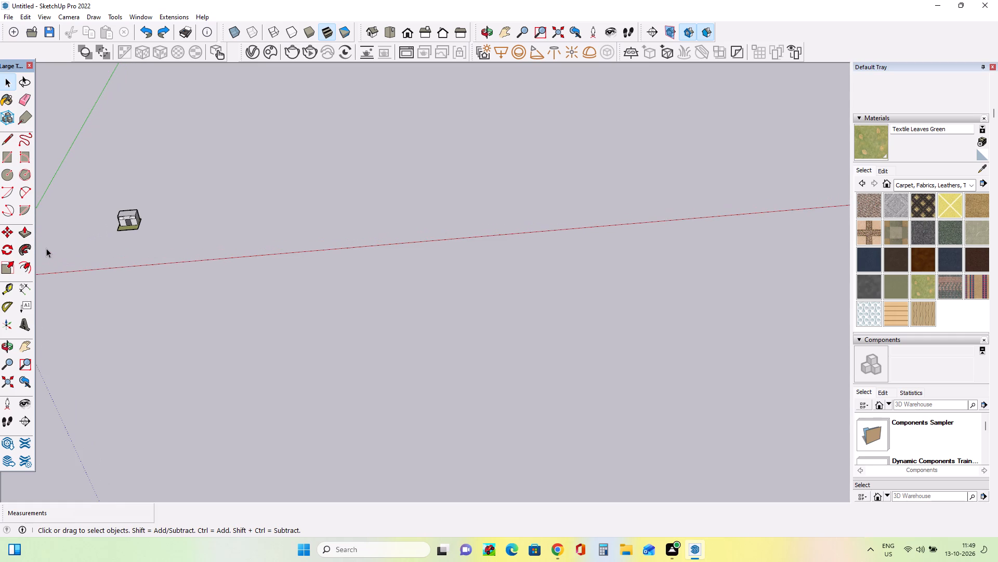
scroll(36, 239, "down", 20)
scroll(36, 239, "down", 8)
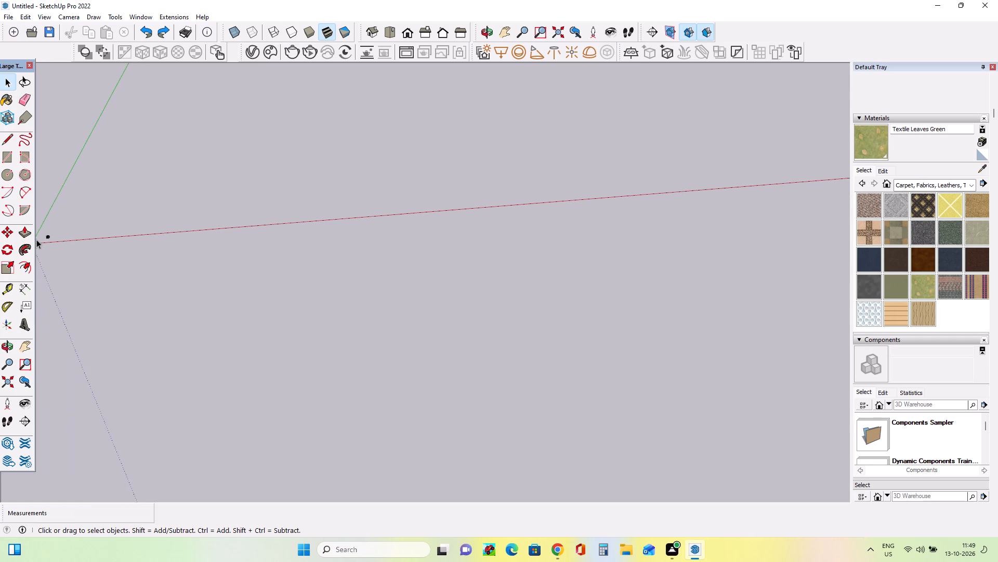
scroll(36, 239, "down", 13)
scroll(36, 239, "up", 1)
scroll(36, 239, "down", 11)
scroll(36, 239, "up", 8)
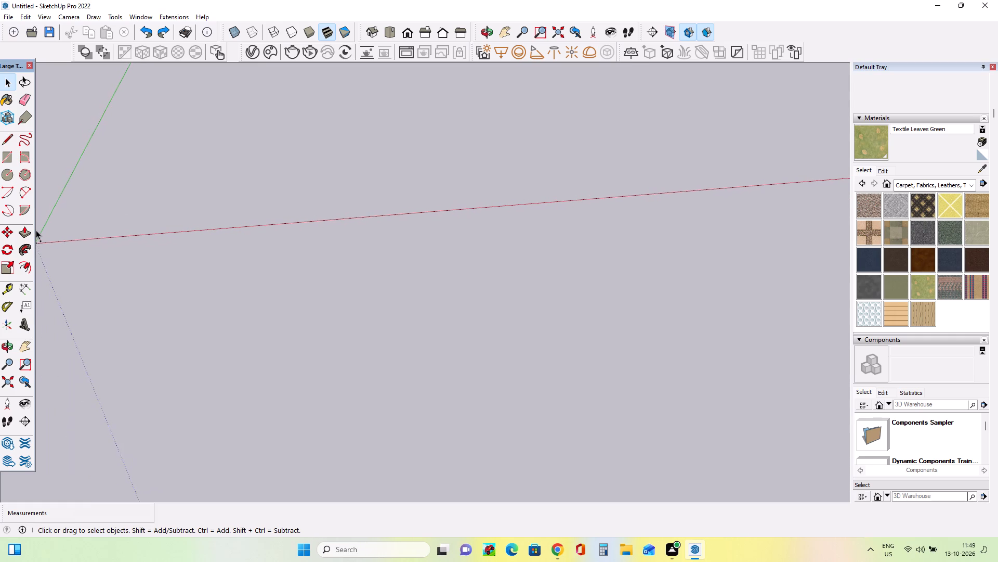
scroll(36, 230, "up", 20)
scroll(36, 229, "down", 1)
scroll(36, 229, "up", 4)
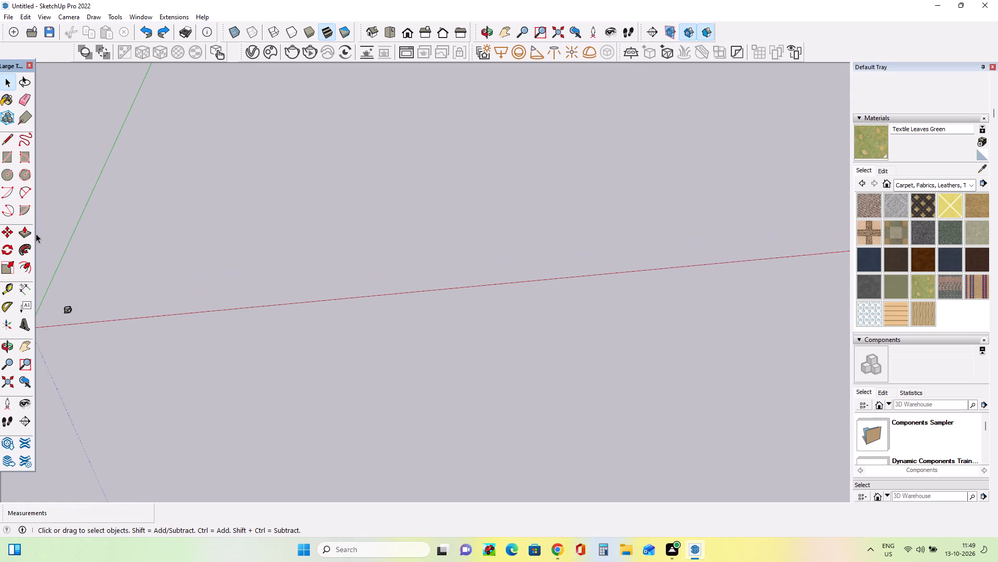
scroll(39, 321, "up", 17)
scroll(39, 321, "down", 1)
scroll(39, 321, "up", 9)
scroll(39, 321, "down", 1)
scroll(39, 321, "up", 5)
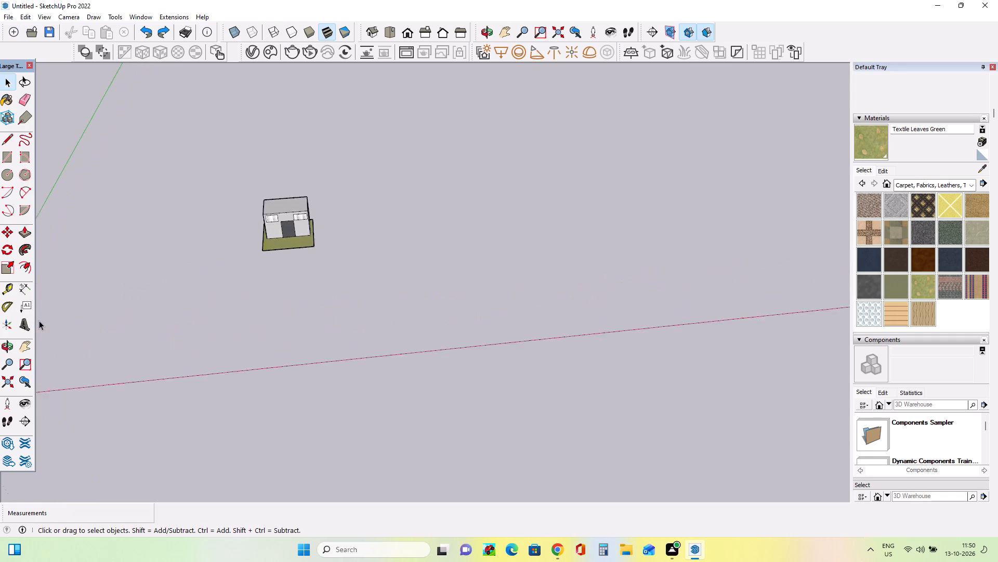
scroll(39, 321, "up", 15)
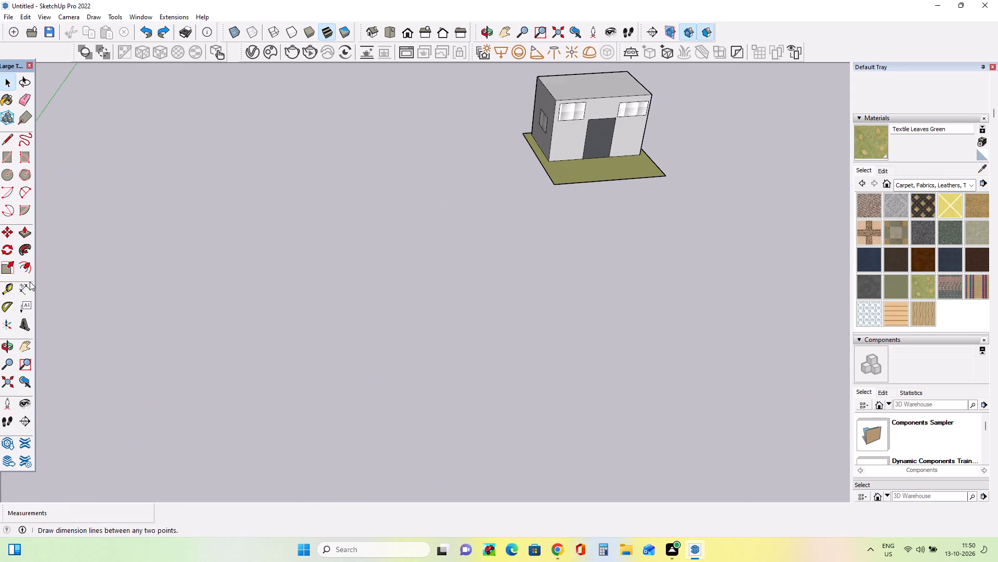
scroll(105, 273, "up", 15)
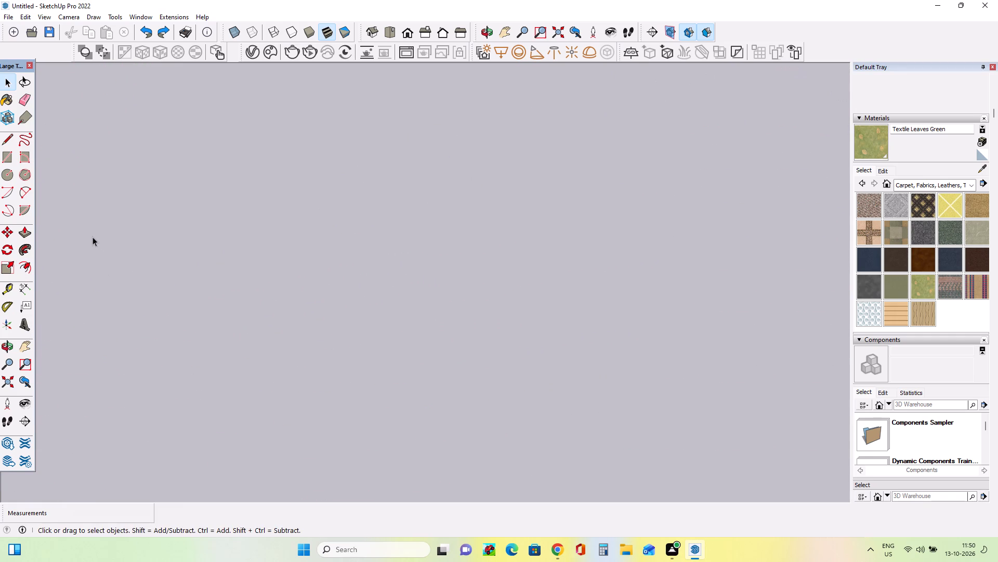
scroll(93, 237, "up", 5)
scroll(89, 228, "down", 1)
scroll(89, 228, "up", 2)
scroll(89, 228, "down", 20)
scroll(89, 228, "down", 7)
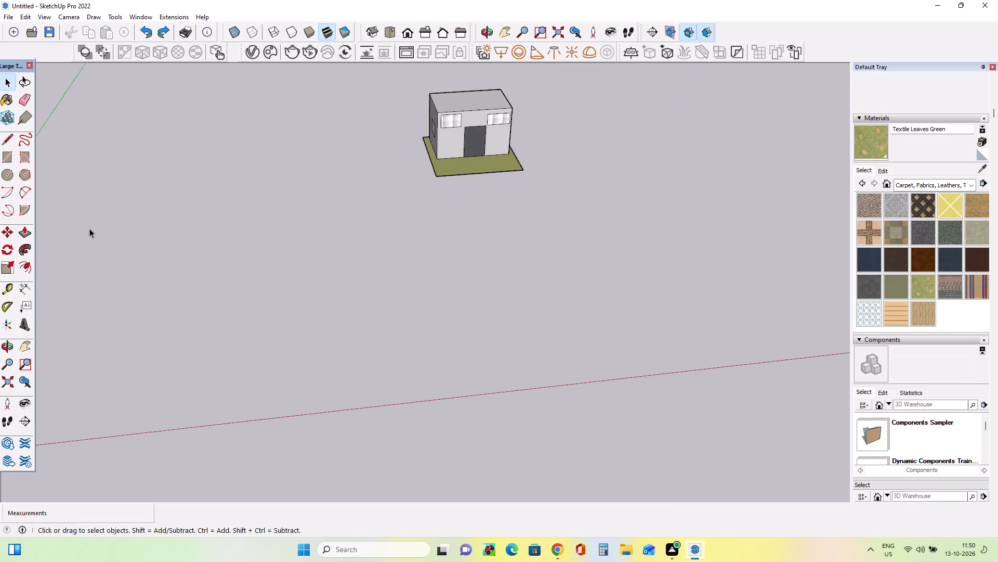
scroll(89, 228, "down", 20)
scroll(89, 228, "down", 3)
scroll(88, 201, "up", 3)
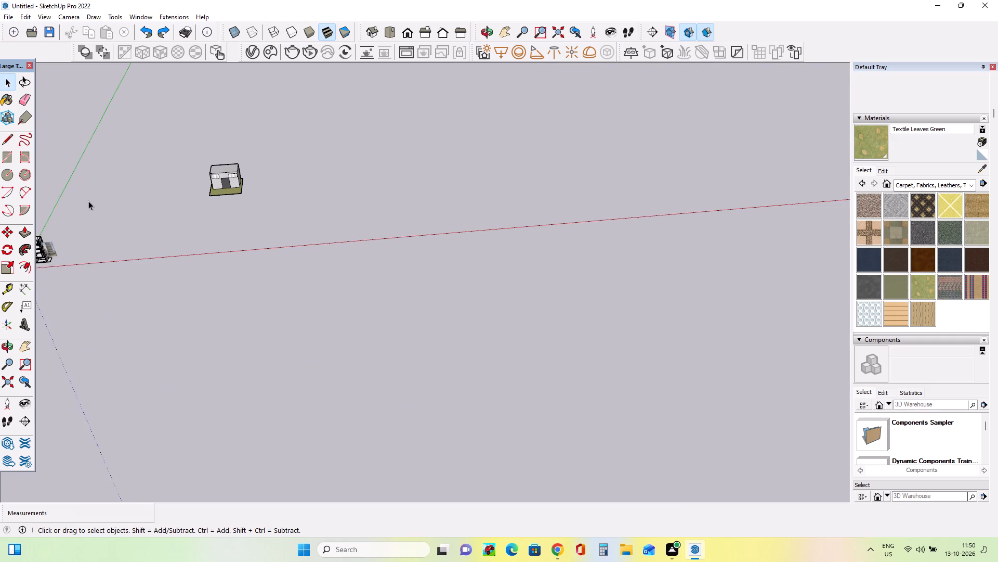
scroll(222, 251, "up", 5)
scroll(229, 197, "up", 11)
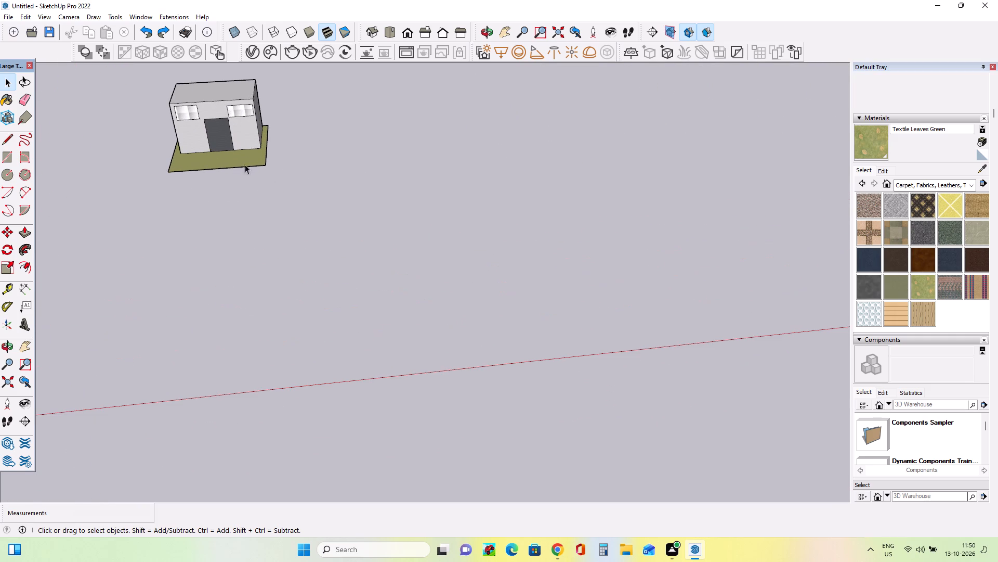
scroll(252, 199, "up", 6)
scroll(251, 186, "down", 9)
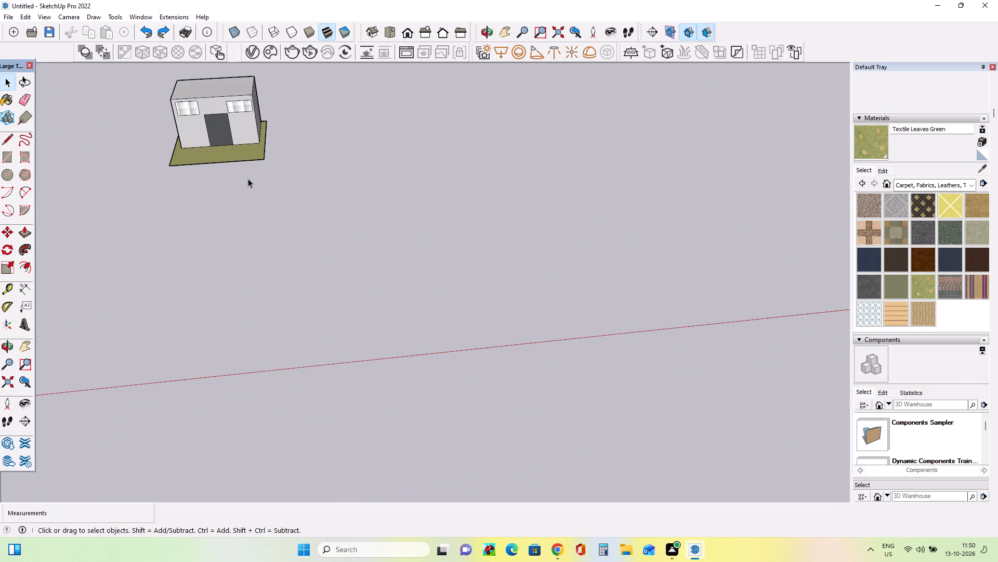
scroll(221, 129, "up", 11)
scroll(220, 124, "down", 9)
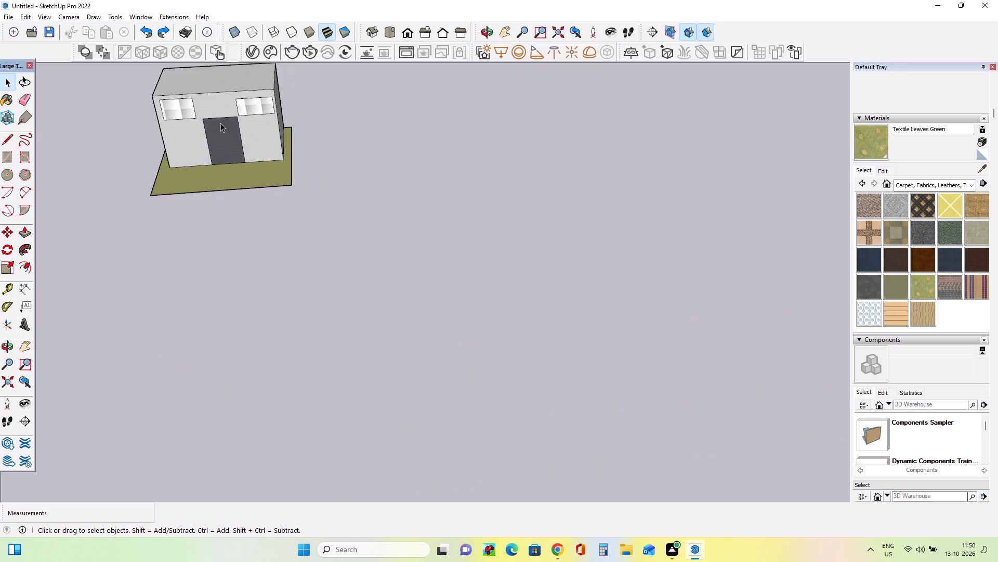
Pull the block's roof face up with Push/Pull in two stages, the second by about 198' 2".
scroll(220, 123, "down", 3)
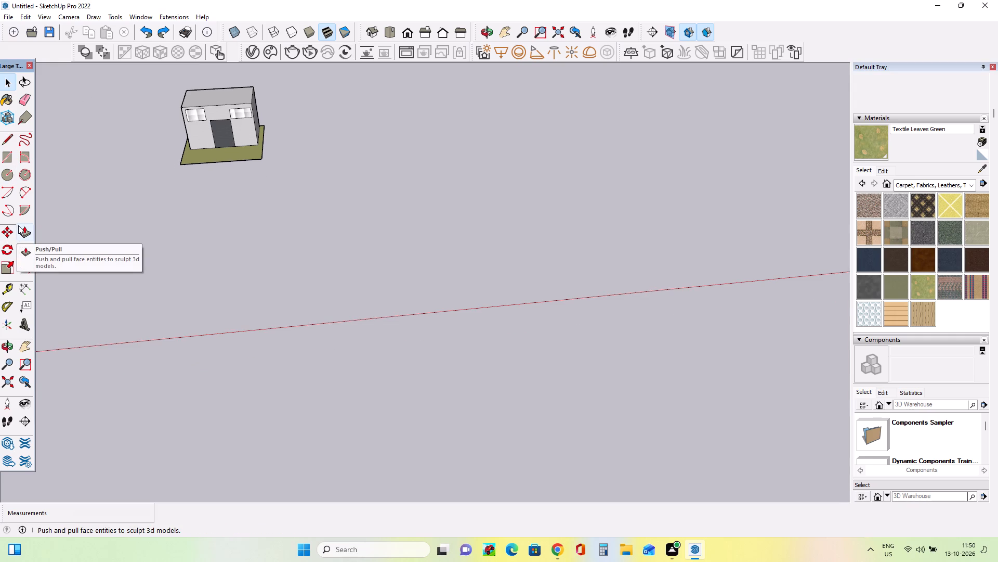
left_click_drag(22, 228, 27, 228)
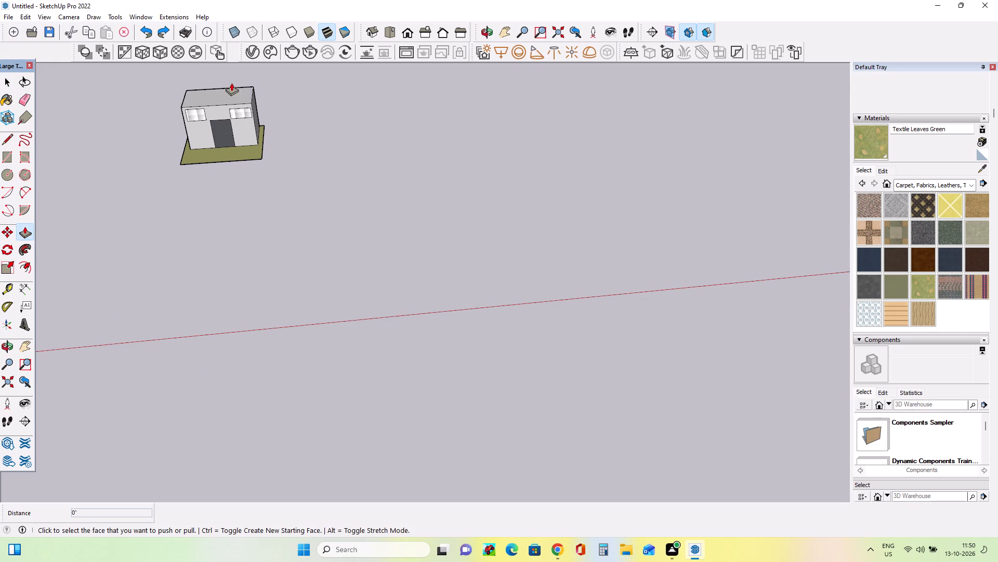
left_click_drag(231, 91, 237, 61)
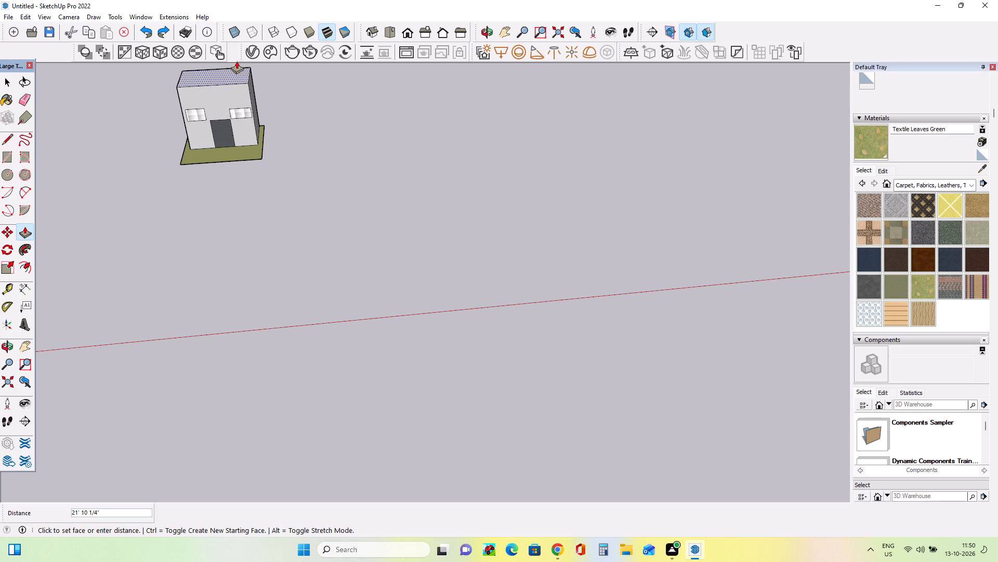
left_click_drag(237, 61, 239, 97)
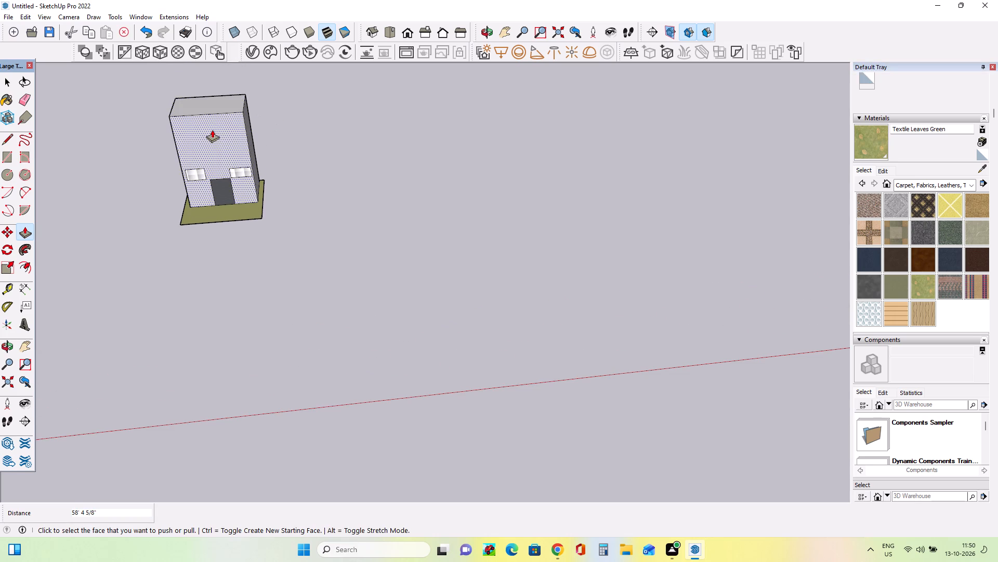
left_click(205, 96)
left_click_drag(206, 97, 195, 43)
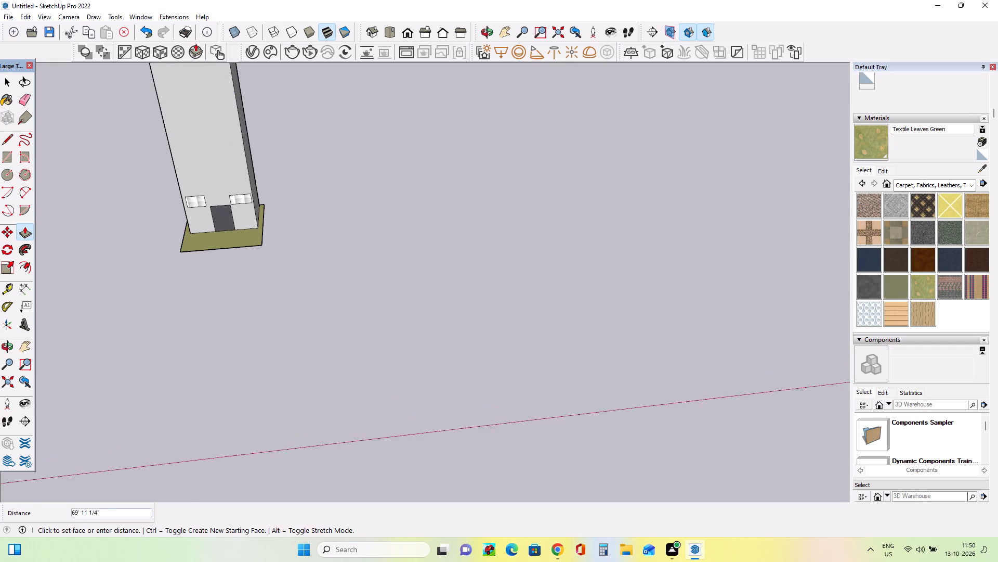
left_click_drag(195, 43, 195, 46)
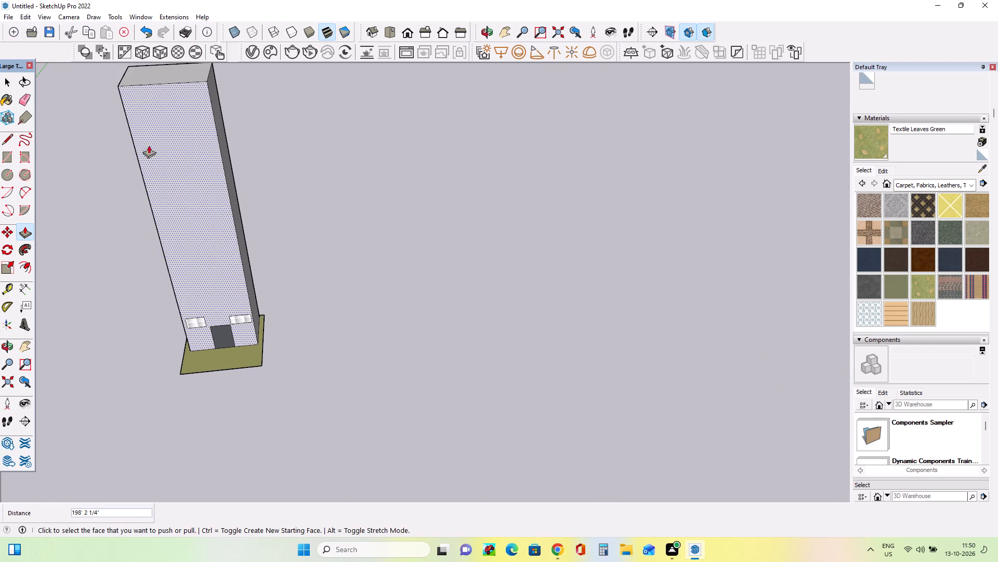
Push the tower's roof face back down by about 181' 4" with Push/Pull.
left_click_drag(169, 64, 190, 116)
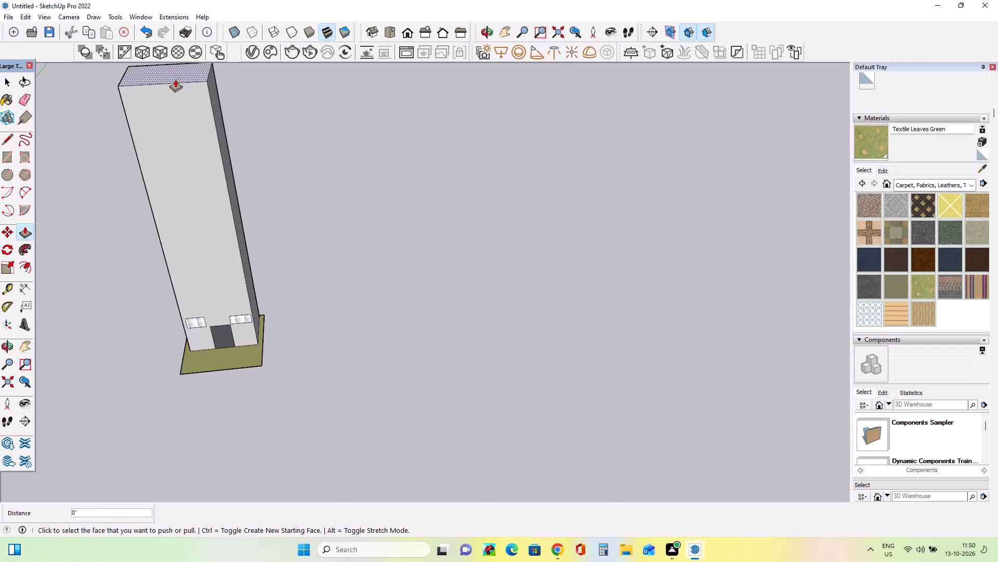
left_click_drag(166, 69, 194, 181)
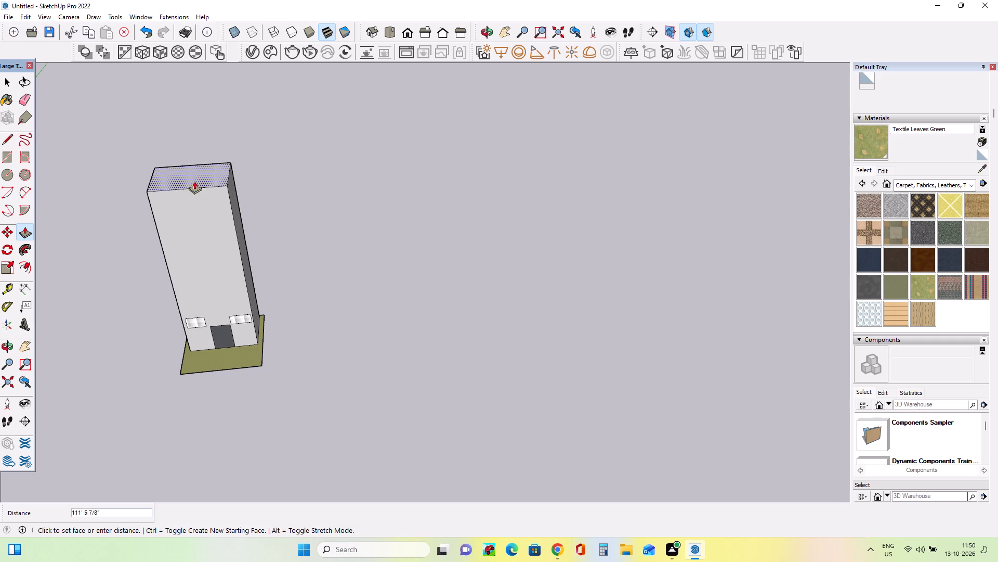
left_click_drag(194, 181, 205, 237)
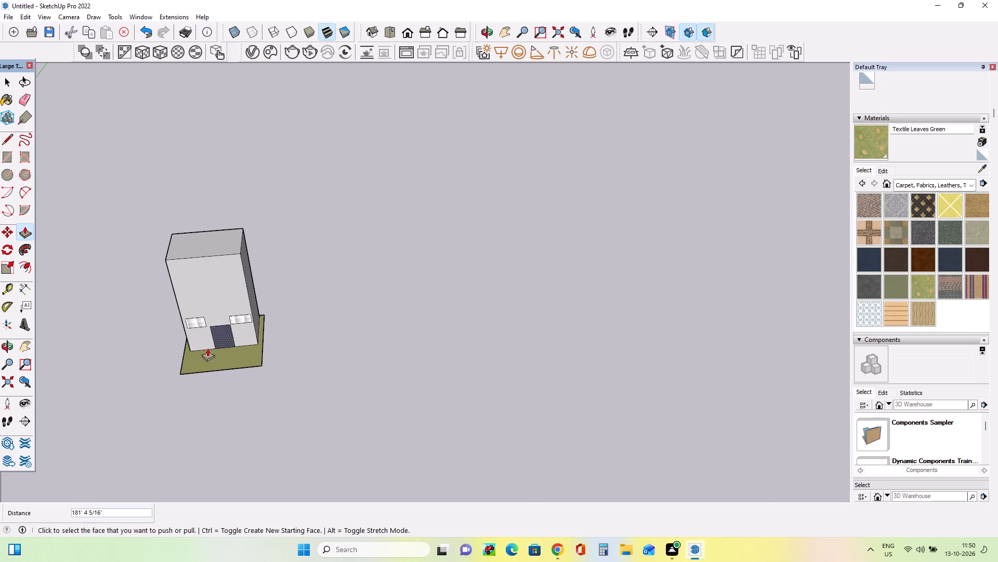
Draw two window rectangles above the ground-floor windows, the left about 20' by 14' and the right about 18' 9" by 14' 9".
scroll(200, 348, "down", 4)
scroll(117, 353, "up", 10)
scroll(257, 301, "up", 5)
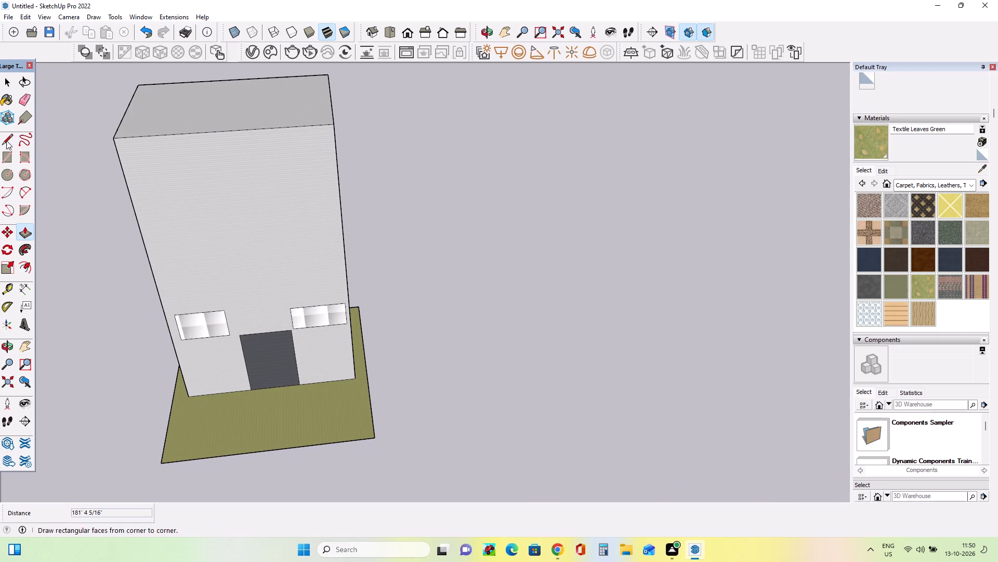
left_click(0, 157)
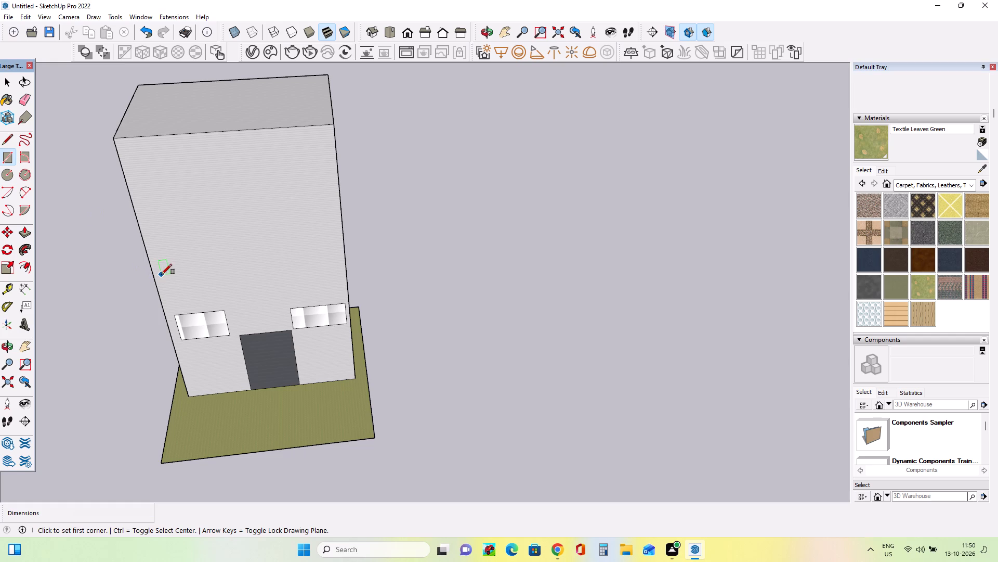
left_click_drag(164, 264, 225, 289)
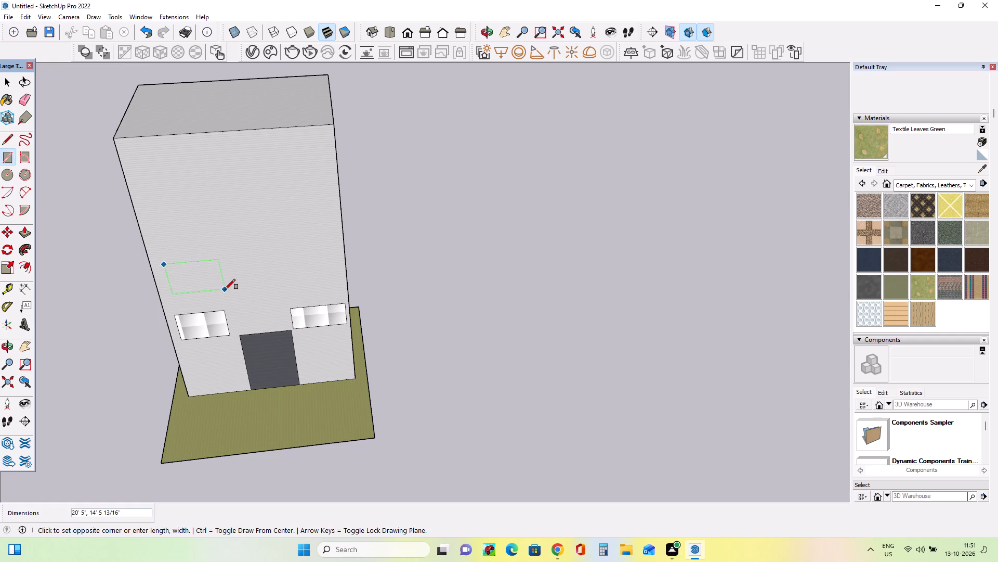
left_click_drag(225, 289, 224, 289)
left_click_drag(288, 258, 335, 285)
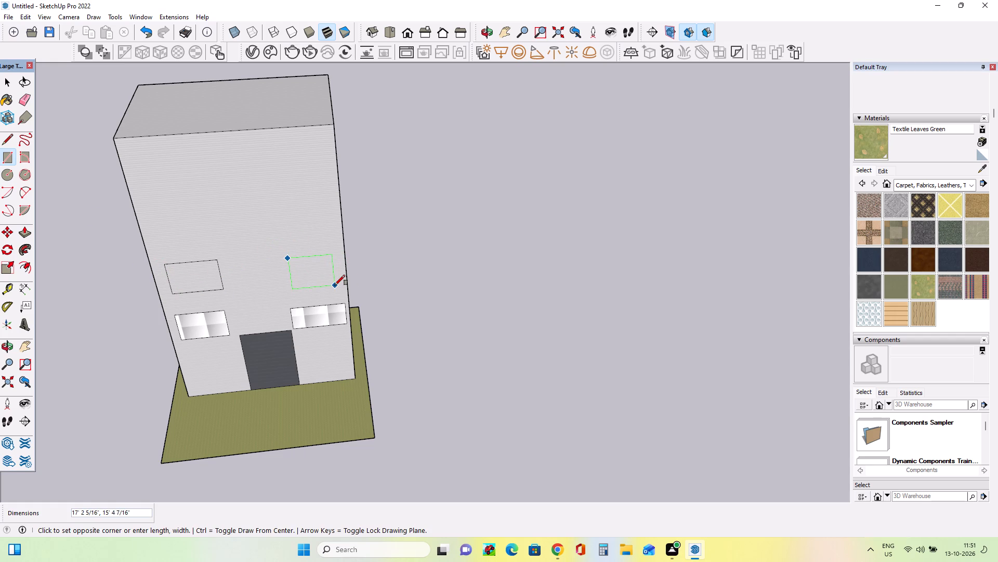
left_click_drag(335, 285, 338, 284)
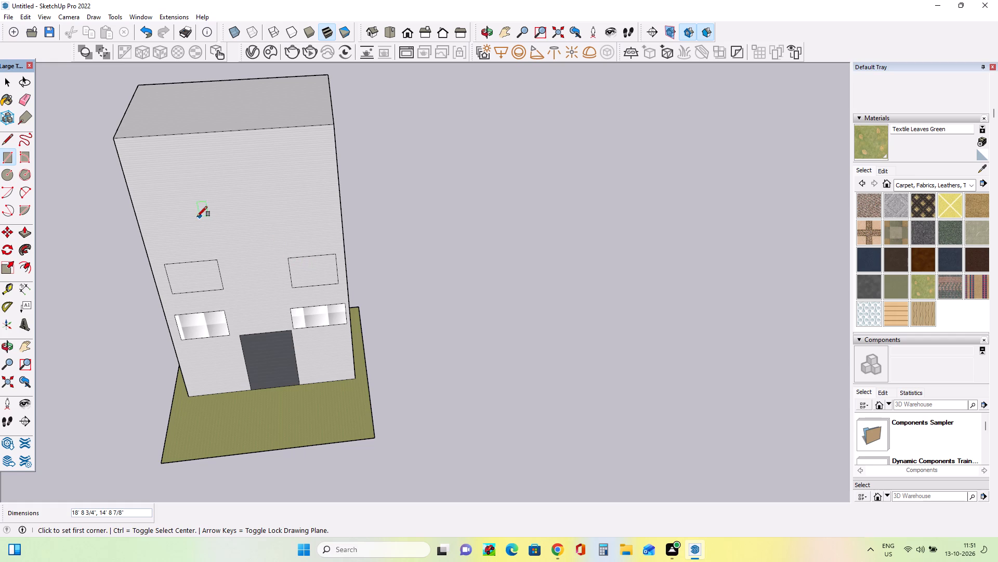
Draw a second row of window rectangles above the new ones, one on each side of the front wall.
left_click_drag(155, 211, 183, 224)
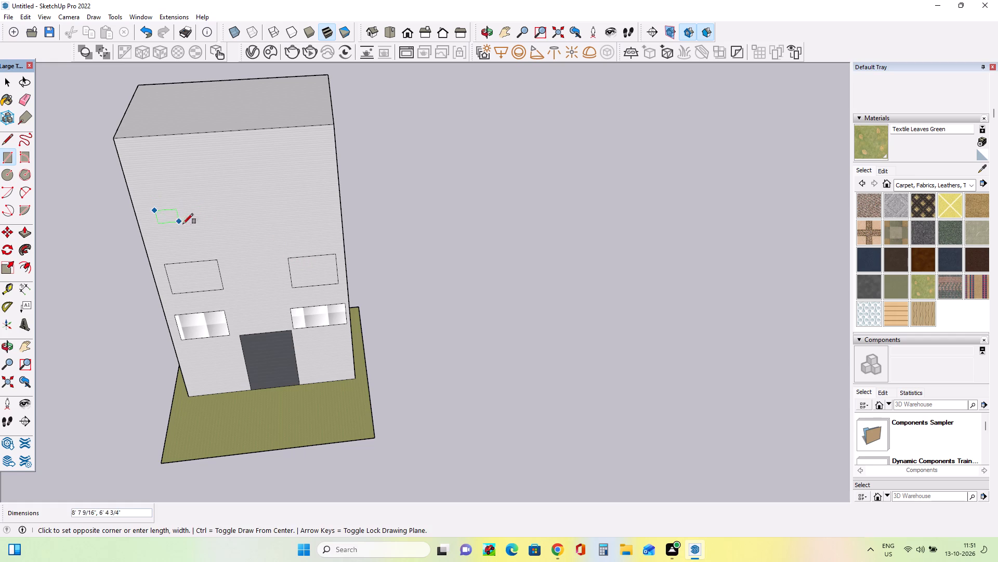
left_click_drag(183, 224, 213, 244)
left_click_drag(262, 198, 324, 237)
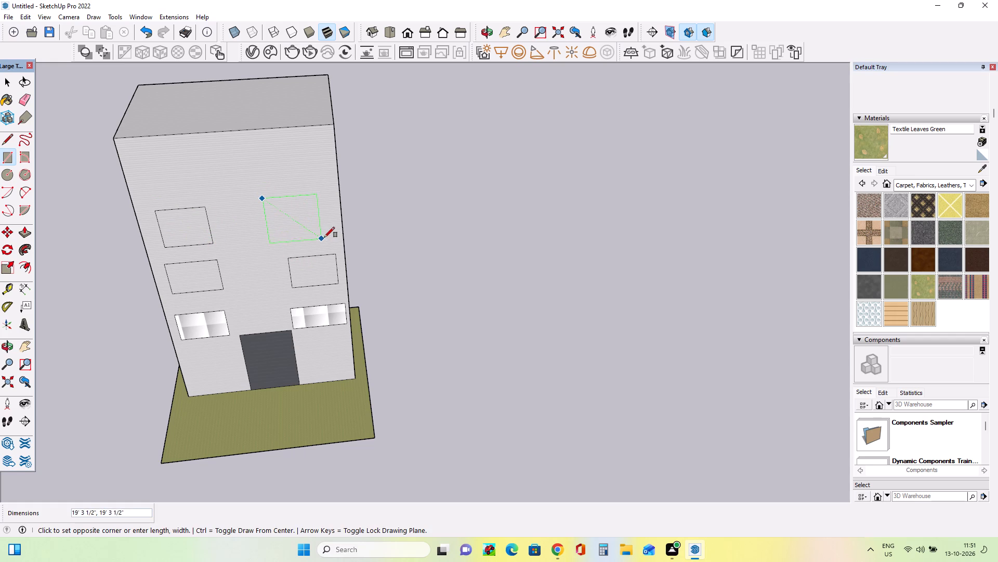
left_click_drag(324, 237, 330, 234)
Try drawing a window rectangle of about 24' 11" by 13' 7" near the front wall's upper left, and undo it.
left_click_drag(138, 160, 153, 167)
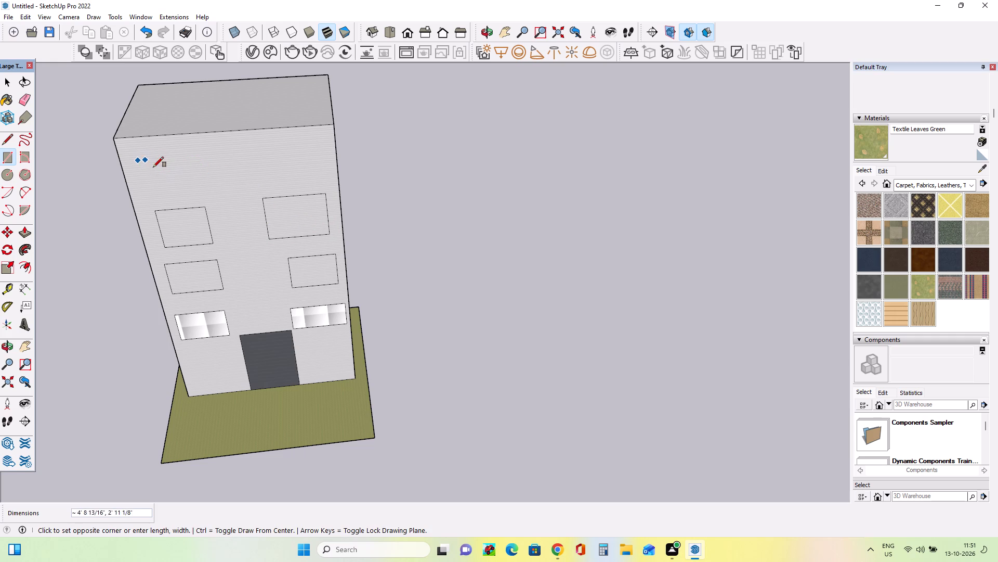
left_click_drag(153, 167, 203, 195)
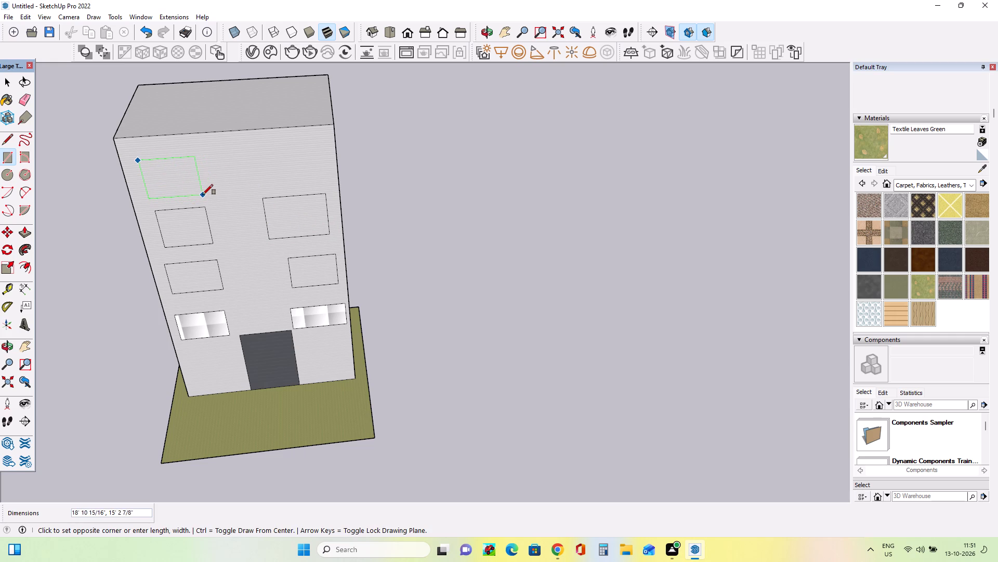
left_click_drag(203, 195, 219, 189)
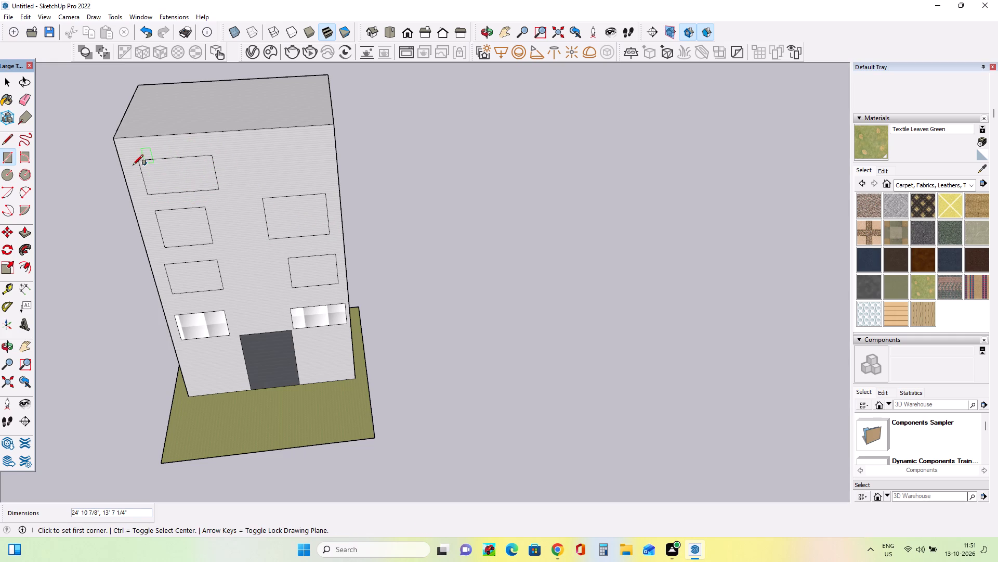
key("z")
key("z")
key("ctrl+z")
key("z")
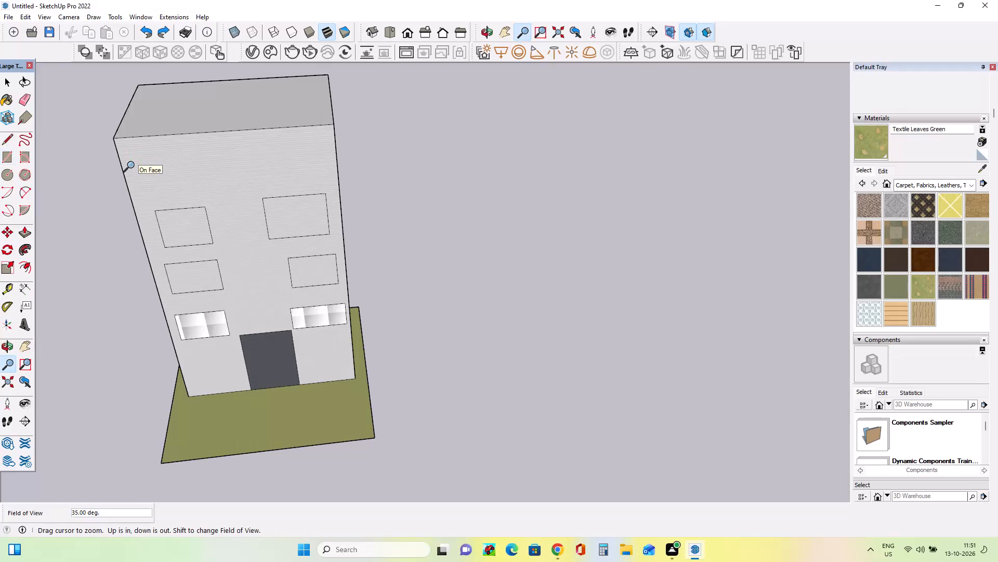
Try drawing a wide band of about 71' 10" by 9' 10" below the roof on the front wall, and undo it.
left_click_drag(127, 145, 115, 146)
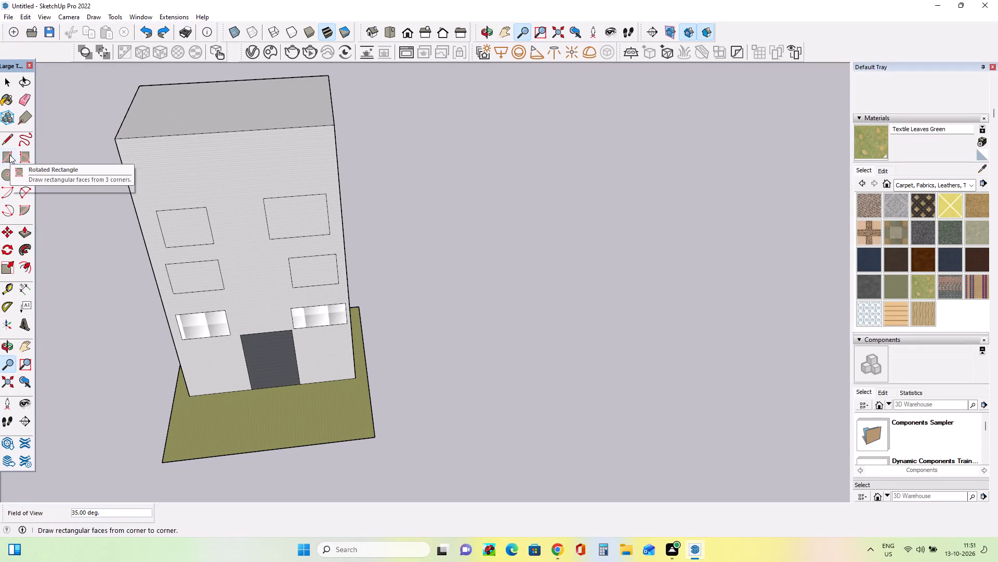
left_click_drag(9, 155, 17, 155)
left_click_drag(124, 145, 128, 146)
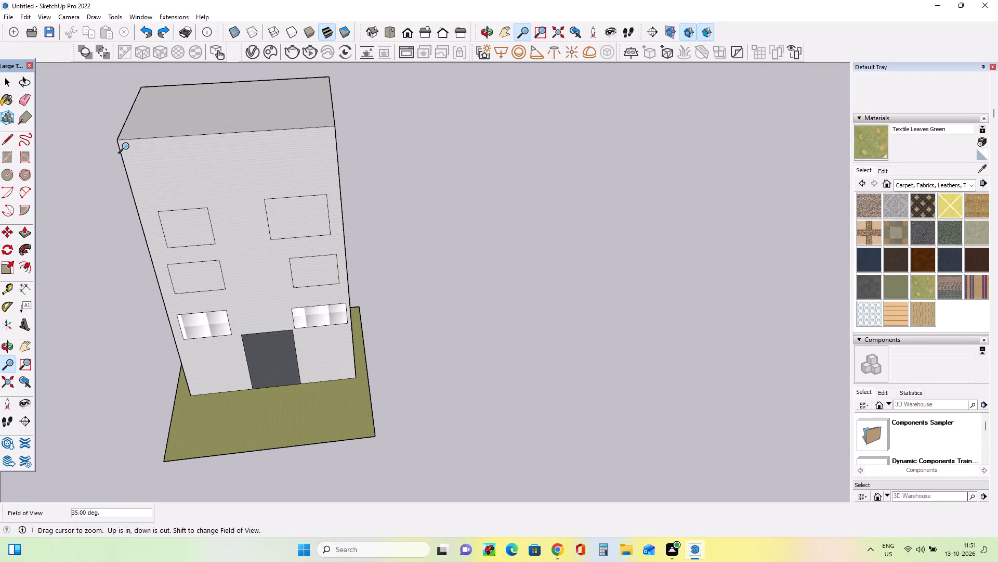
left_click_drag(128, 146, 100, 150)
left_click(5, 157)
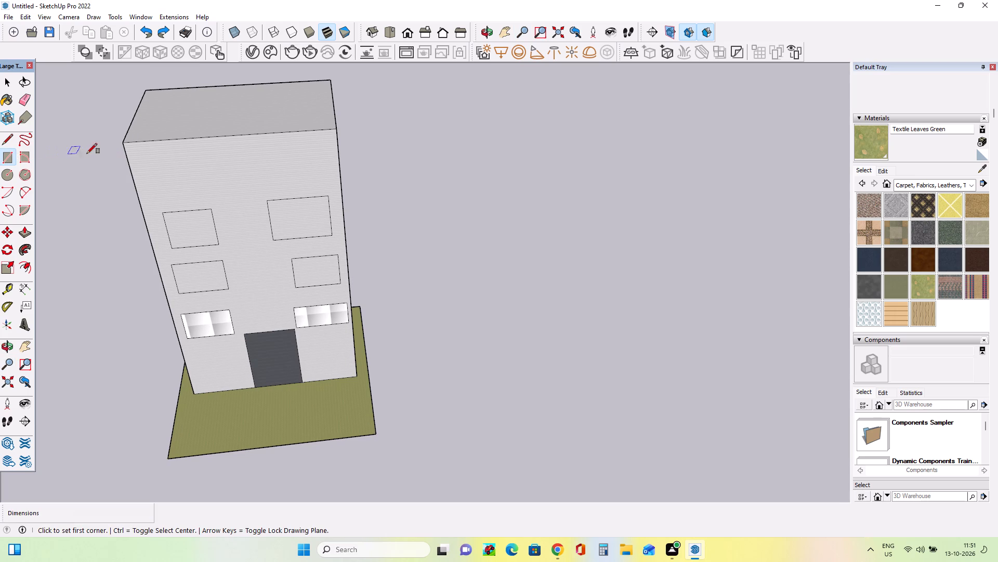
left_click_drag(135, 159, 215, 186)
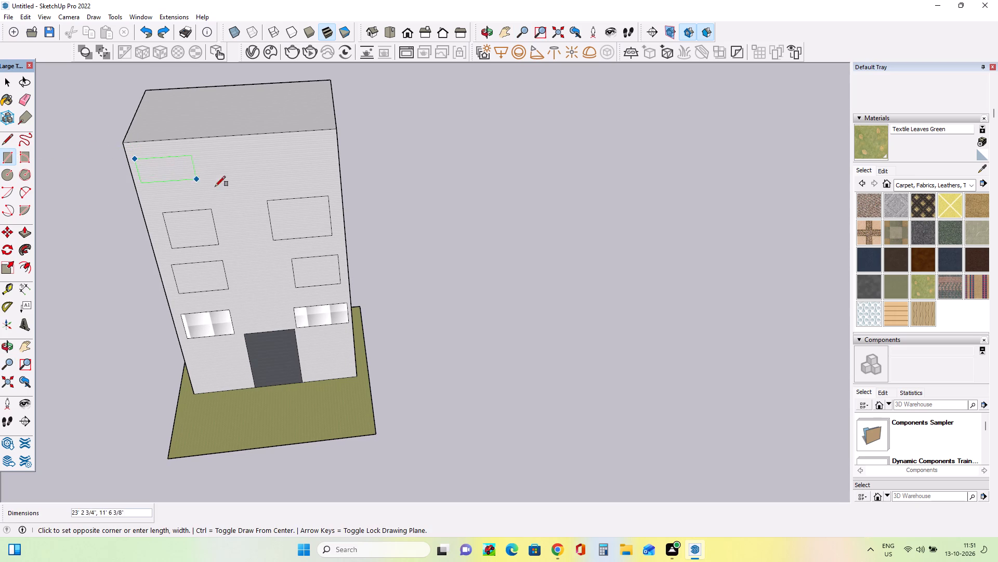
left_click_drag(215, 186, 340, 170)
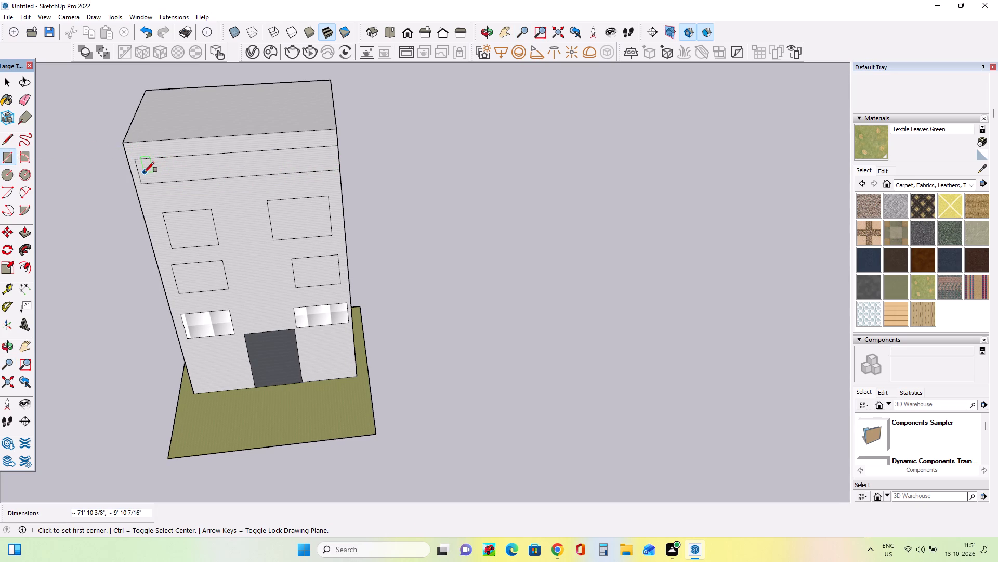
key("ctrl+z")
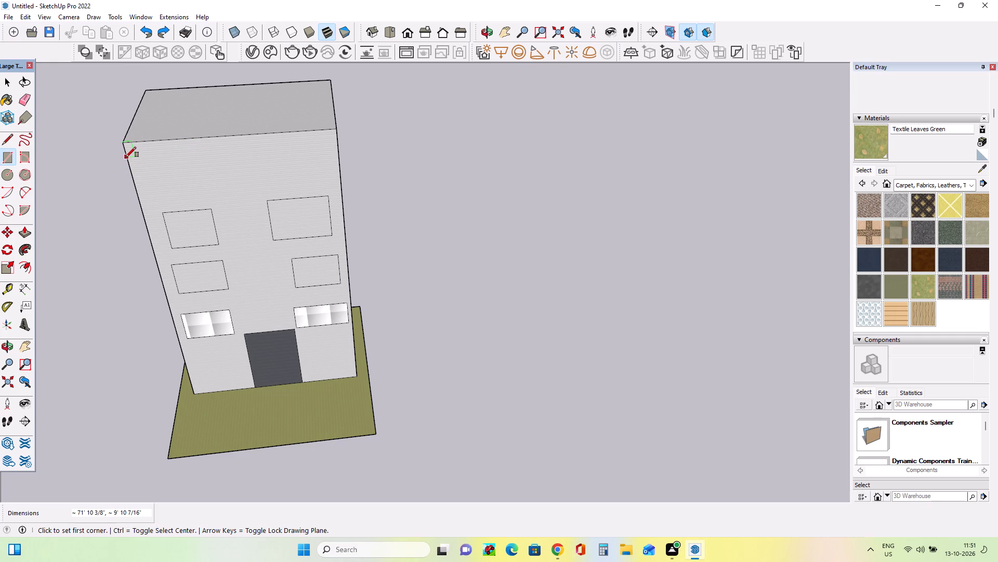
Draw a band rectangle across the front wall's full width just below the roof, about 74' 3" by 11' 10".
left_click_drag(126, 157, 343, 172)
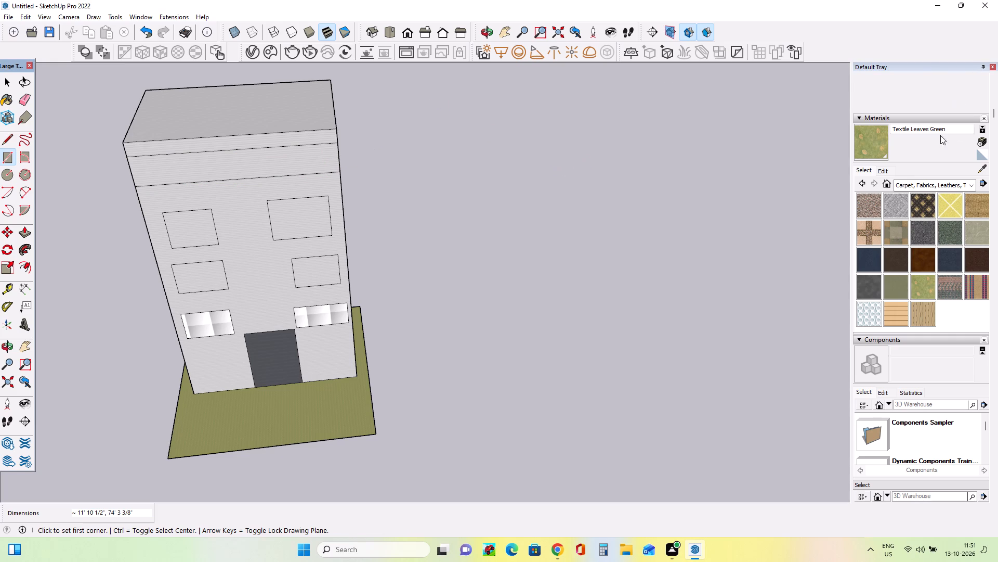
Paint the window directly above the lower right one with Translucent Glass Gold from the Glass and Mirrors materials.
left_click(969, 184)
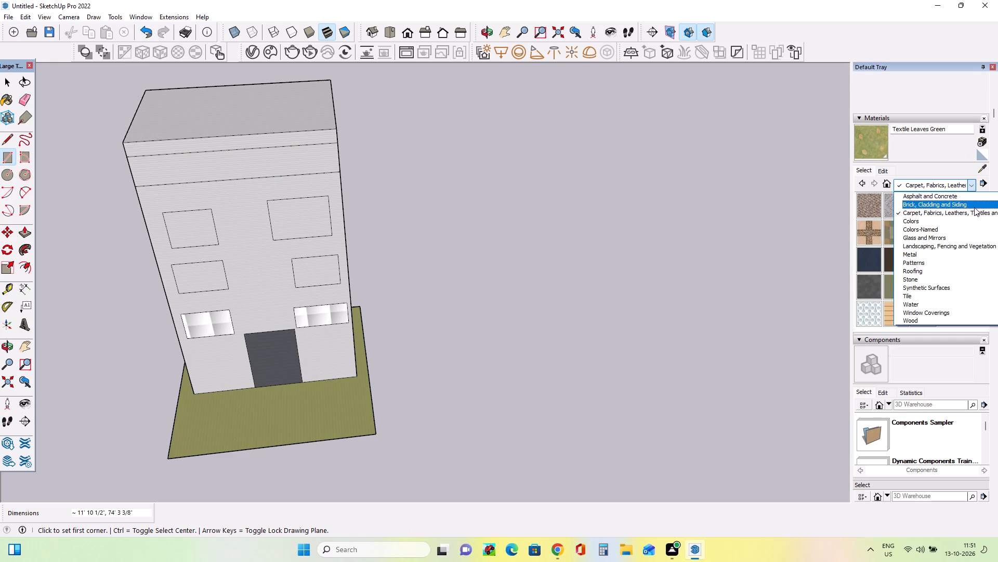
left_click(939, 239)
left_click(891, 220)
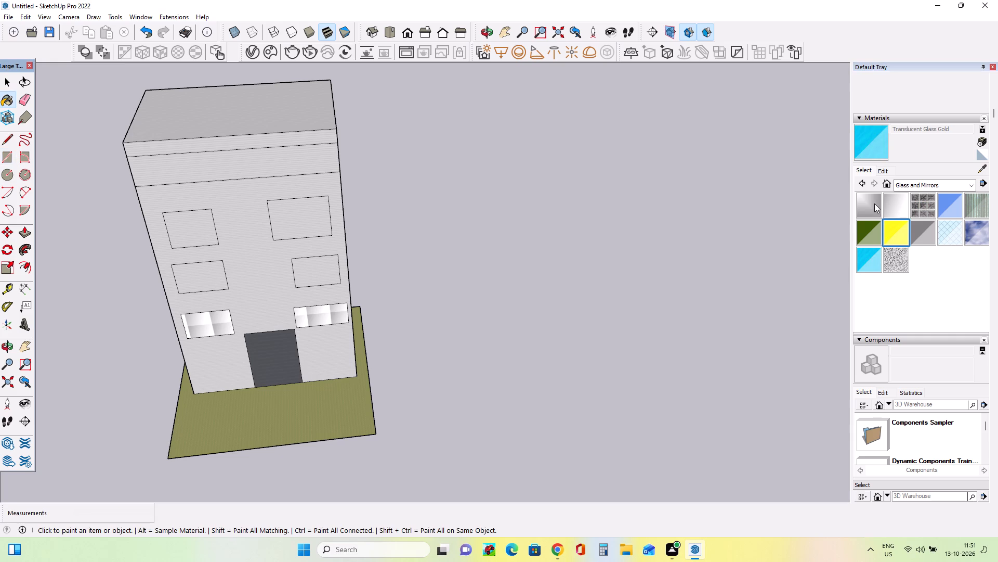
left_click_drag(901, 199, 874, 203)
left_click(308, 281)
Paint the front wall and the two upper windows on its right side with Mirror 02 from Glass and Mirrors.
left_click(892, 209)
left_click_drag(328, 280, 316, 254)
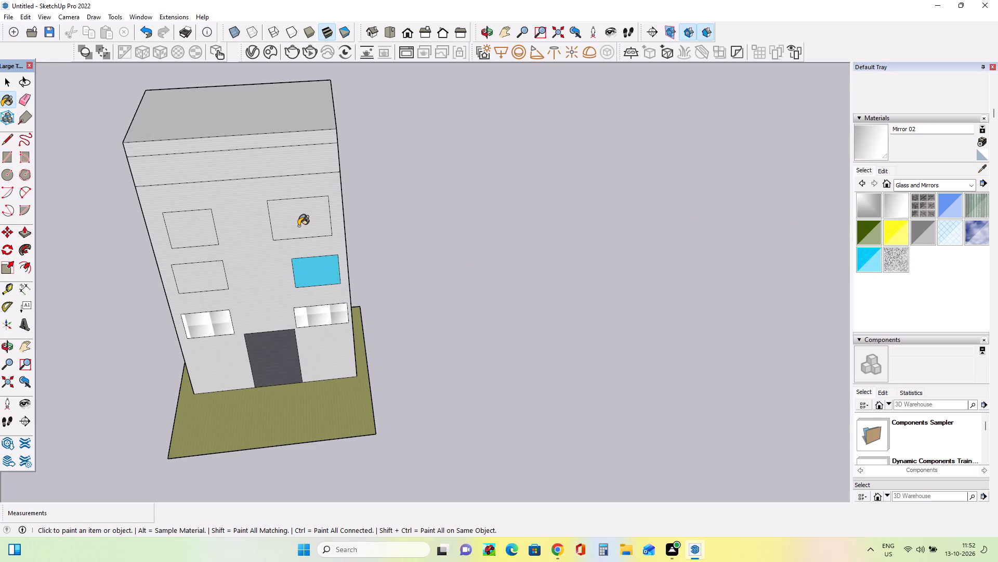
left_click(313, 272)
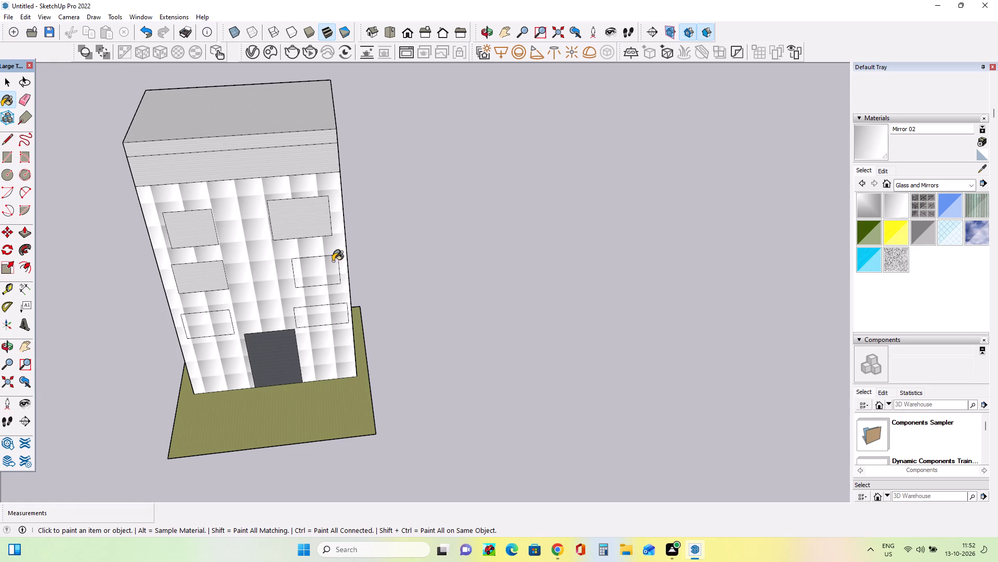
left_click(308, 208)
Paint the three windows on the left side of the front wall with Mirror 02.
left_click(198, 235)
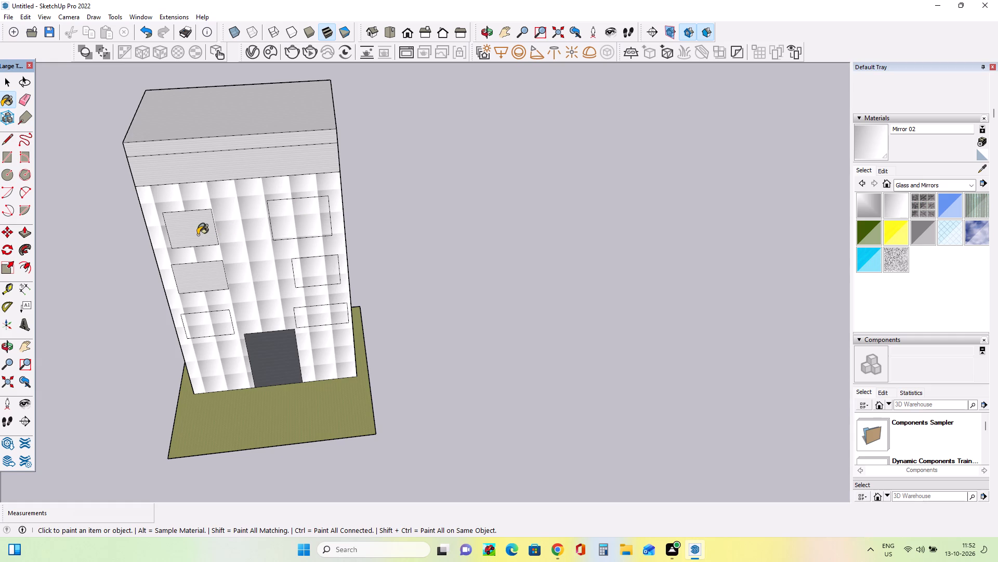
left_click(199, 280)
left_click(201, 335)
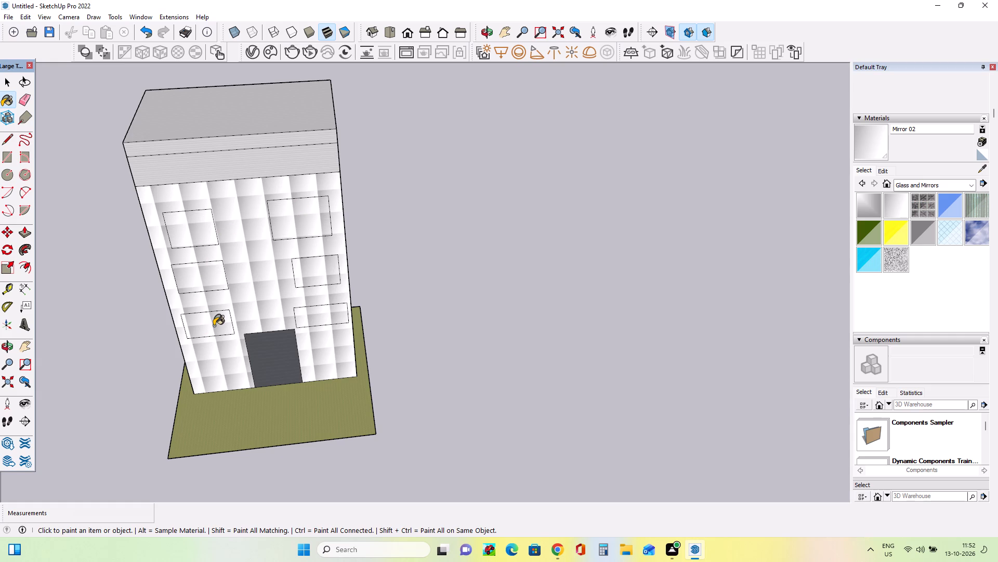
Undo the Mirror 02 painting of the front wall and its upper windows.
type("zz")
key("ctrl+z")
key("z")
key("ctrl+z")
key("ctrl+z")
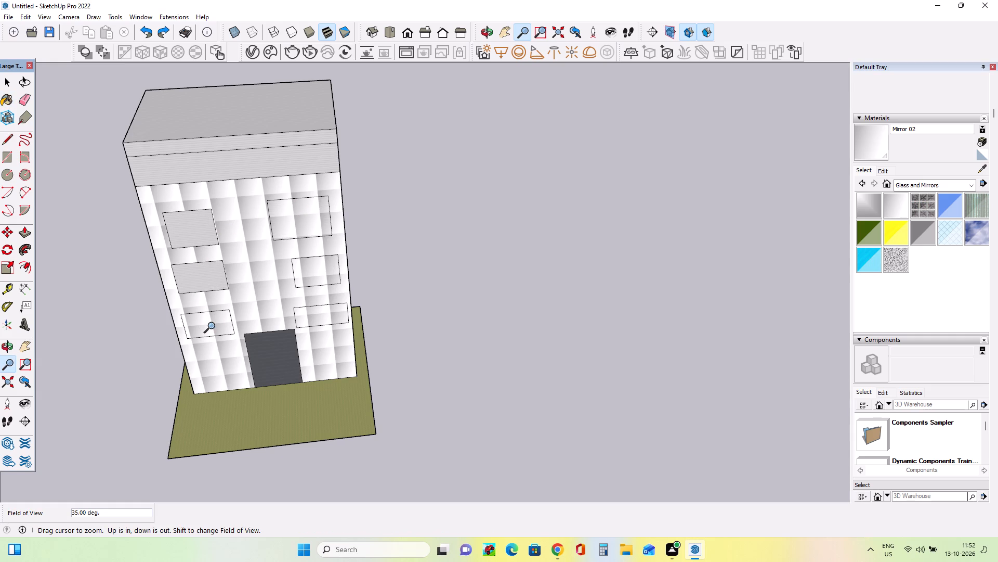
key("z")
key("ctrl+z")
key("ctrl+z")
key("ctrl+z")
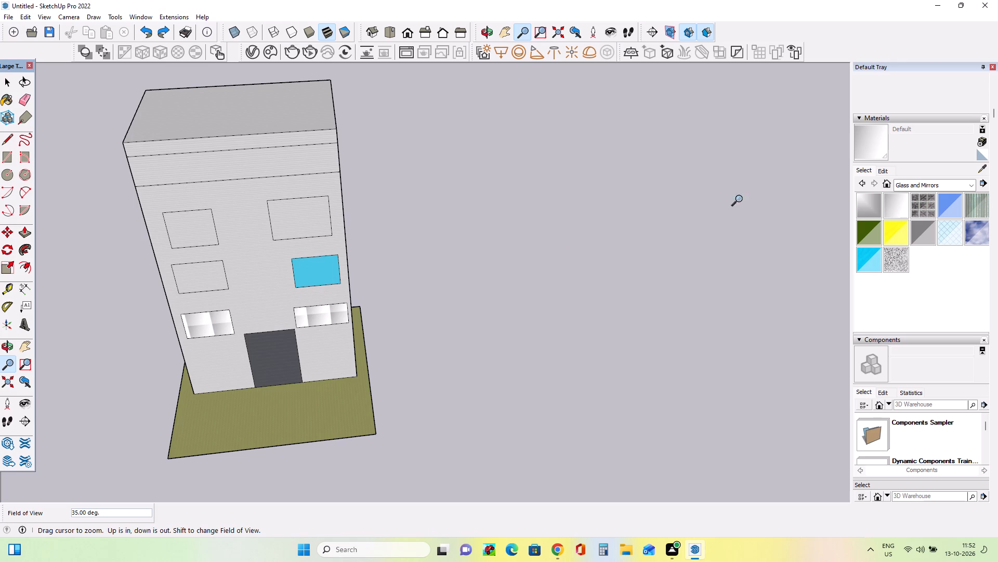
Paint the four windows of the two upper rows with Mirror 02 from Glass and Mirrors, leaving the wall unpainted.
left_click(890, 206)
left_click(309, 274)
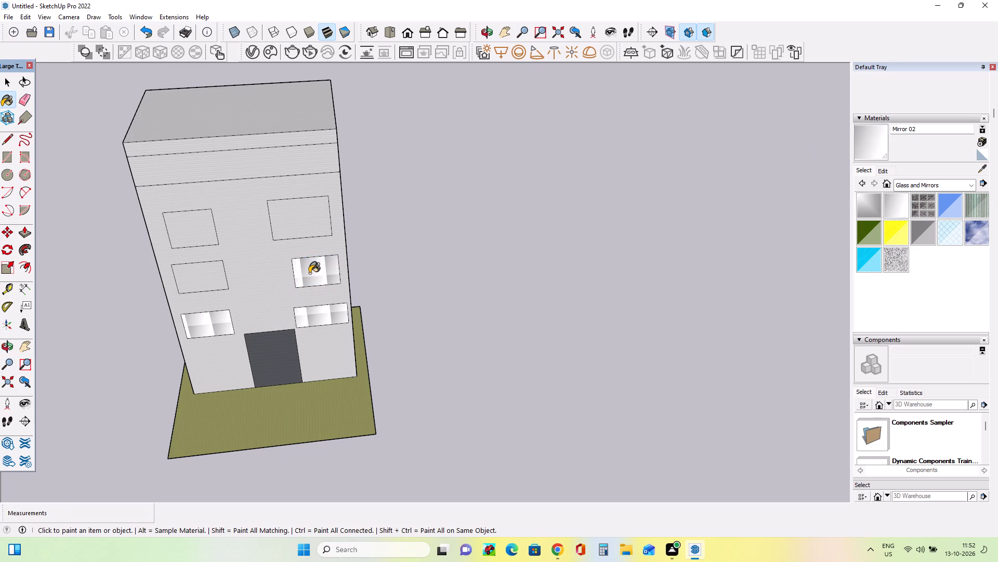
left_click_drag(291, 211, 286, 208)
left_click(196, 227)
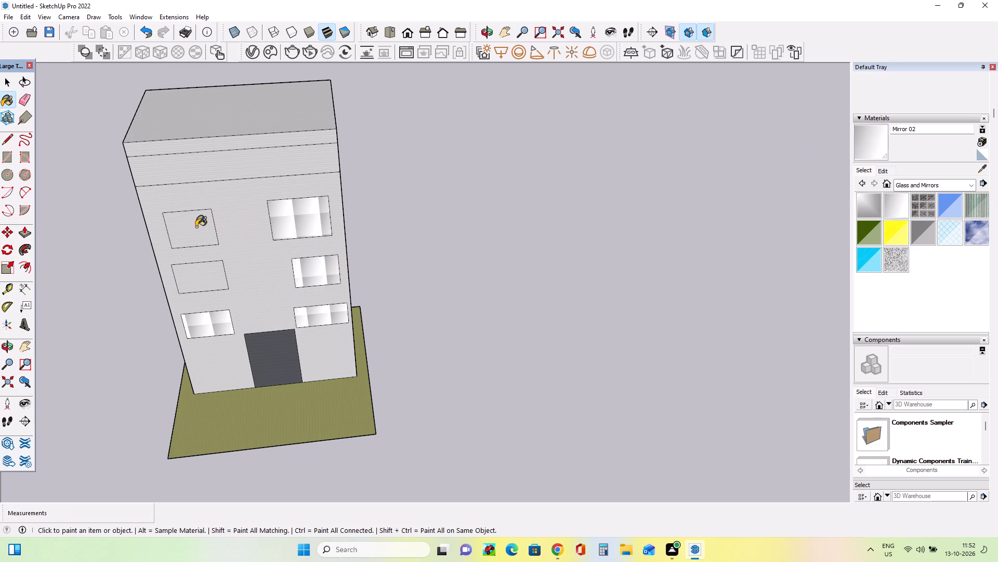
left_click(196, 280)
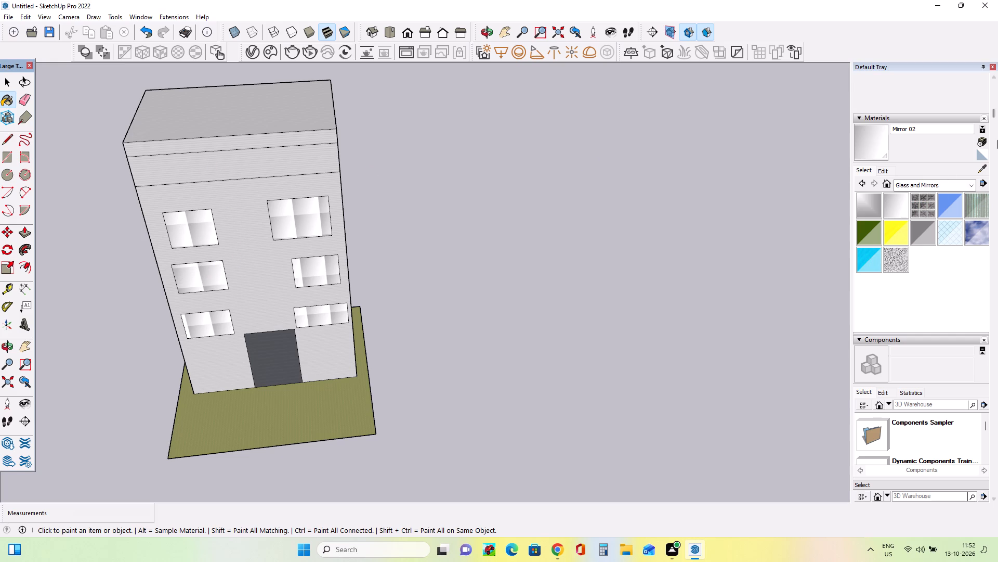
Paint the wide band below the roof on the front wall with Translucent Glass Blue from Glass and Mirrors.
left_click(959, 197)
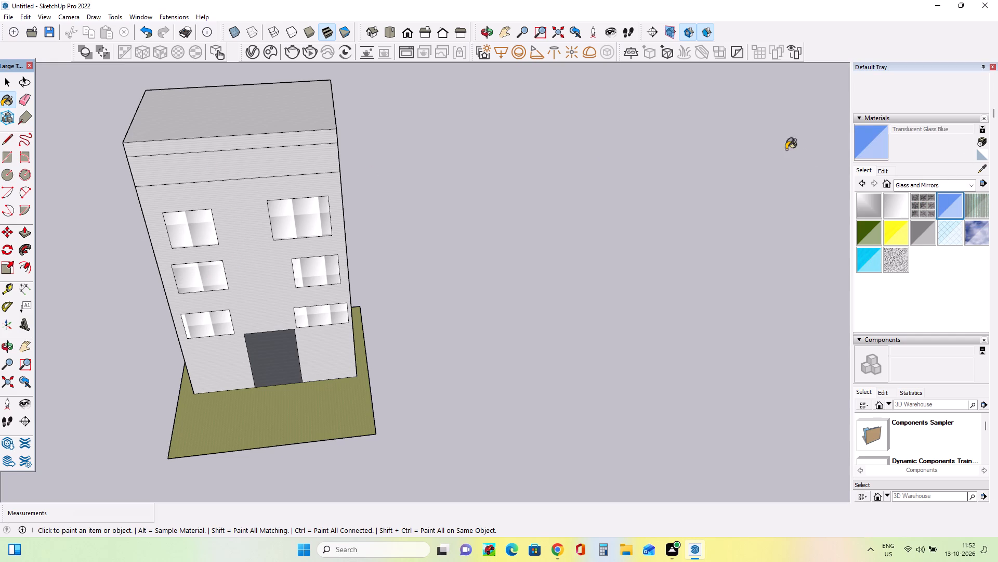
left_click(203, 172)
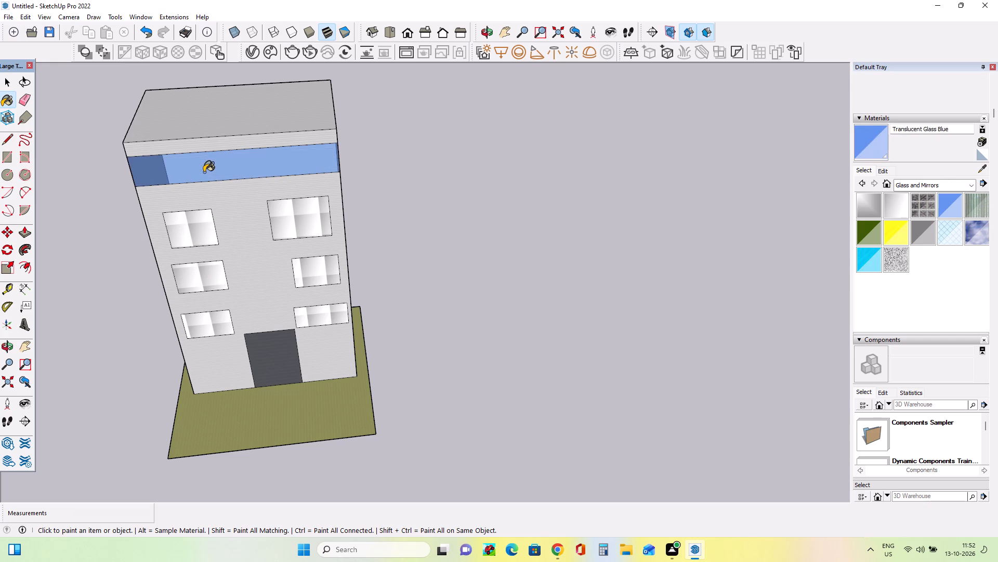
left_click(324, 161)
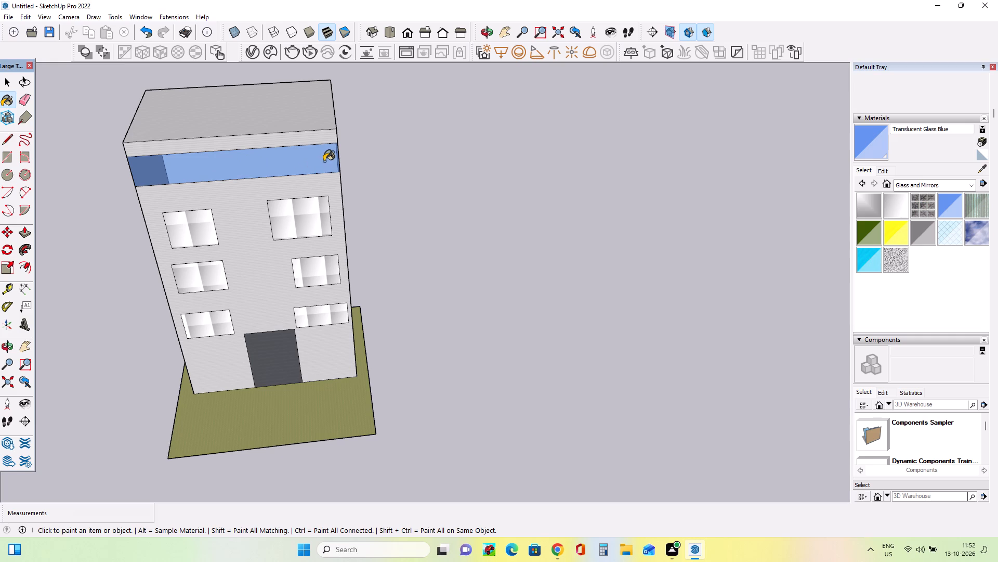
left_click(321, 158)
Paint the ground plane around the building with Grass Dark Green from the Landscaping, Fencing and Vegetation materials.
scroll(384, 375, "down", 2)
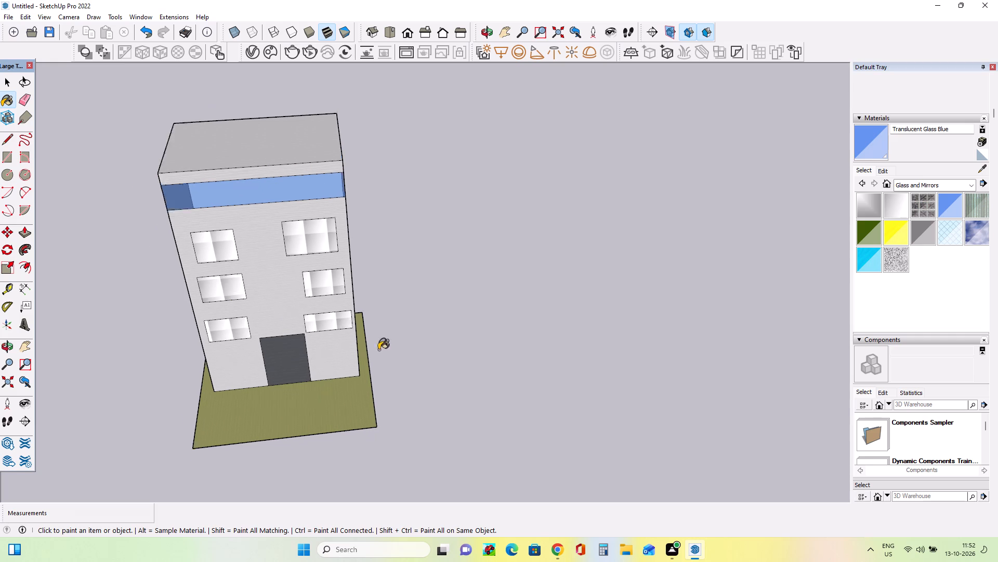
scroll(378, 350, "down", 3)
scroll(366, 337, "up", 9)
scroll(366, 335, "down", 11)
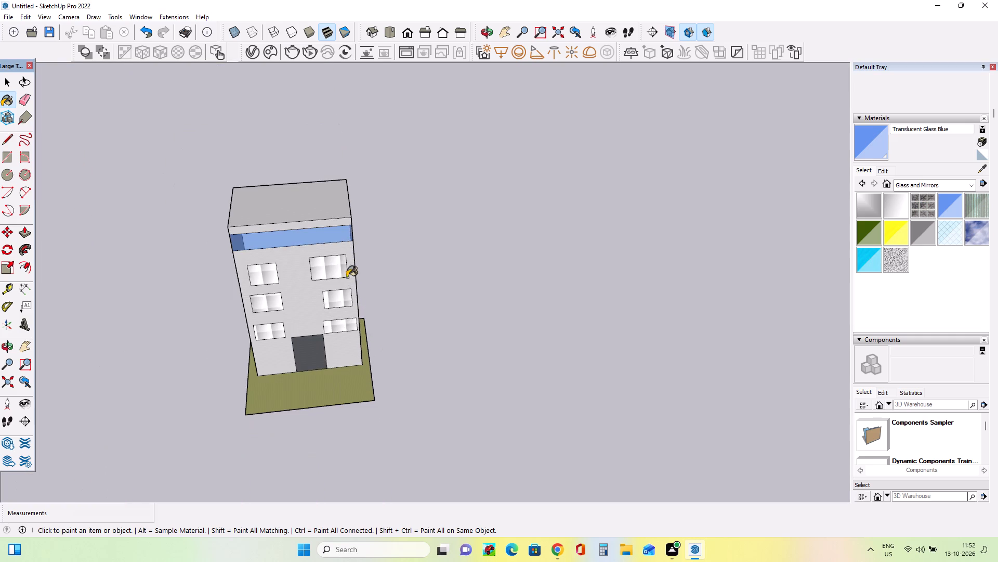
scroll(347, 339, "up", 4)
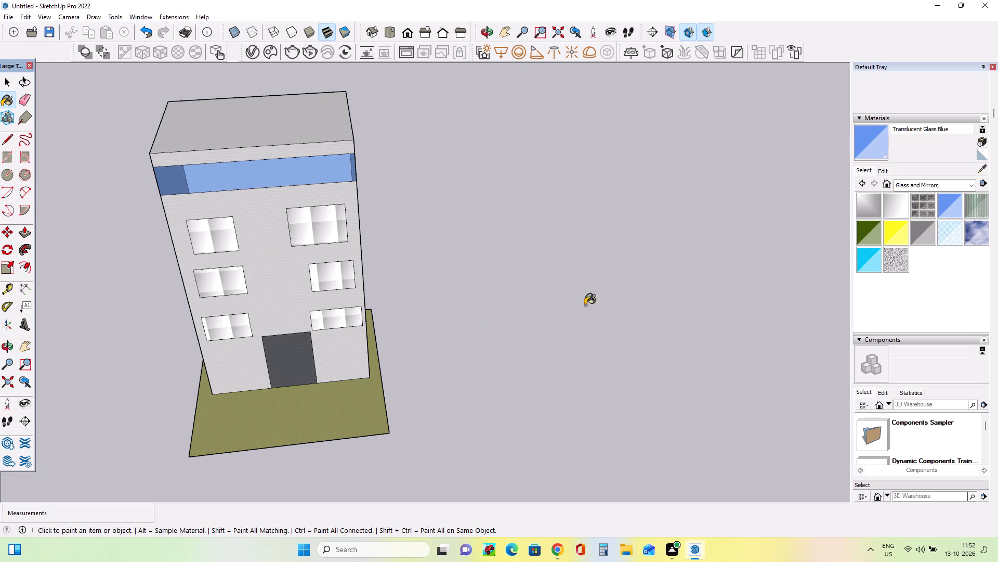
left_click(970, 186)
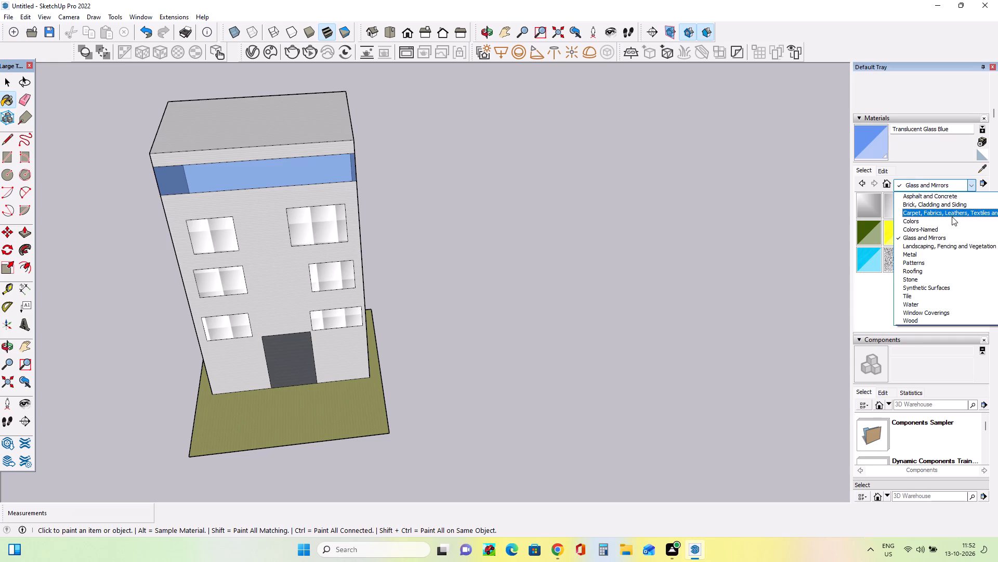
left_click(941, 246)
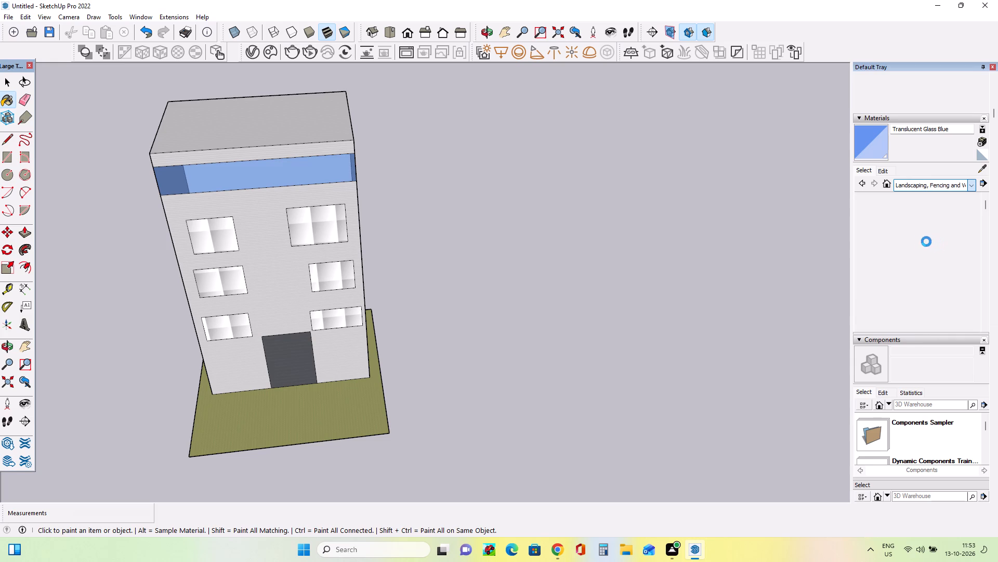
left_click(946, 262)
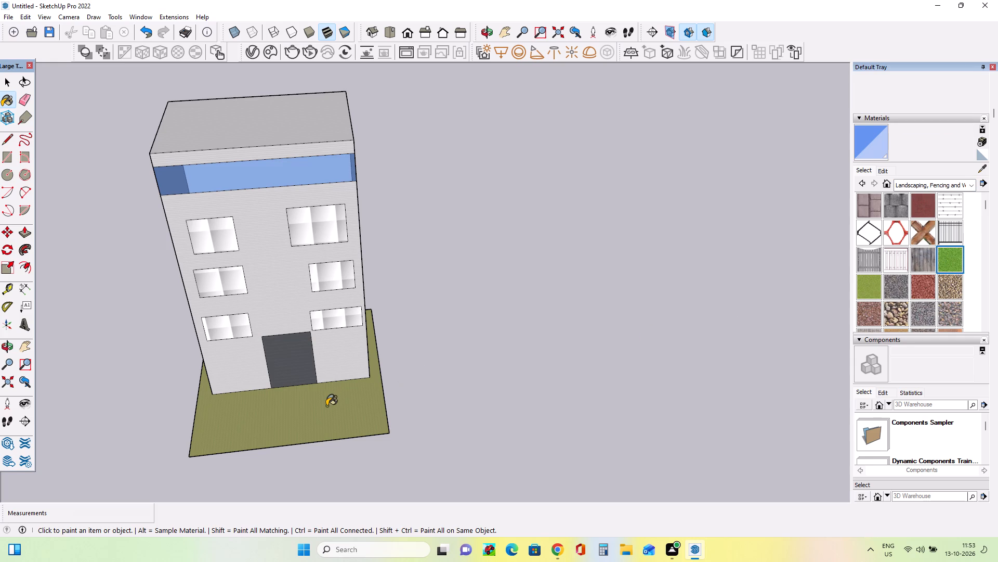
left_click(326, 406)
right_click_drag(326, 406, 331, 404)
left_click(318, 415)
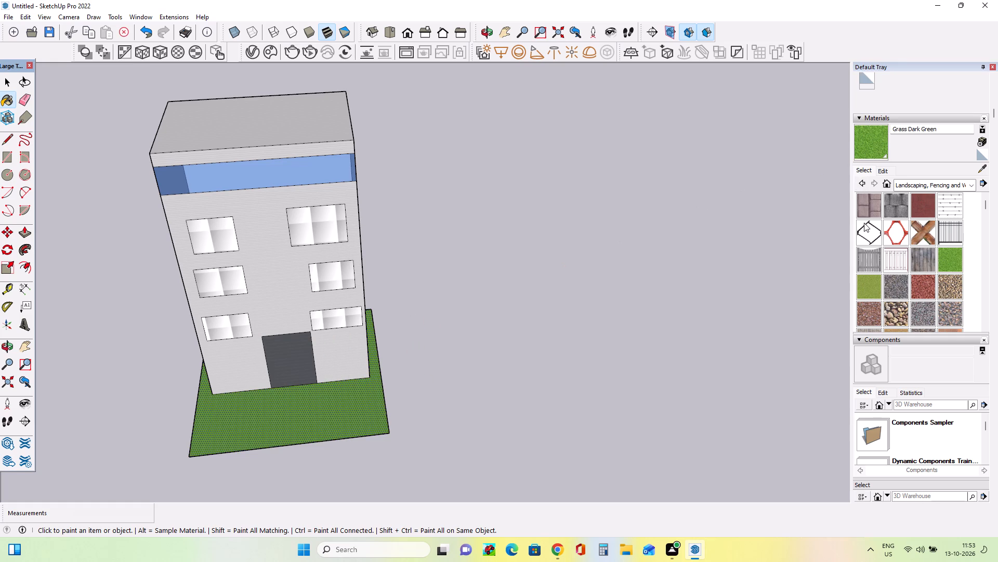
left_click(796, 266)
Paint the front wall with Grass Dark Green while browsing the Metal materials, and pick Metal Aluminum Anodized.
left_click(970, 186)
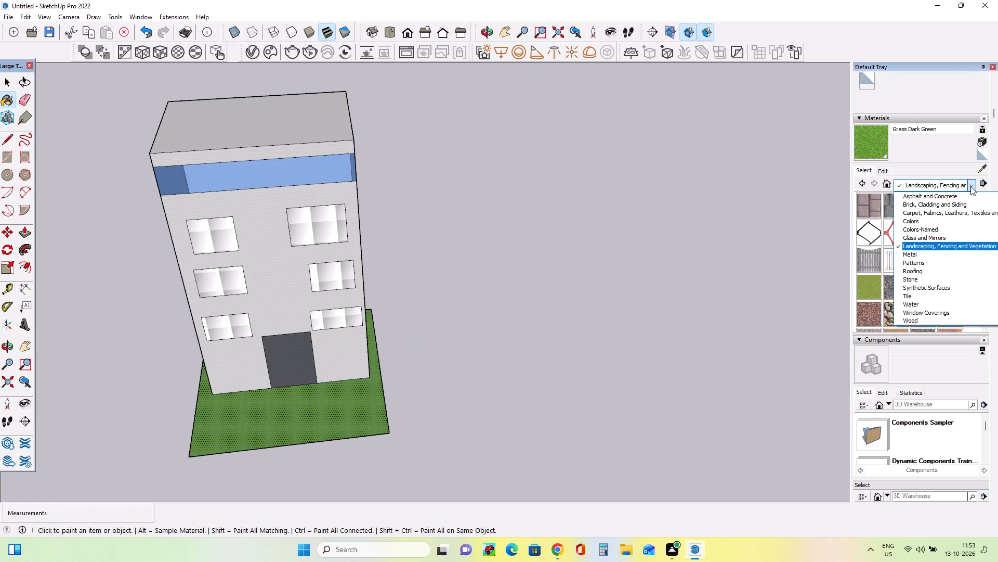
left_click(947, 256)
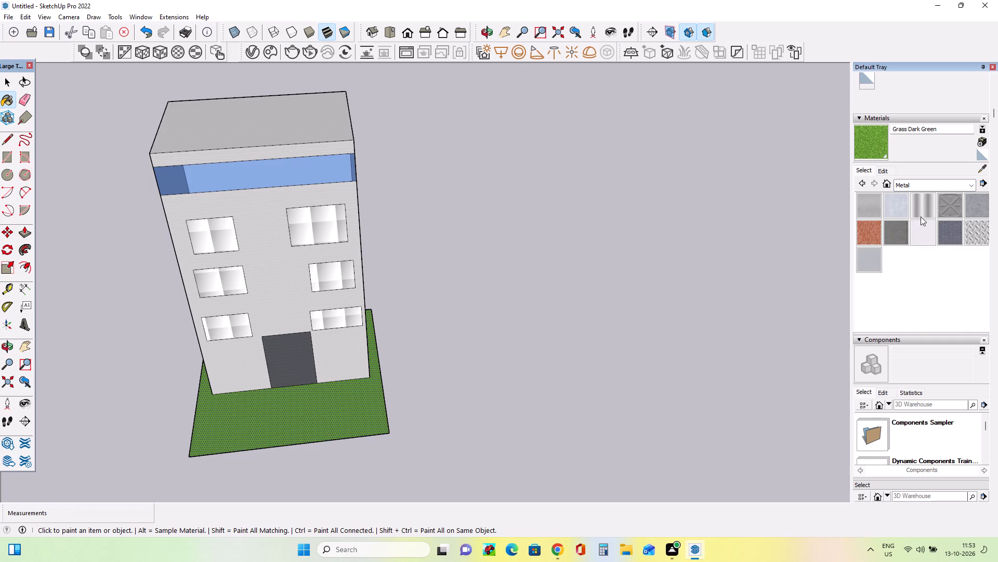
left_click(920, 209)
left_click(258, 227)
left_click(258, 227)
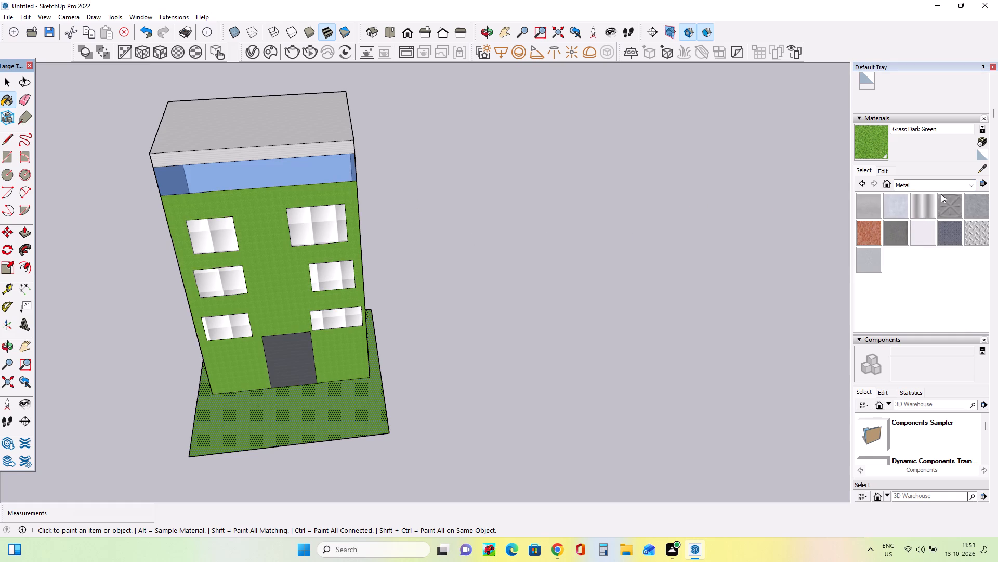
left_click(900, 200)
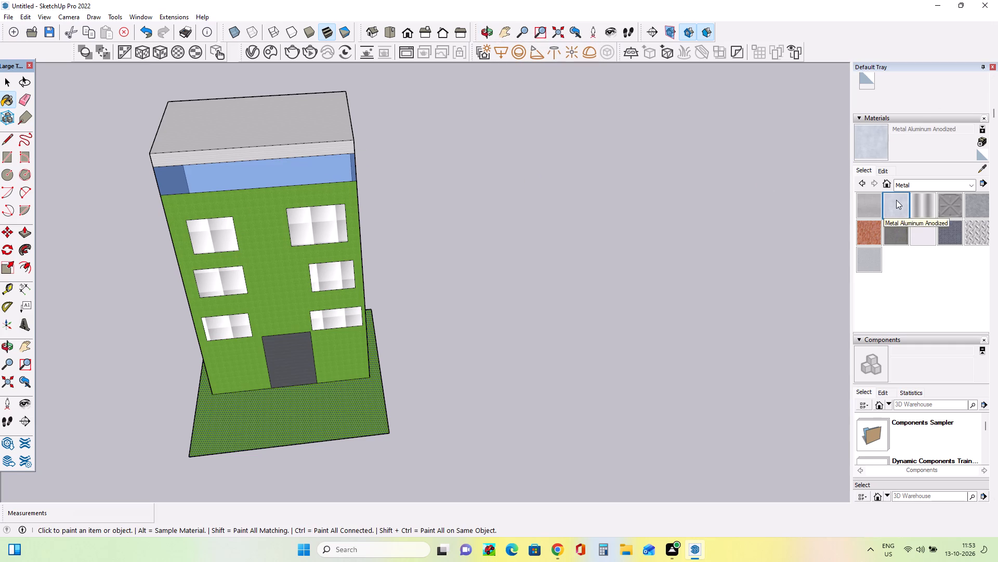
Paint the front wall around the windows and the roof surface with Color B01 from the Colors materials.
left_click(971, 189)
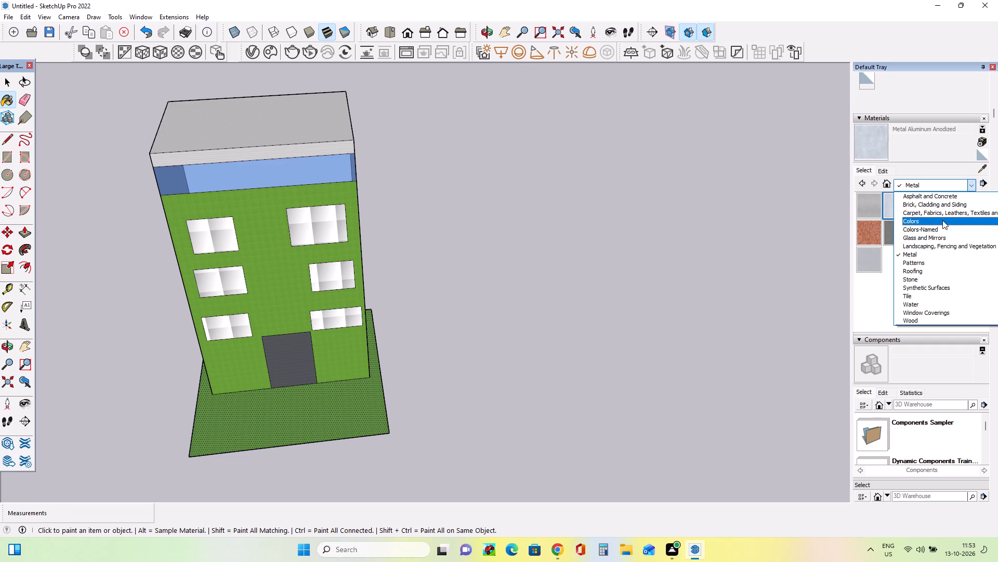
left_click(942, 220)
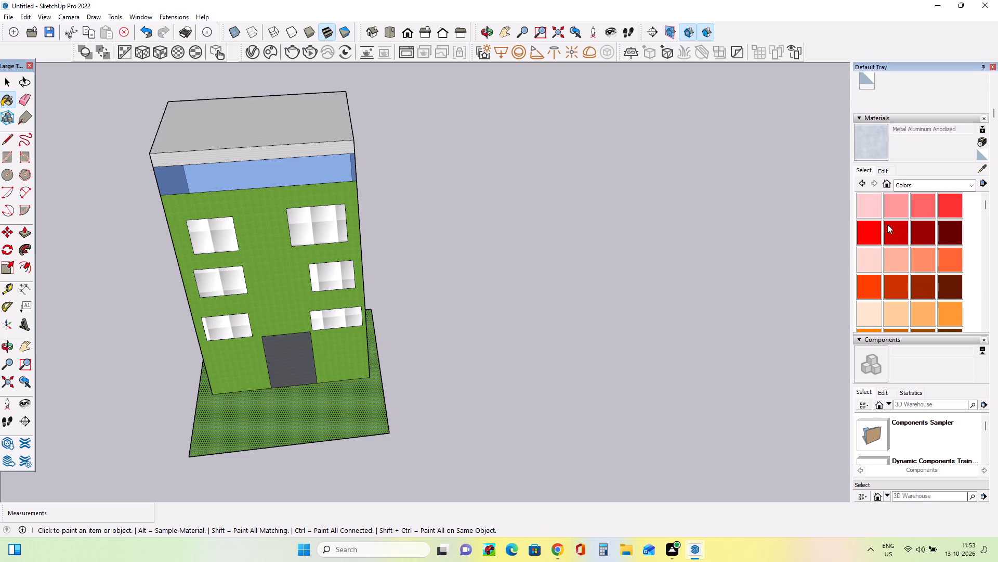
left_click(871, 265)
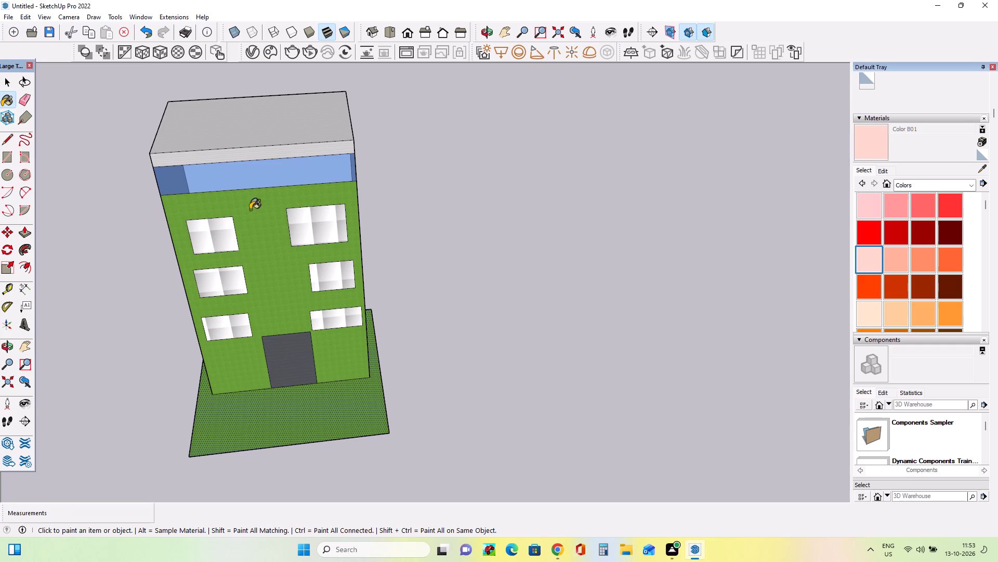
left_click(247, 227)
left_click(248, 227)
left_click(249, 227)
left_click_drag(253, 227, 275, 235)
left_click(275, 235)
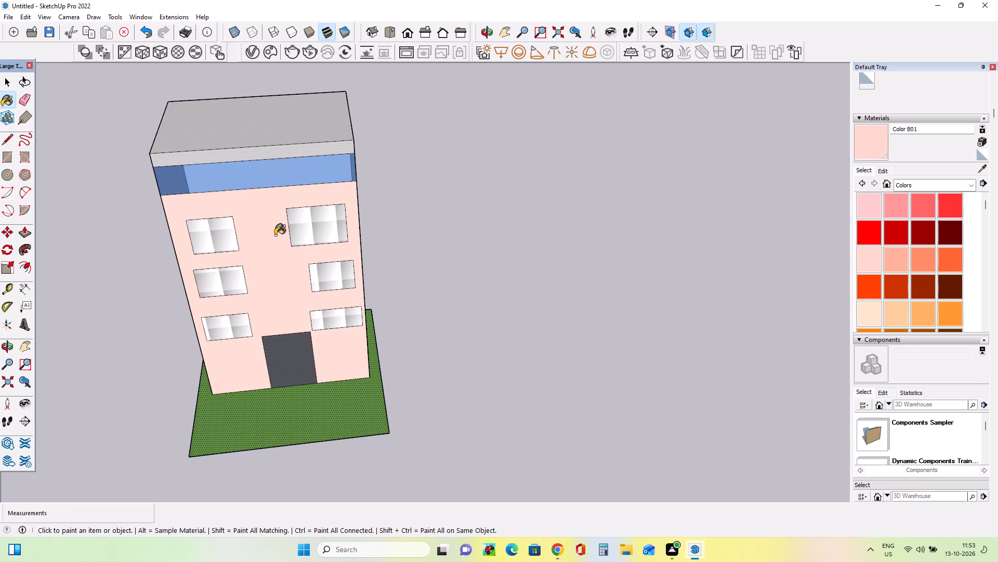
left_click(321, 127)
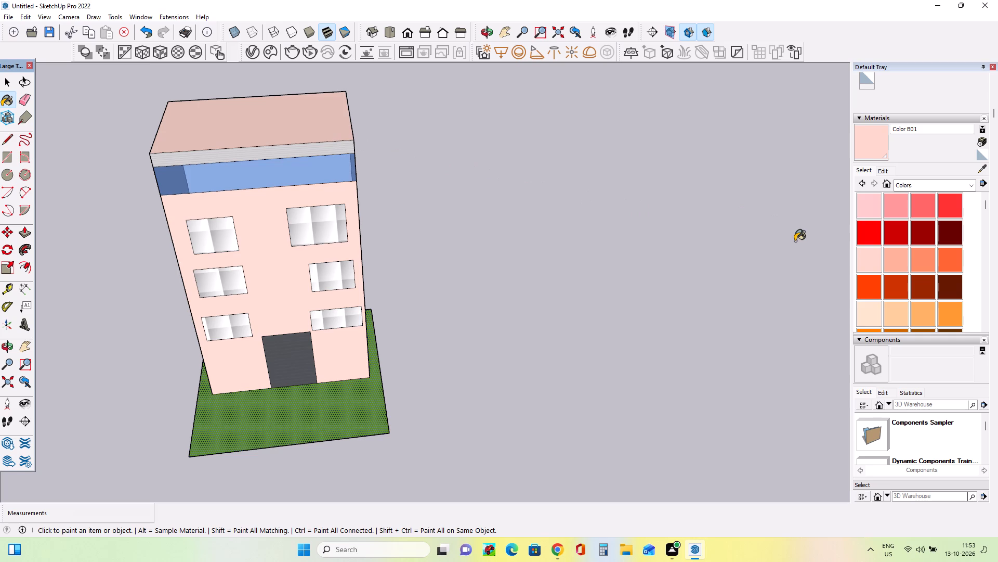
Paint the narrow strip between the roof and the blue glass band with Color A08 from the Colors materials.
left_click(952, 237)
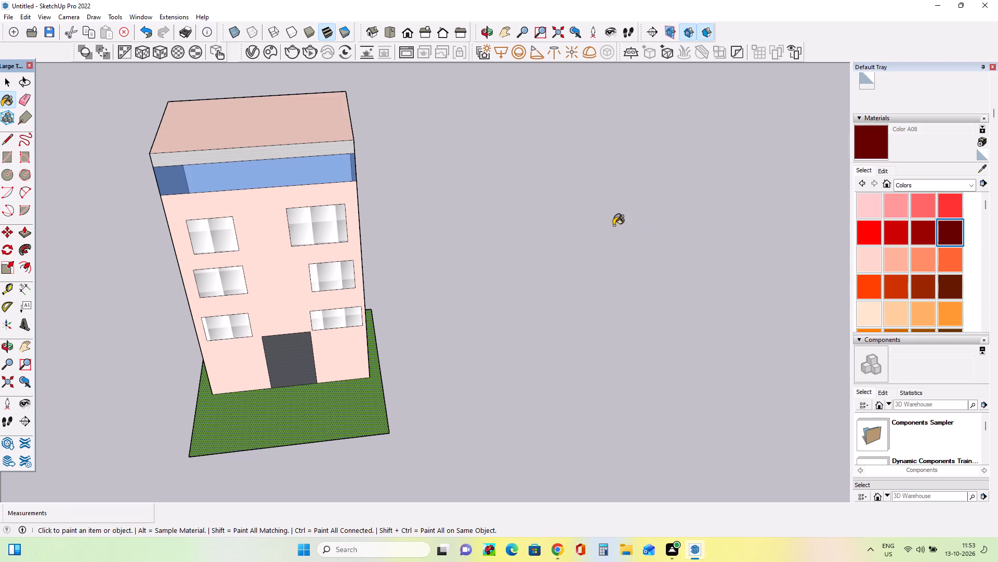
left_click(344, 150)
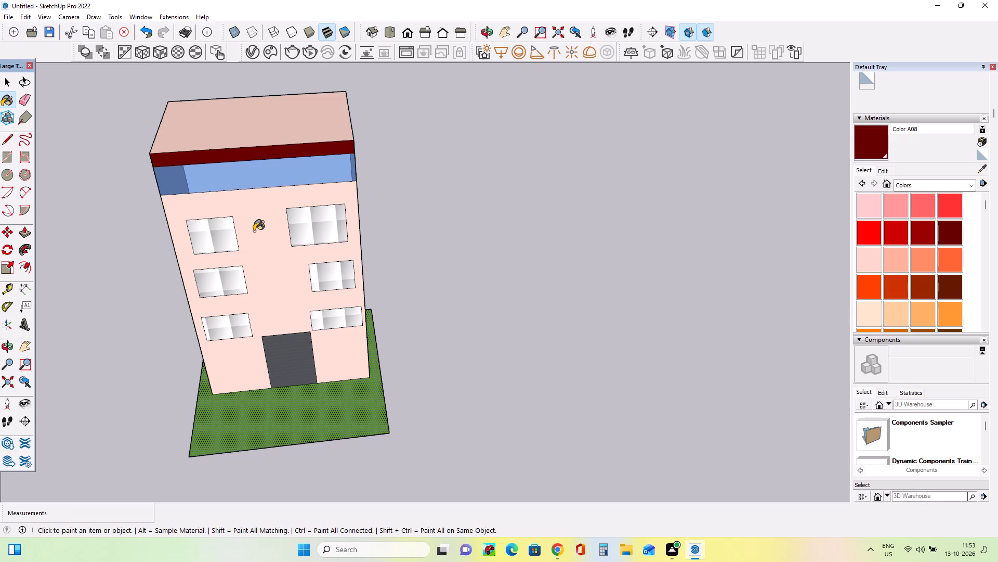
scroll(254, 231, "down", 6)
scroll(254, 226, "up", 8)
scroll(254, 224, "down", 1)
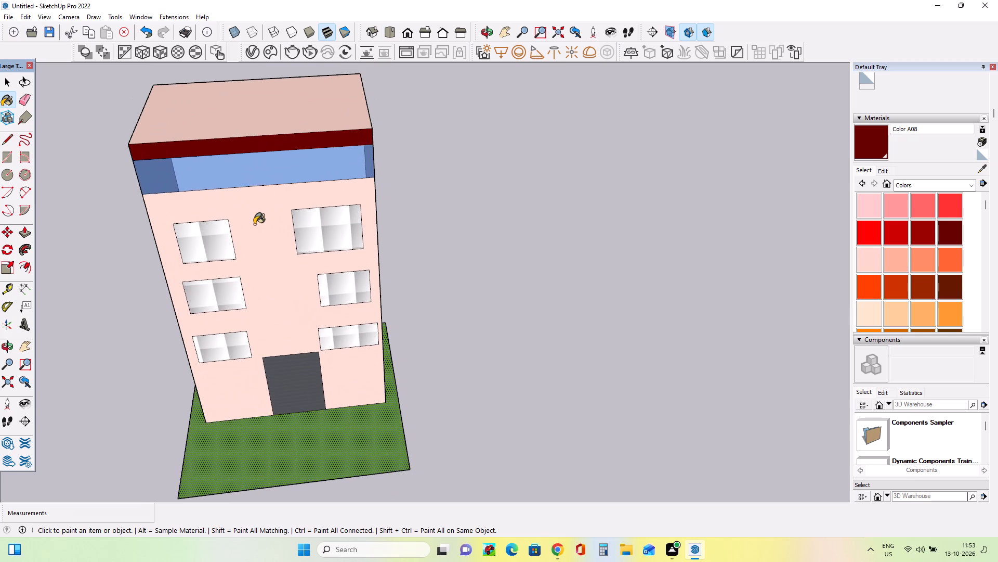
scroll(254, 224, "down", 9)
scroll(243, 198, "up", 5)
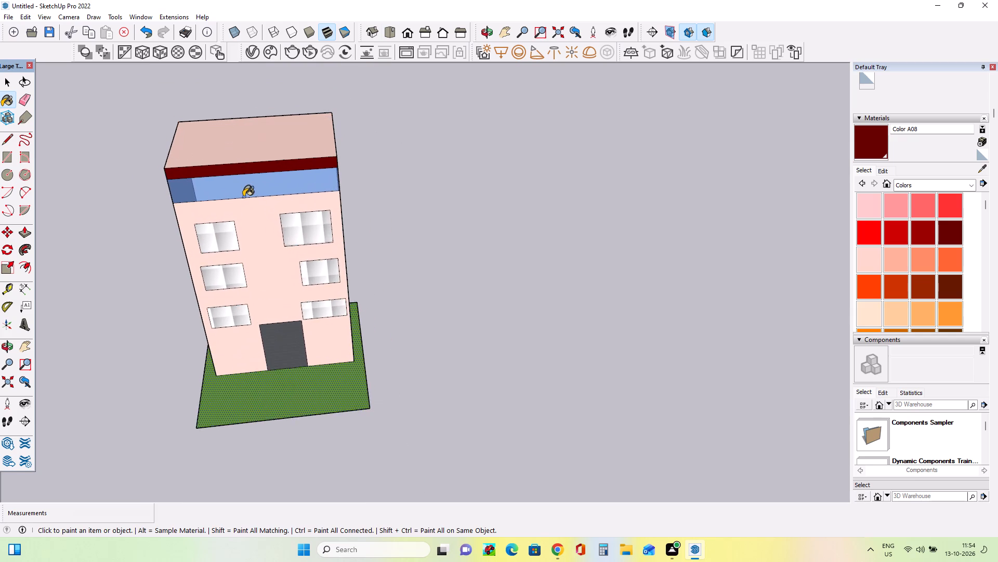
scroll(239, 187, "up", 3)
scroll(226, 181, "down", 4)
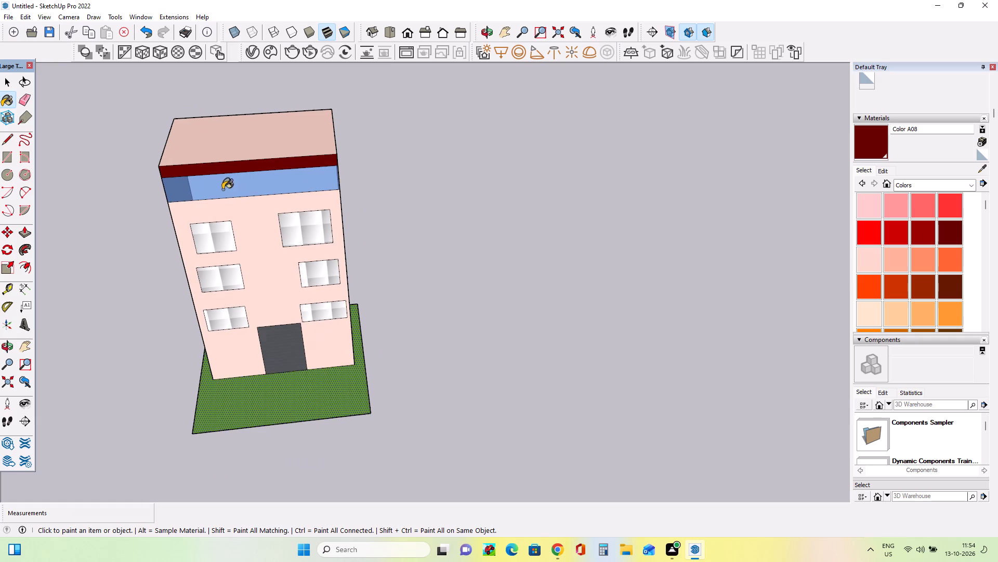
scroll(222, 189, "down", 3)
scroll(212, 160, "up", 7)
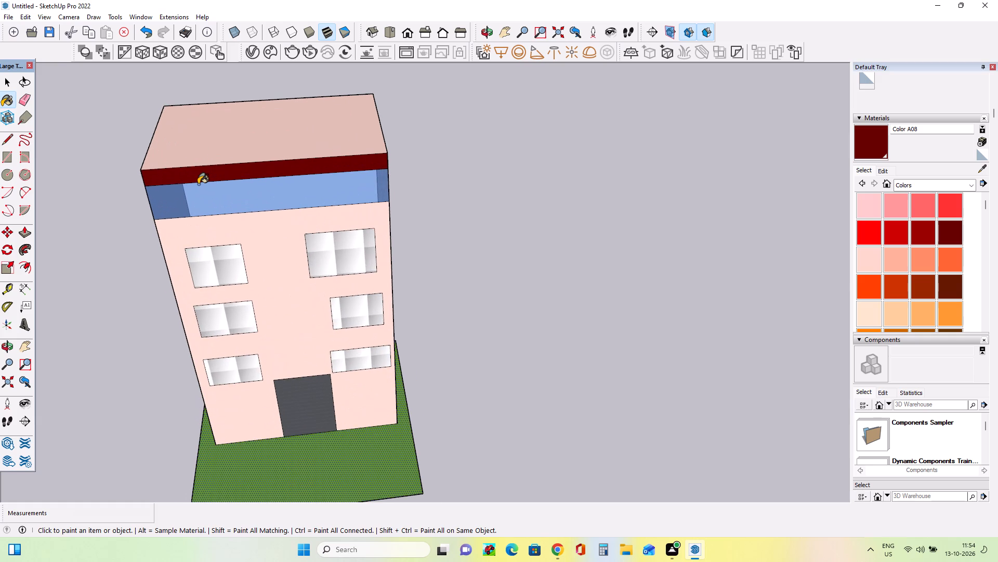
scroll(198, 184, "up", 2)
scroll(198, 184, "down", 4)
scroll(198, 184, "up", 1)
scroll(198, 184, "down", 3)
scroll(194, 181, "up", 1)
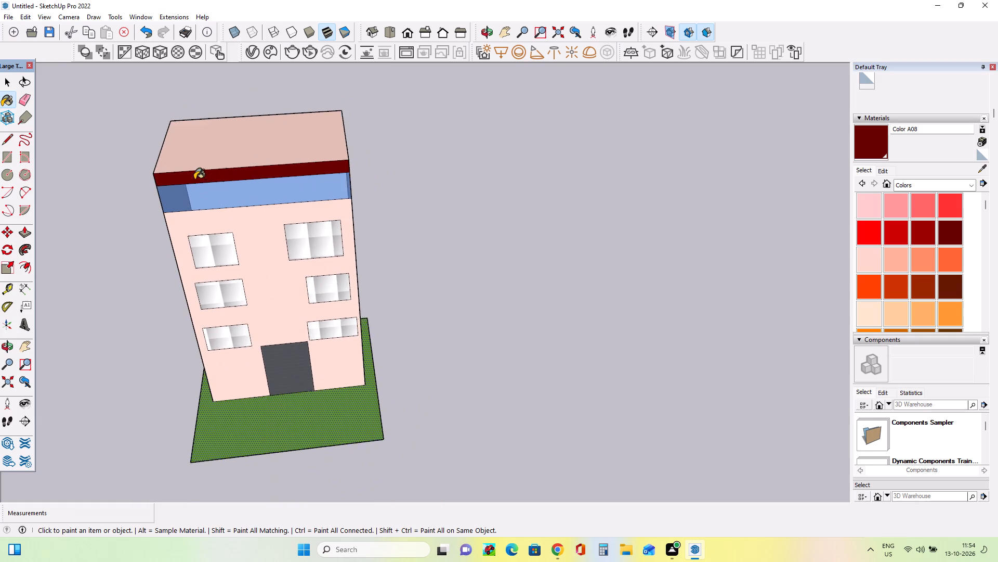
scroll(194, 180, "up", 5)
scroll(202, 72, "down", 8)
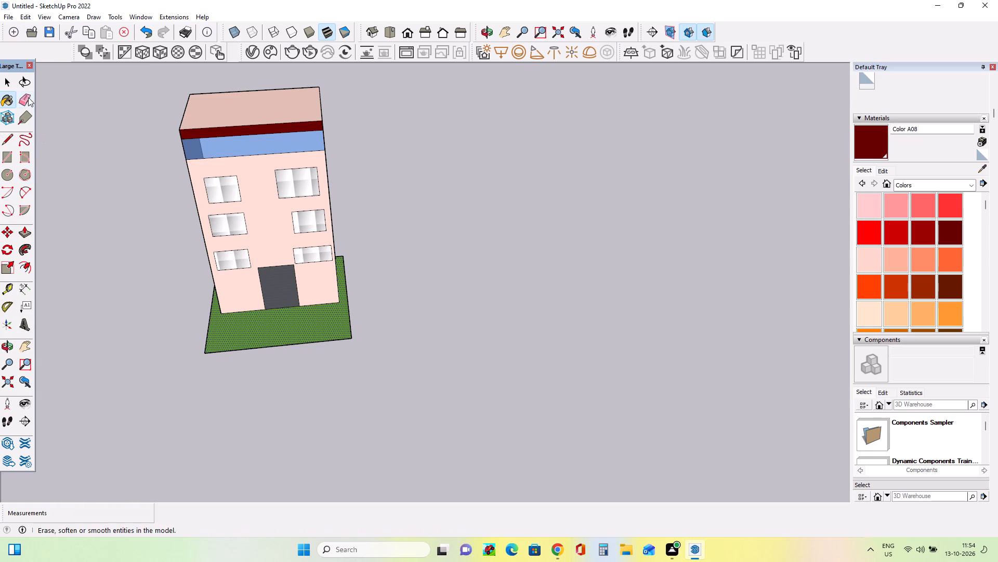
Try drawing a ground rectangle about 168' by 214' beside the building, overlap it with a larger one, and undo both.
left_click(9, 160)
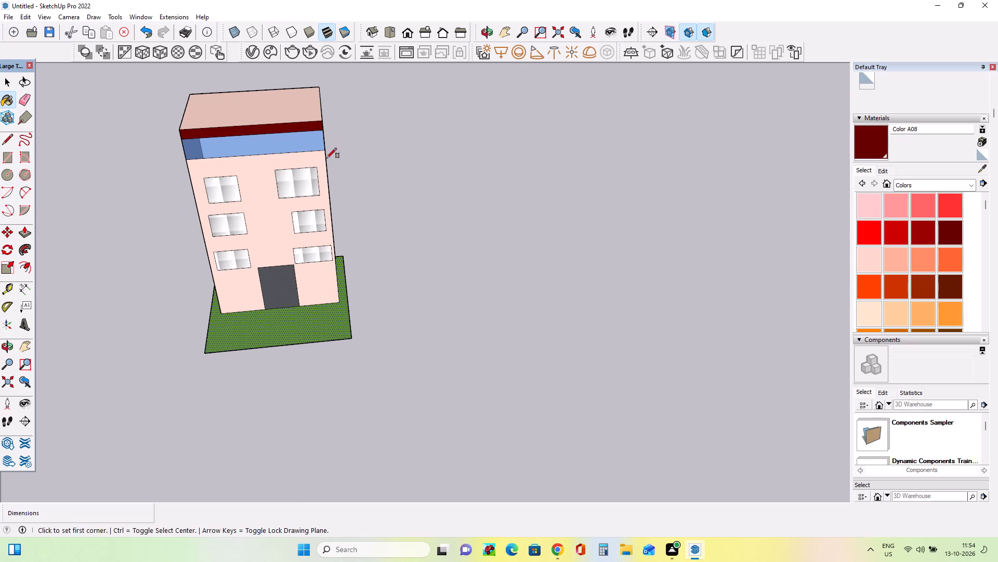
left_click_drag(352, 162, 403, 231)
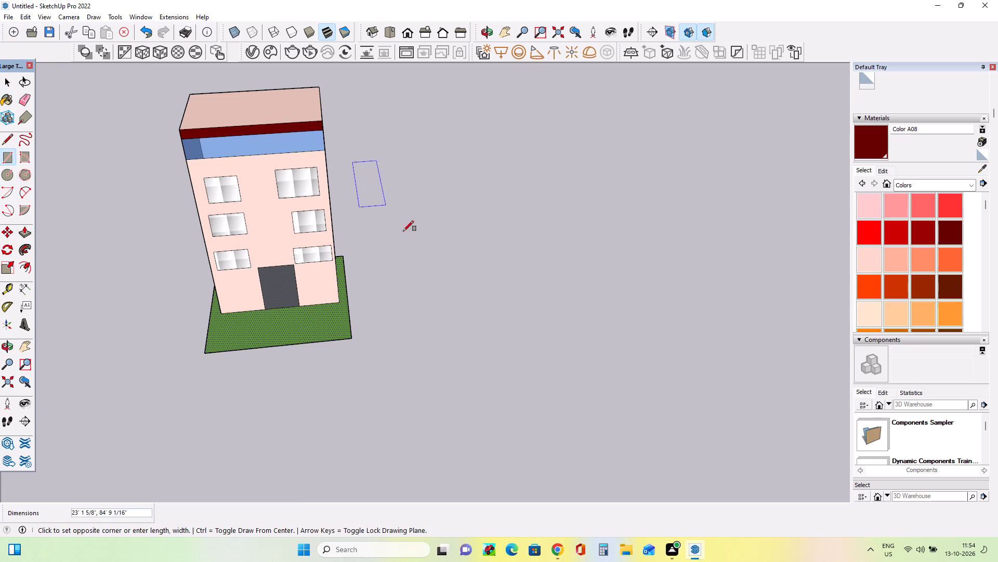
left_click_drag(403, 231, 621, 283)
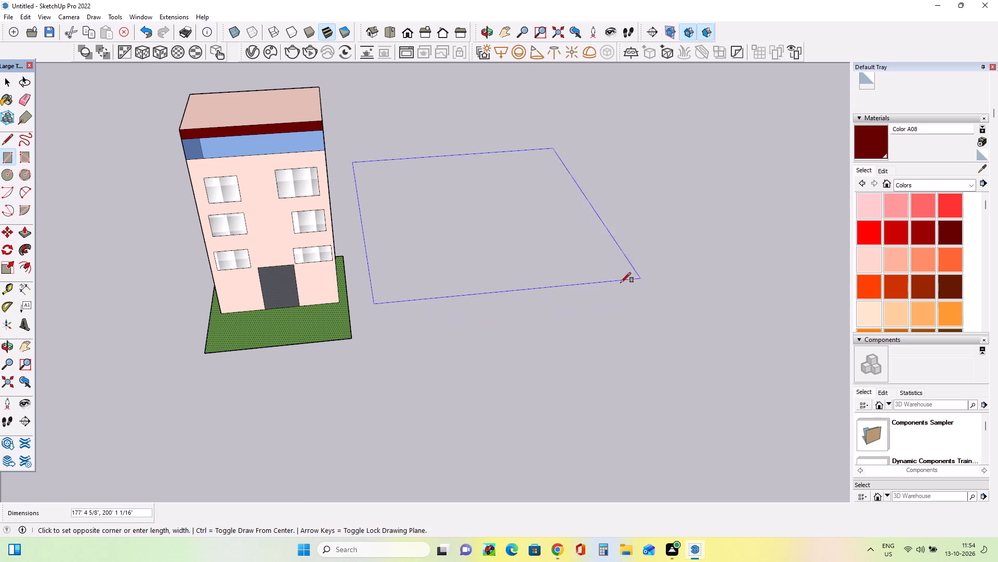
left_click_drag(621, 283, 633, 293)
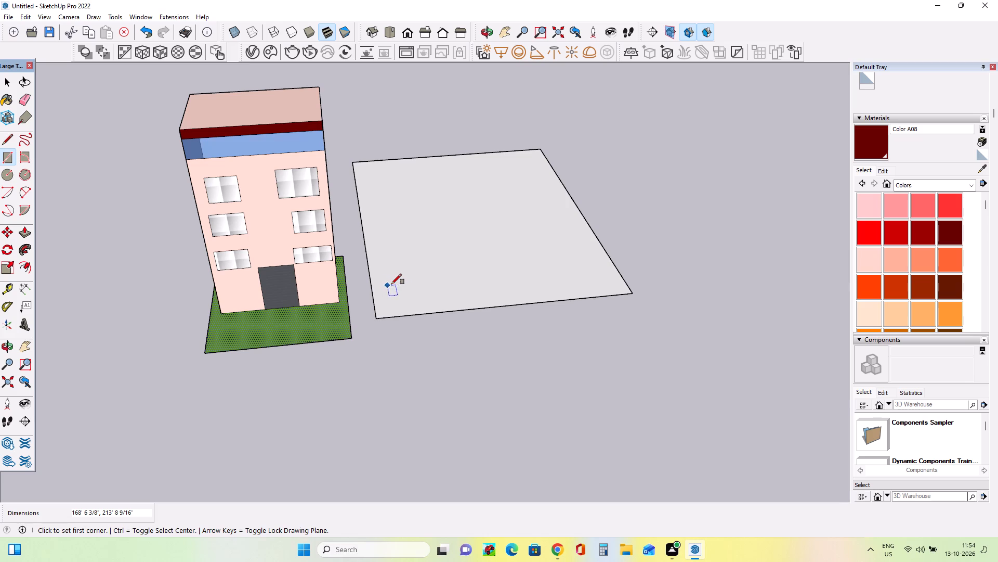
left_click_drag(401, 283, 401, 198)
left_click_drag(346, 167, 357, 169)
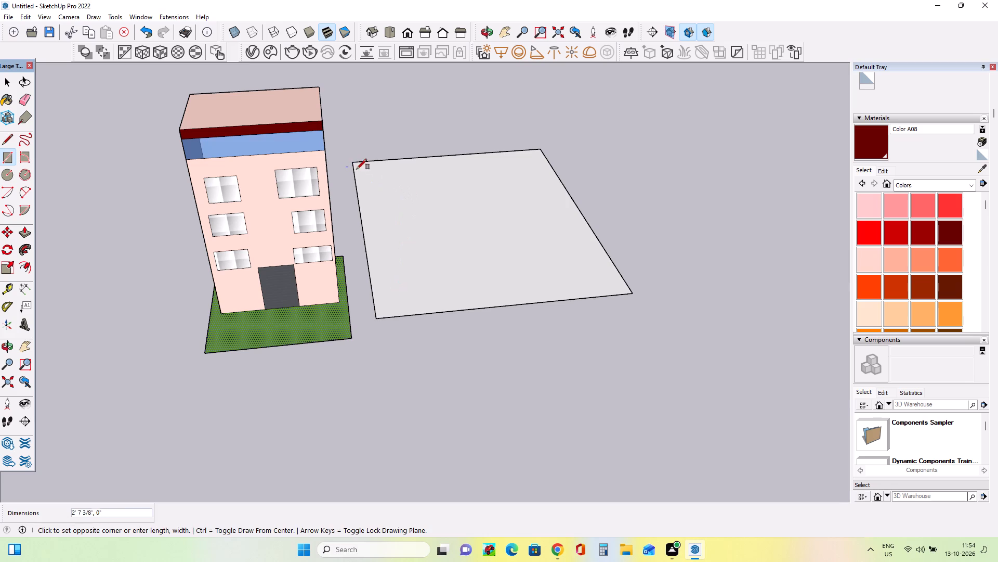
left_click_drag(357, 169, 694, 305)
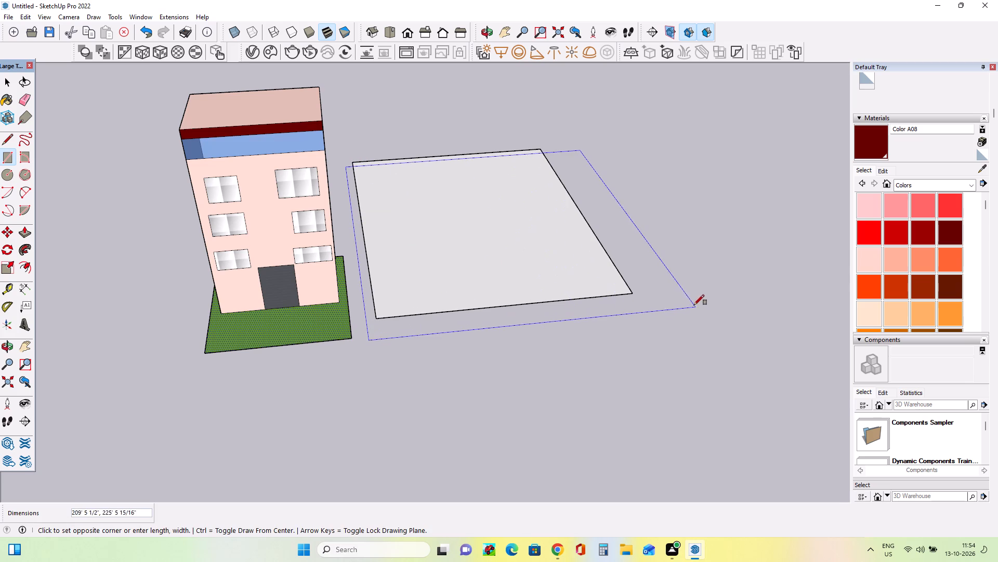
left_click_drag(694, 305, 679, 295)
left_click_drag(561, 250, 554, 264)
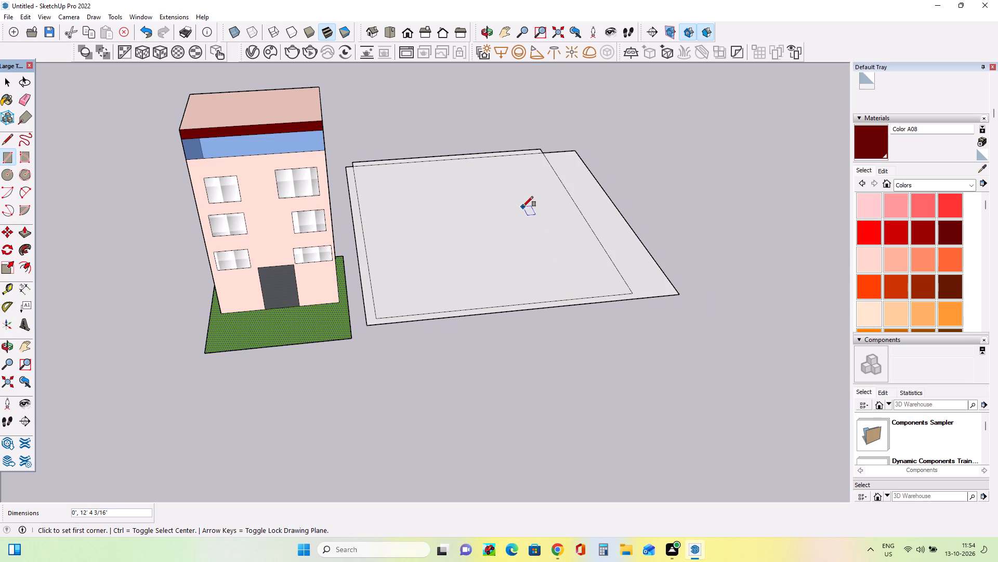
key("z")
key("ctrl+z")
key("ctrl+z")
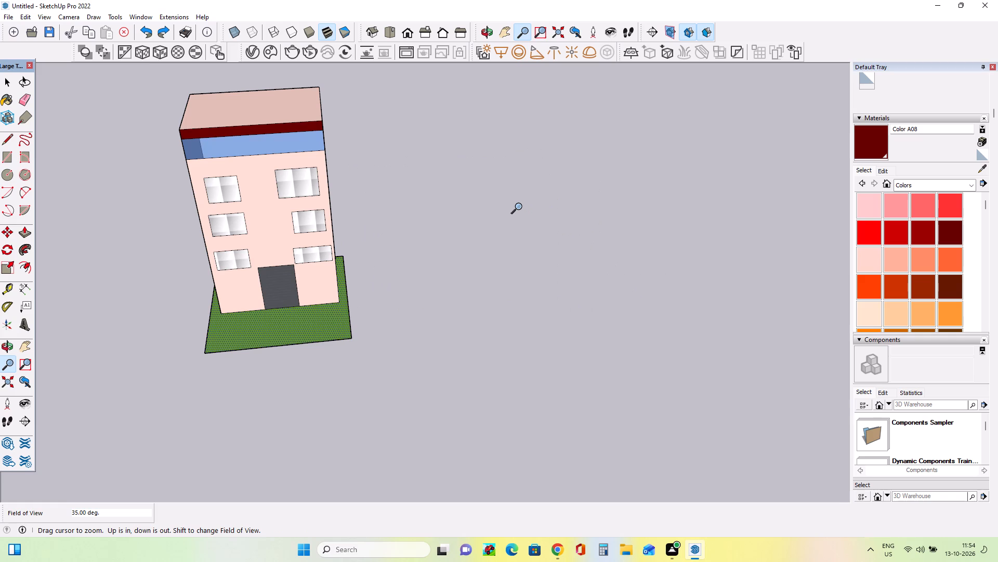
Draw a ground rectangle about 221' by 211' beside the building.
left_click_drag(412, 171, 353, 197)
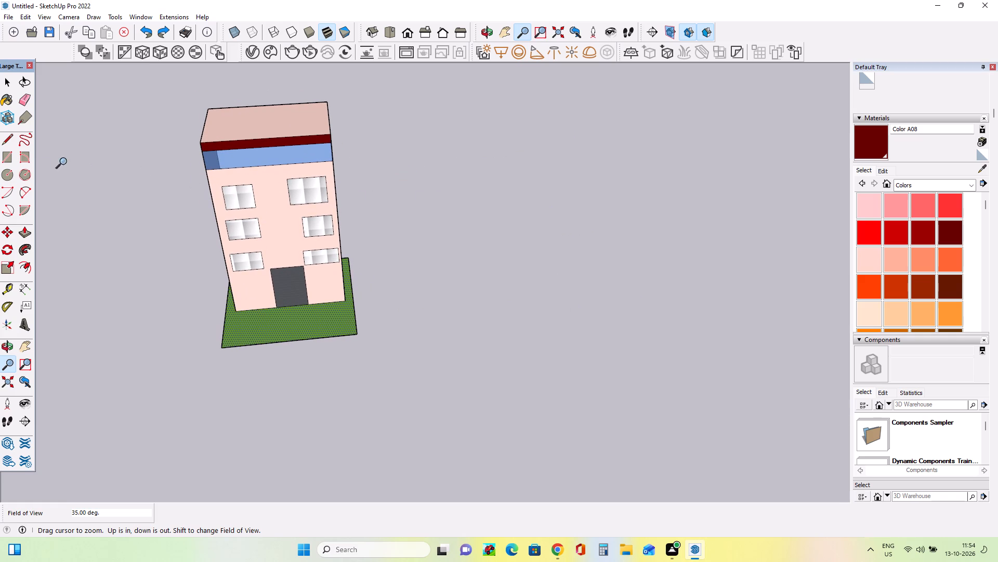
left_click(9, 159)
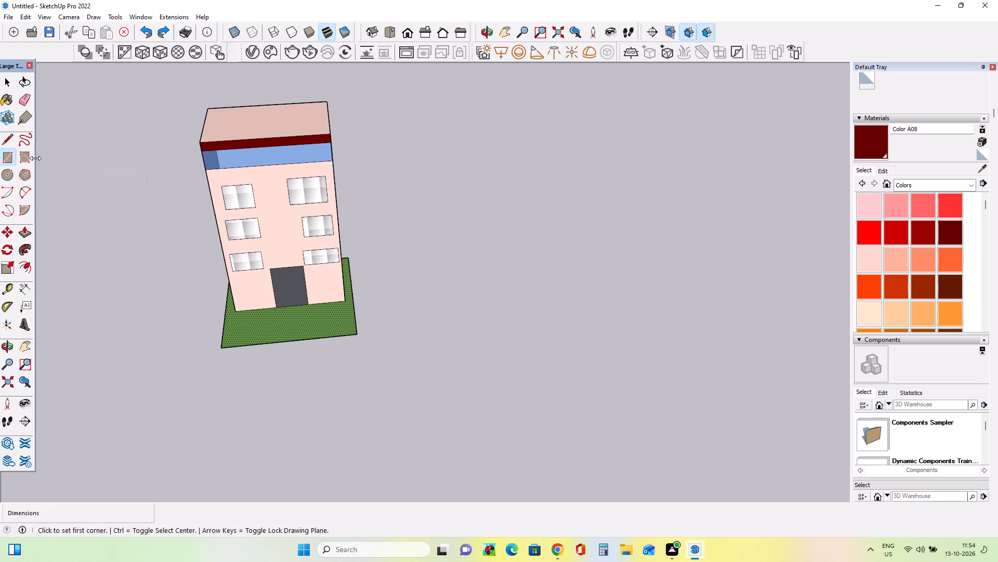
left_click_drag(354, 184, 627, 320)
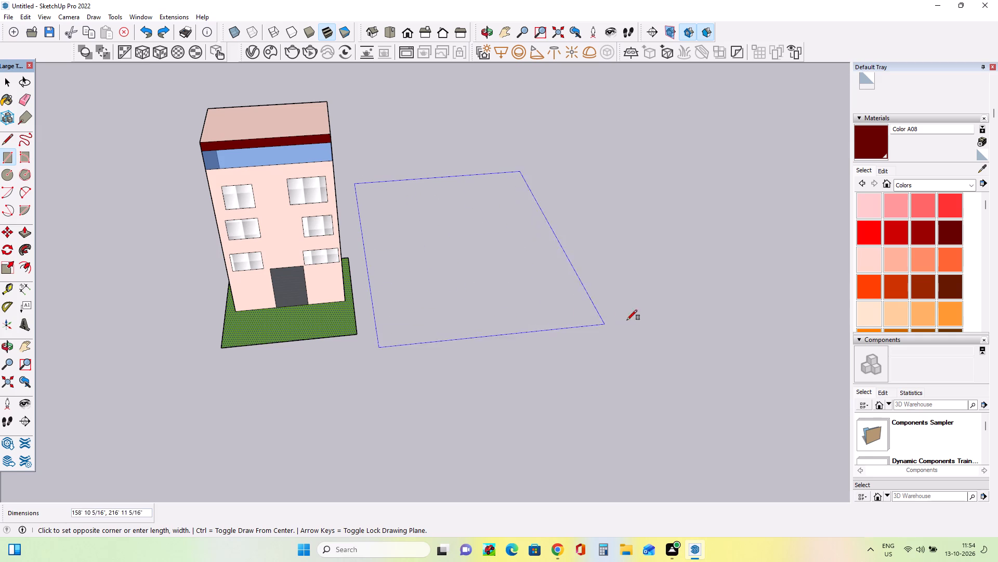
left_click_drag(627, 320, 705, 309)
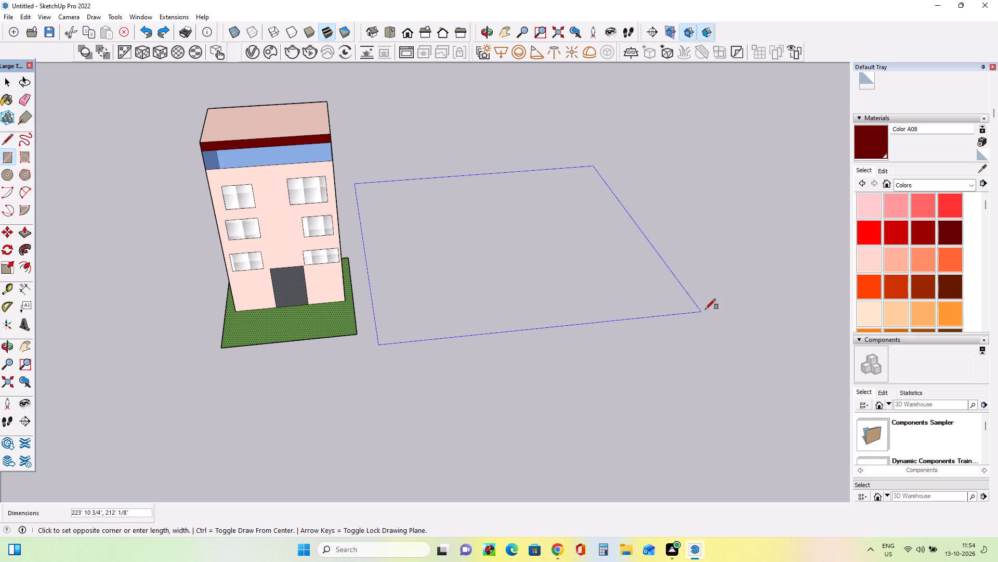
left_click_drag(705, 309, 701, 309)
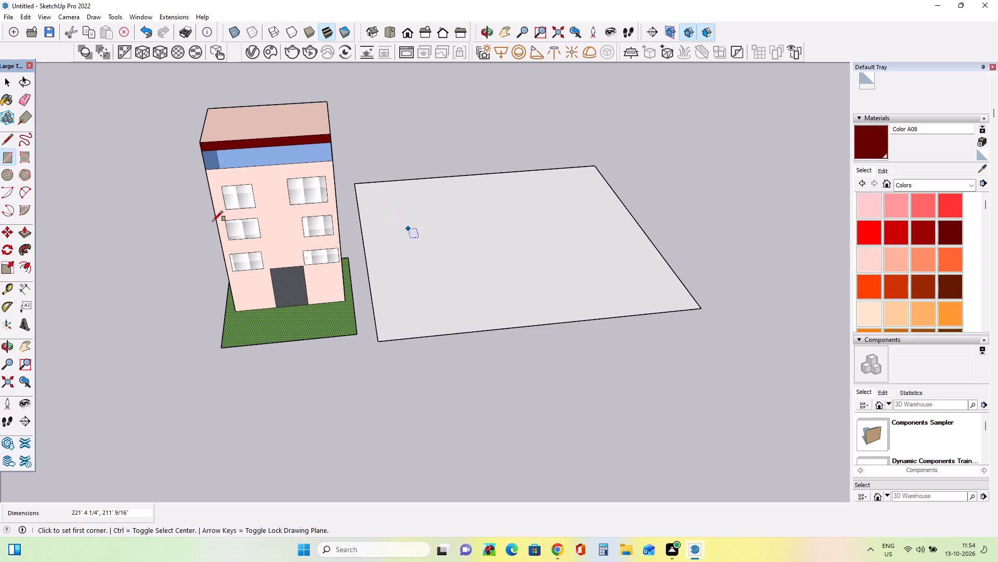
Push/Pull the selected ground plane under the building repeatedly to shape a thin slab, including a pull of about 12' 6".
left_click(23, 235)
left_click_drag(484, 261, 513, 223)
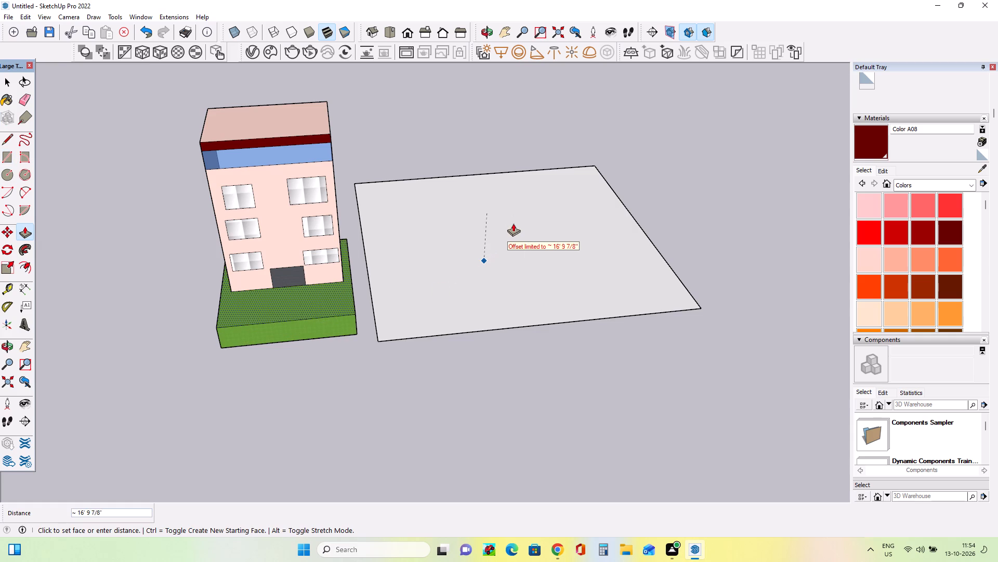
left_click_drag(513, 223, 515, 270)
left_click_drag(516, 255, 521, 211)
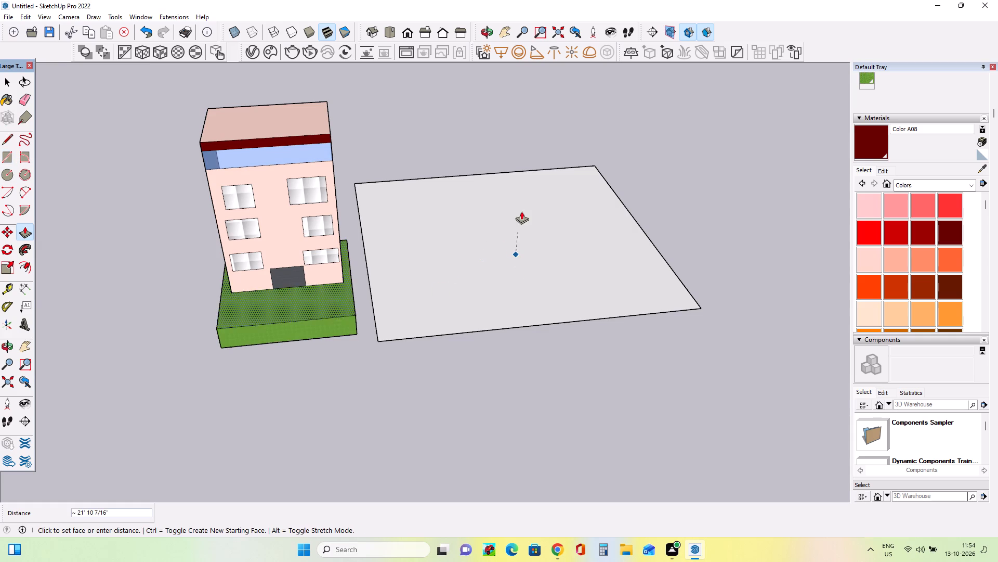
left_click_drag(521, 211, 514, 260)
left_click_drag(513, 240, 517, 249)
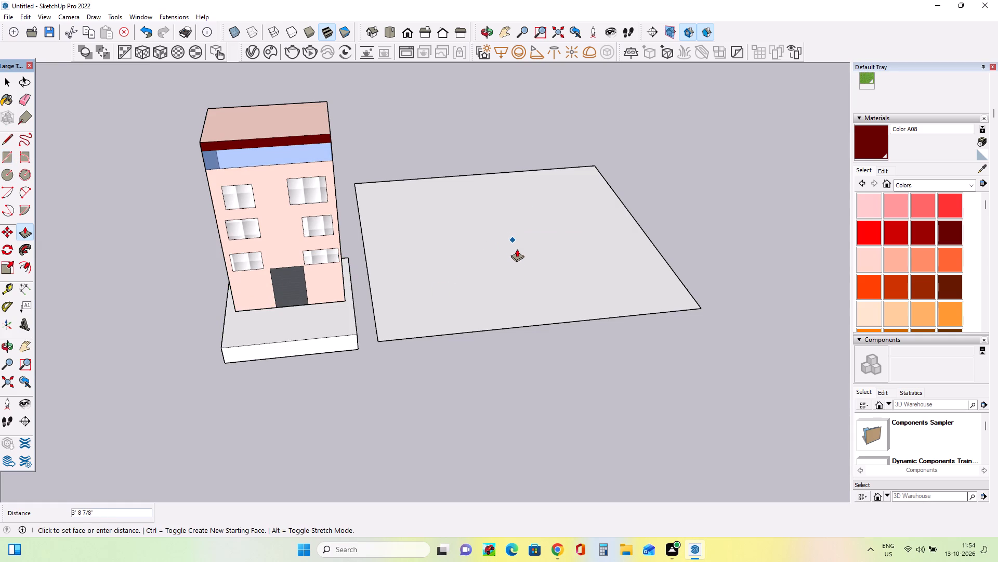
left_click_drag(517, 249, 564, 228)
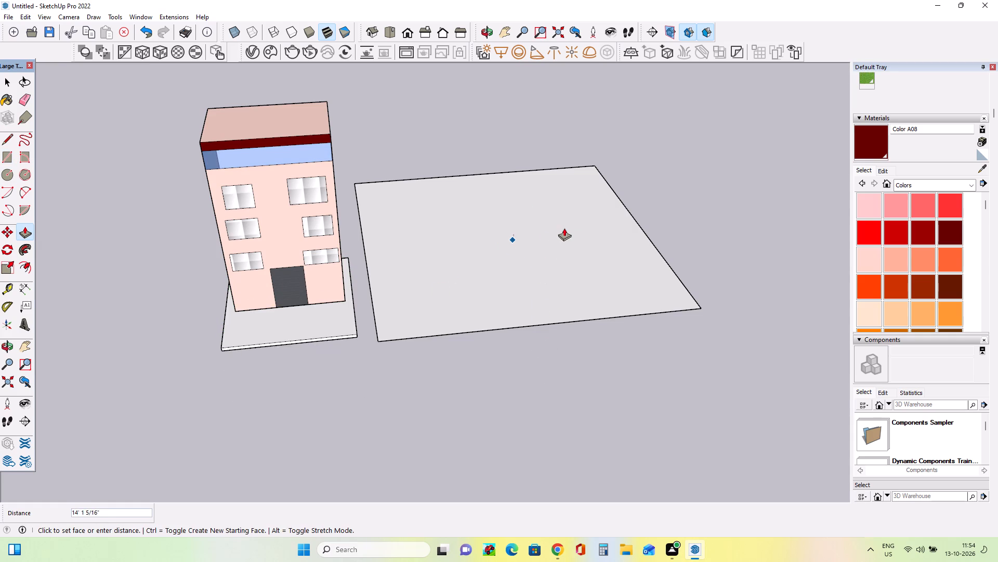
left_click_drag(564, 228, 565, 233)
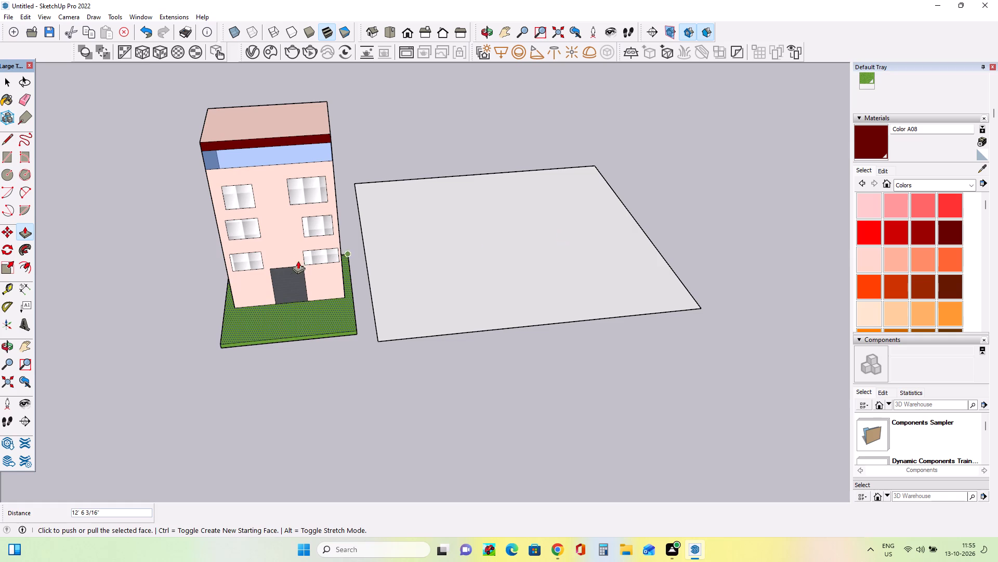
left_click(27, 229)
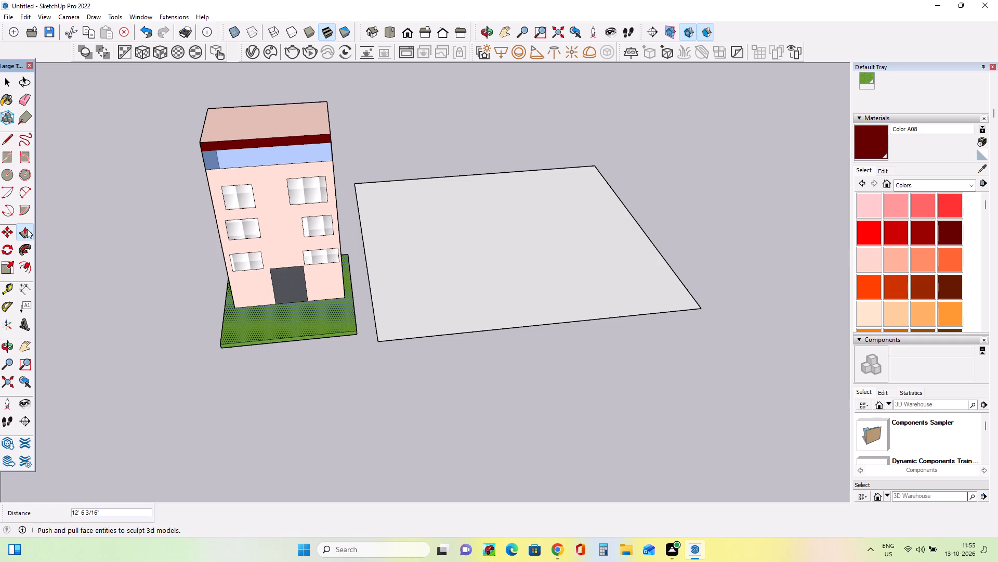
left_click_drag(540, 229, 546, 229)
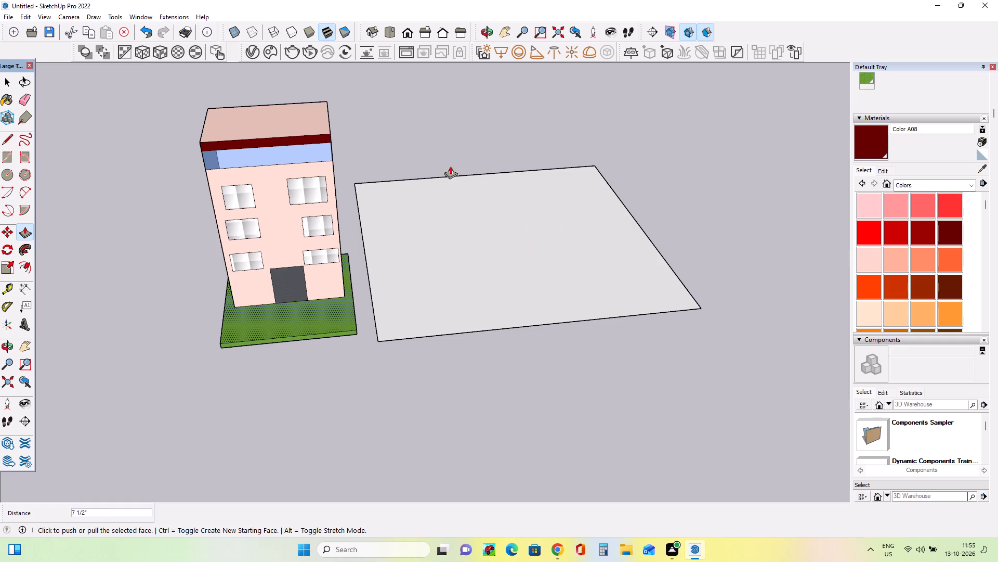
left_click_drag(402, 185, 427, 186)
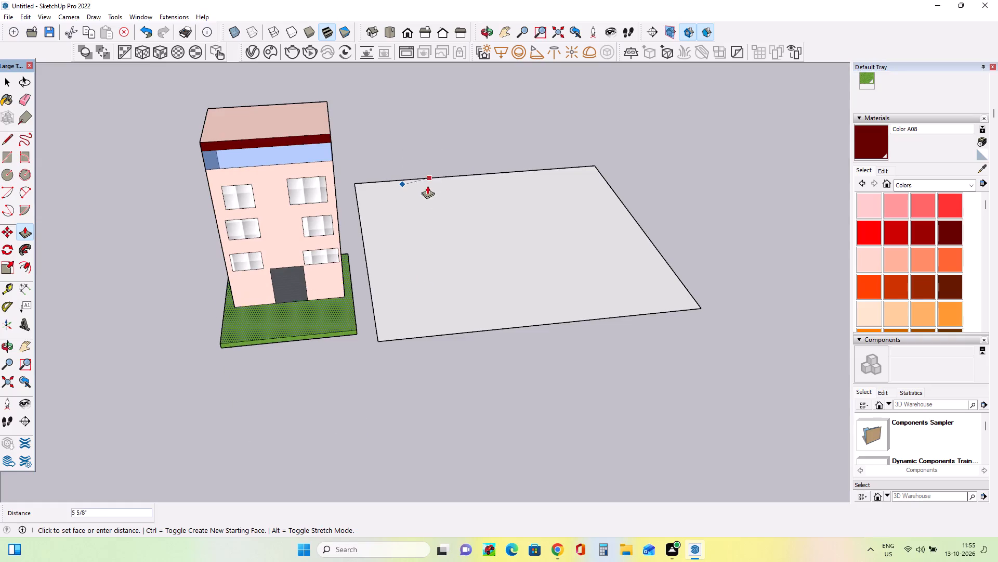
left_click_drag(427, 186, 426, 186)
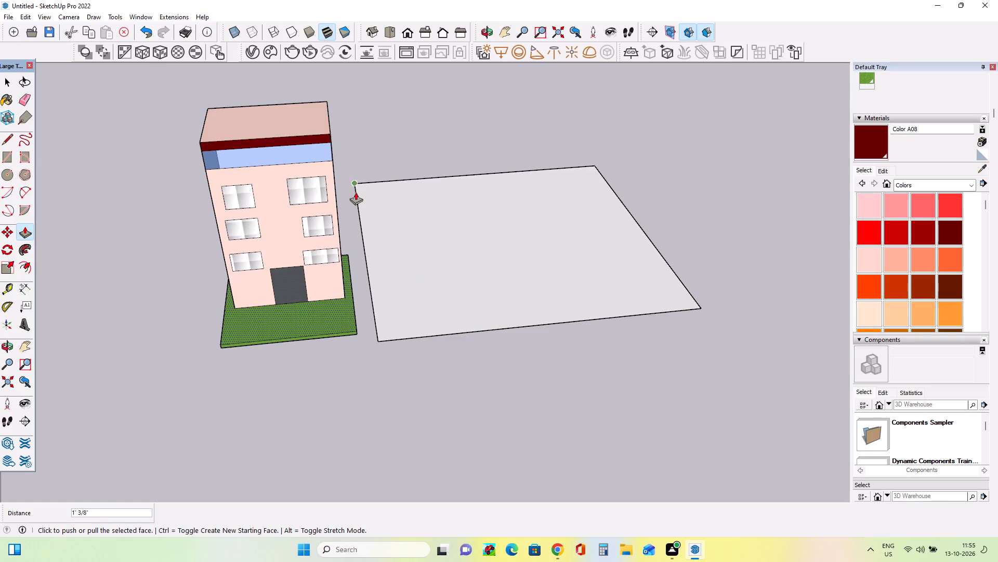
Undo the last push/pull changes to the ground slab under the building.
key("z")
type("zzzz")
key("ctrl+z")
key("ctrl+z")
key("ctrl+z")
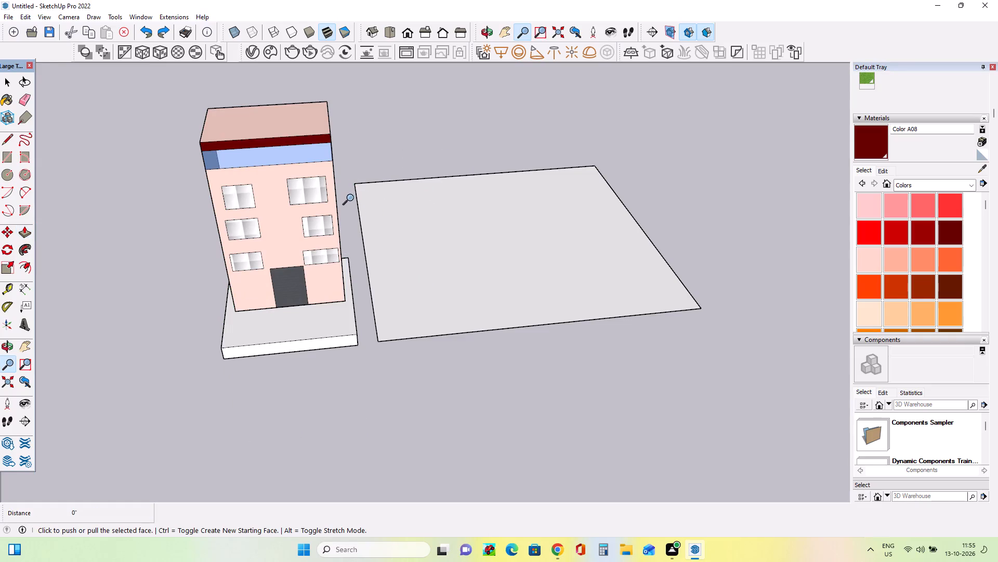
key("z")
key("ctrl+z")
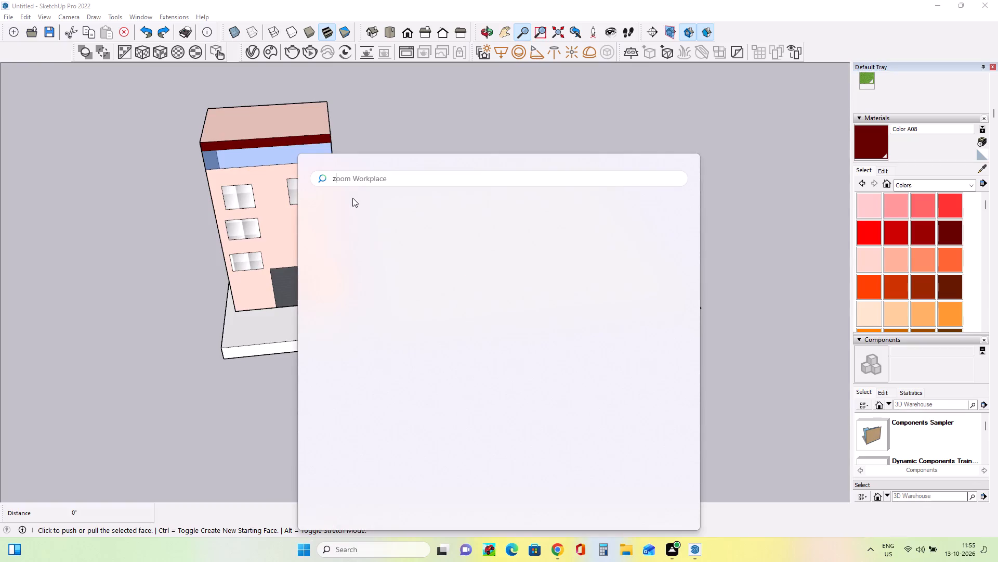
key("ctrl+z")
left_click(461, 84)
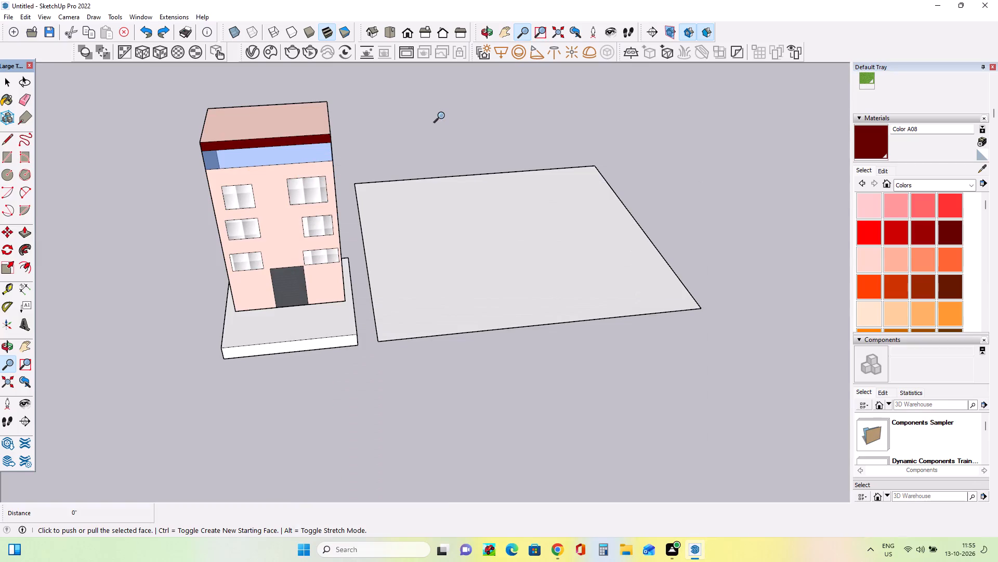
Paint the building's ground slab top and front edge and the new rectangle with Grass Dark Green from Landscaping, Fencing and Vegetation.
left_click_drag(315, 324, 414, 322)
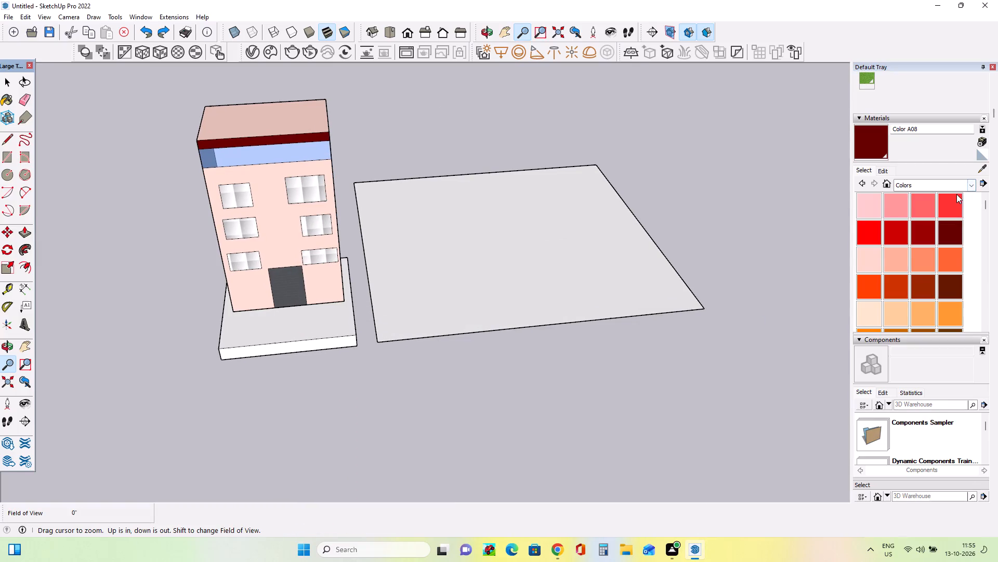
left_click_drag(971, 183, 963, 238)
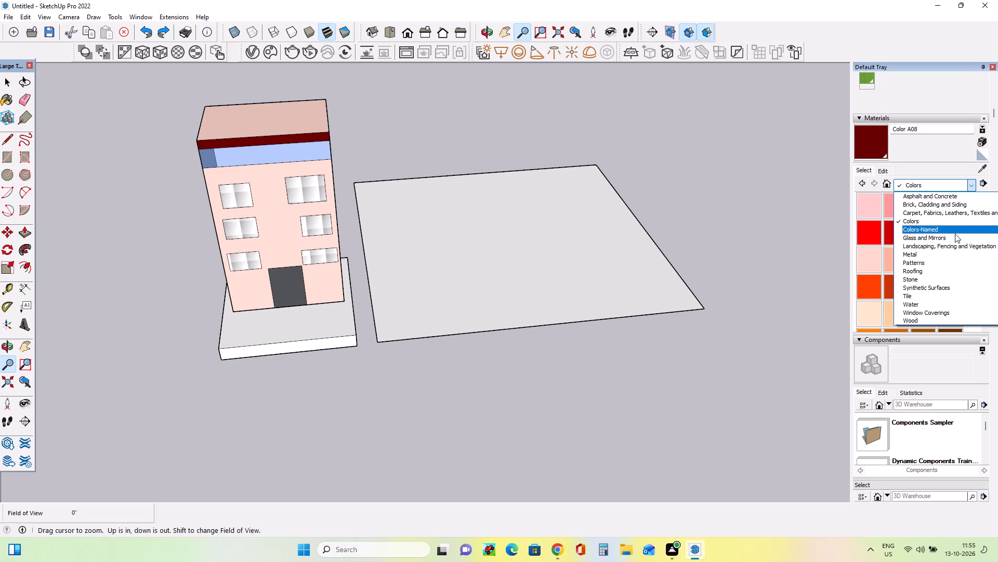
left_click(953, 242)
left_click(952, 250)
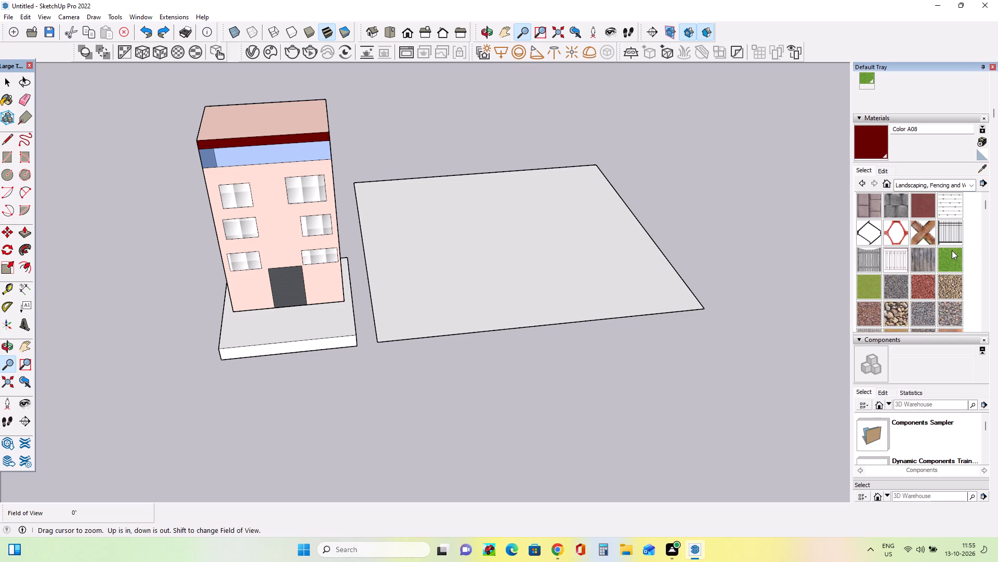
left_click(273, 327)
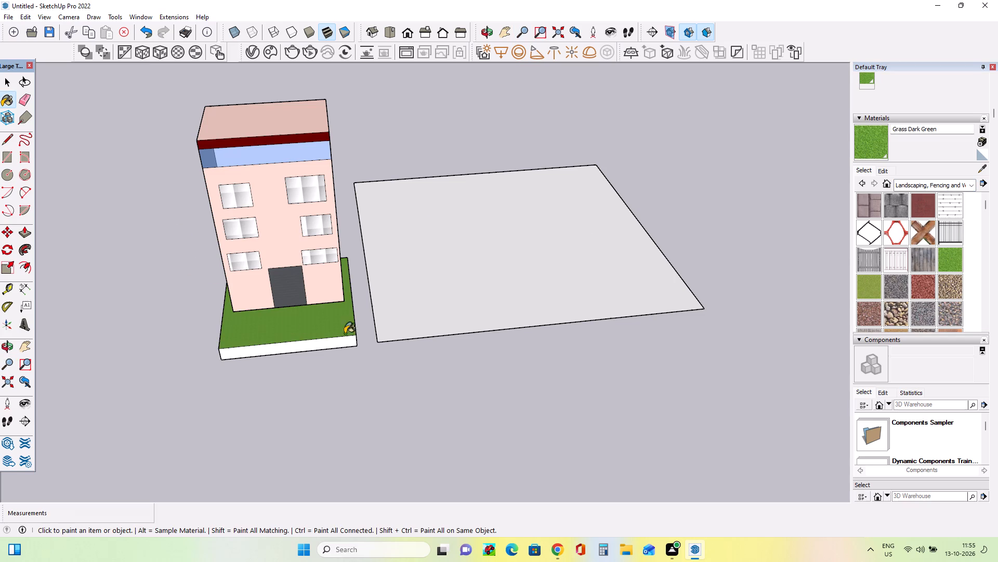
left_click(426, 315)
left_click(342, 344)
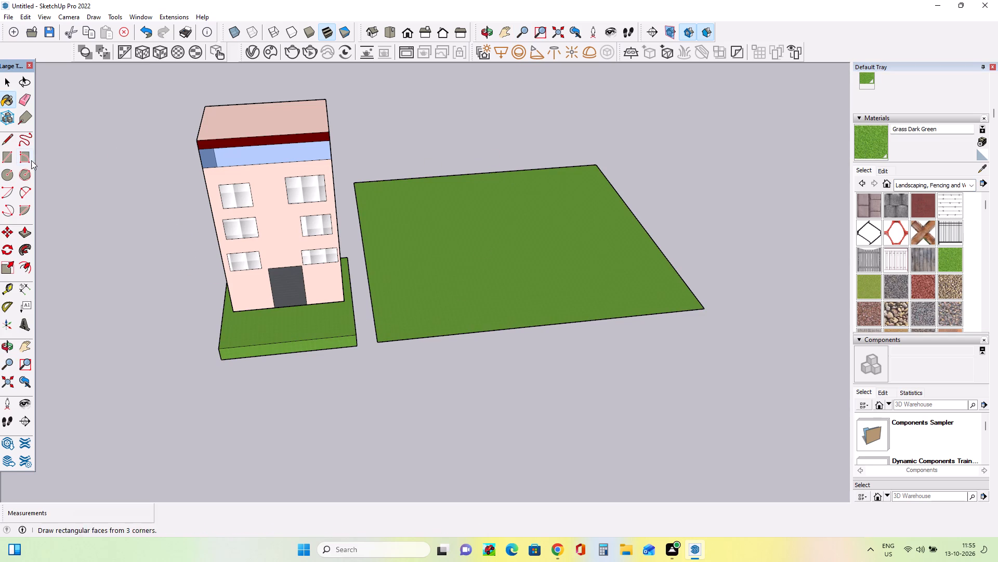
Push/Pull the ground slab under the building by about 9' 11" to flatten it into a plane.
left_click(22, 229)
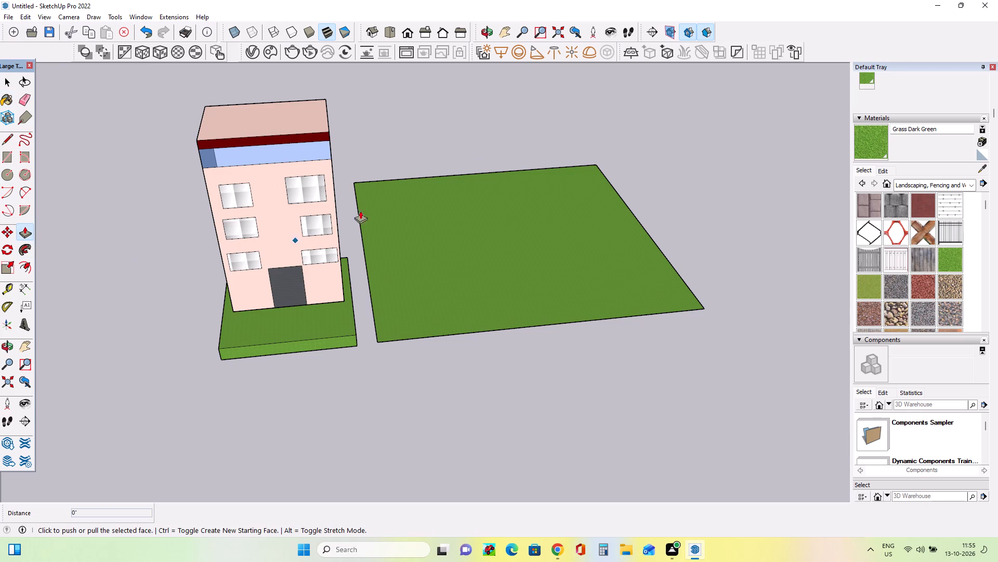
left_click_drag(398, 196, 432, 215)
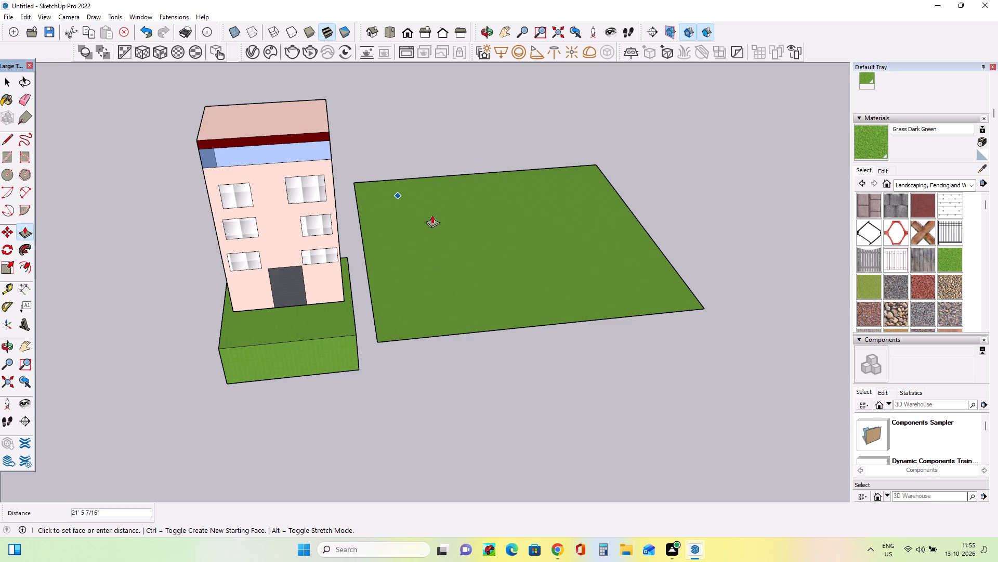
left_click_drag(432, 215, 402, 185)
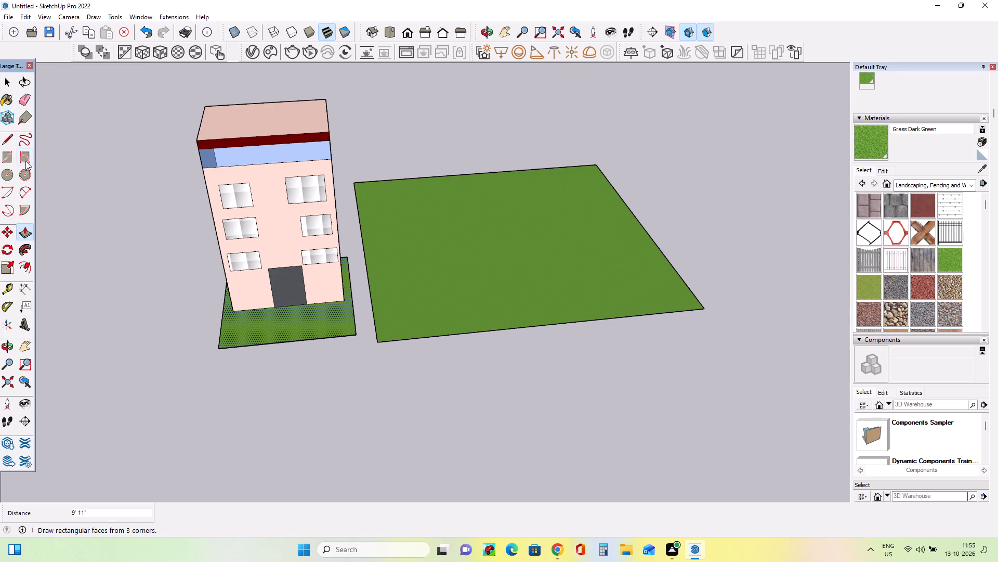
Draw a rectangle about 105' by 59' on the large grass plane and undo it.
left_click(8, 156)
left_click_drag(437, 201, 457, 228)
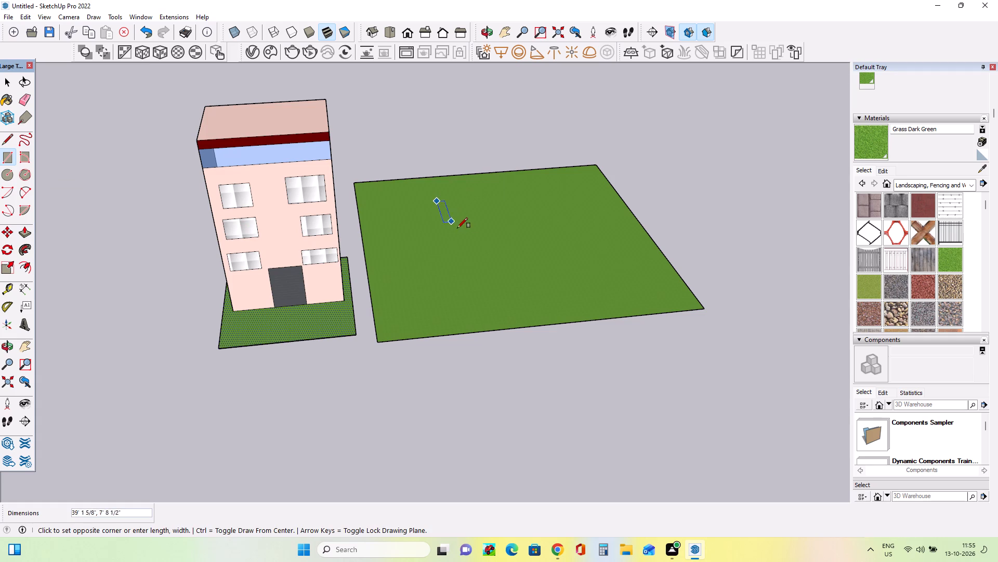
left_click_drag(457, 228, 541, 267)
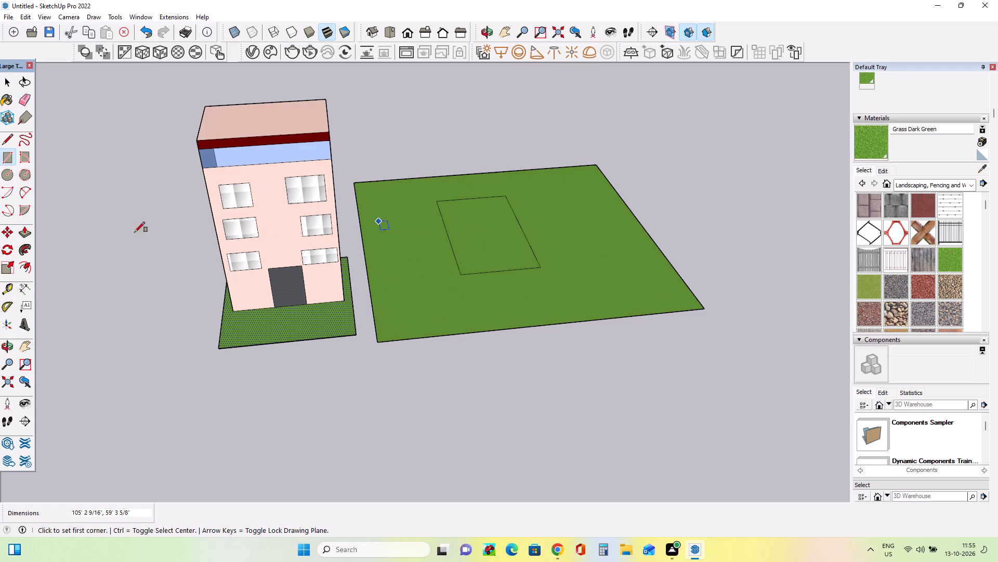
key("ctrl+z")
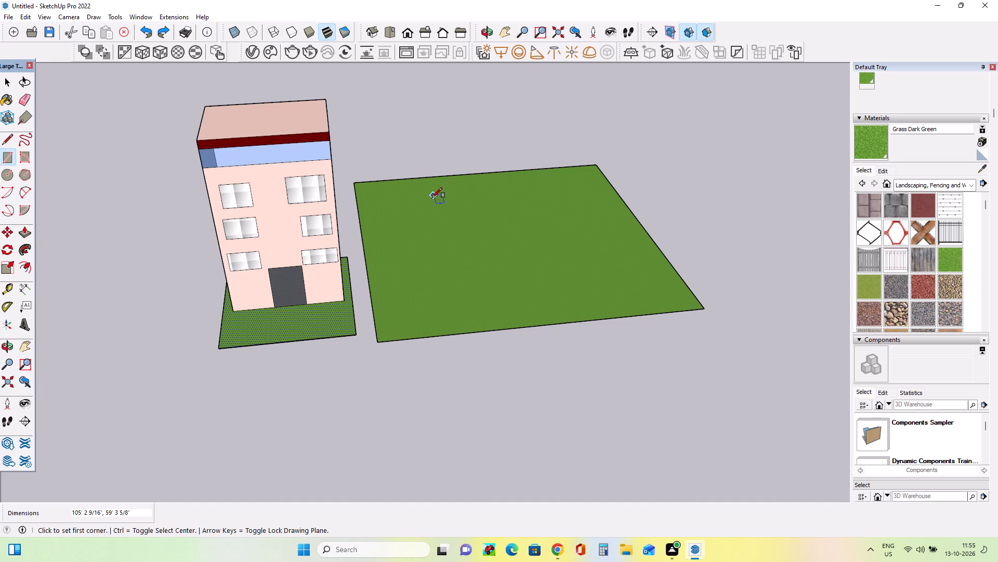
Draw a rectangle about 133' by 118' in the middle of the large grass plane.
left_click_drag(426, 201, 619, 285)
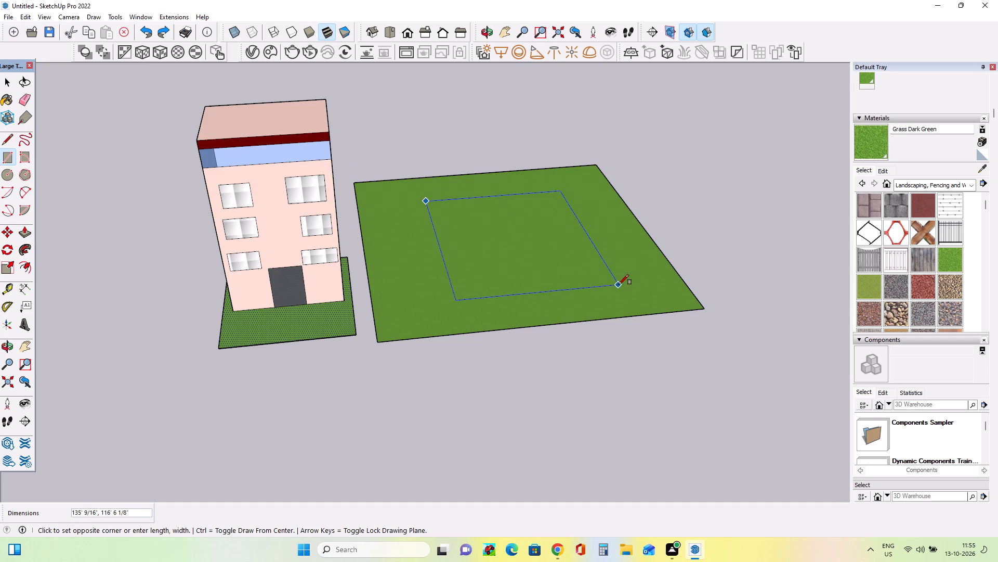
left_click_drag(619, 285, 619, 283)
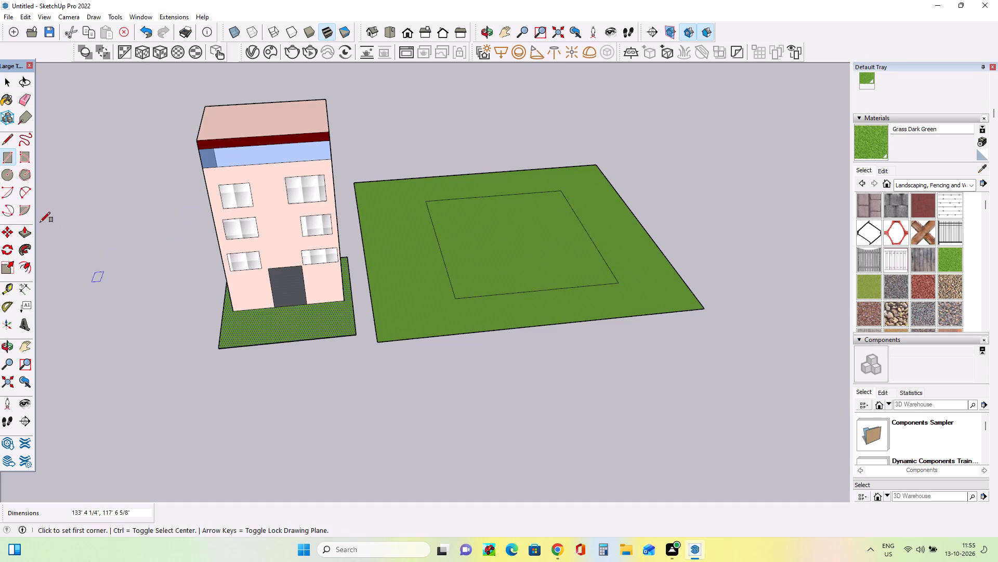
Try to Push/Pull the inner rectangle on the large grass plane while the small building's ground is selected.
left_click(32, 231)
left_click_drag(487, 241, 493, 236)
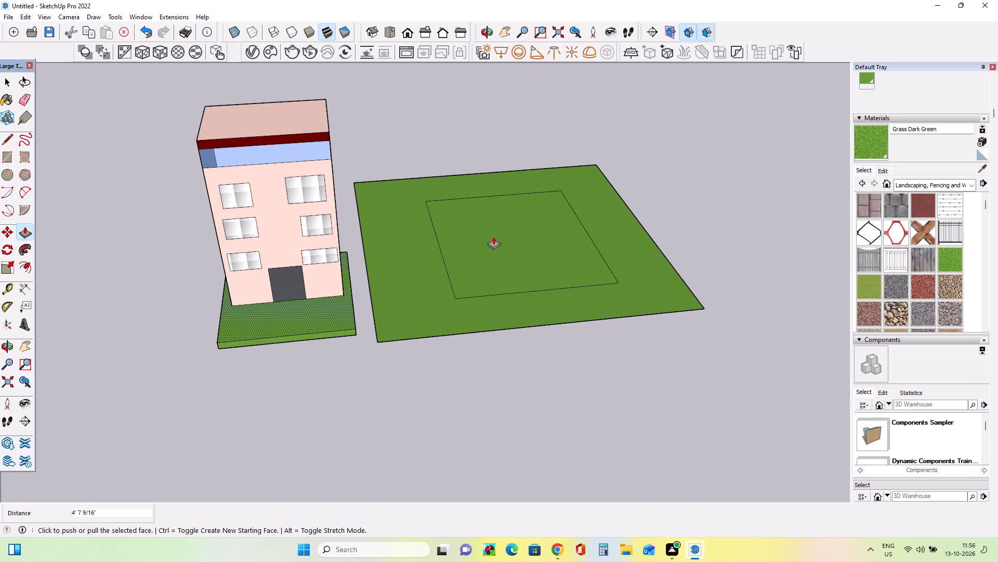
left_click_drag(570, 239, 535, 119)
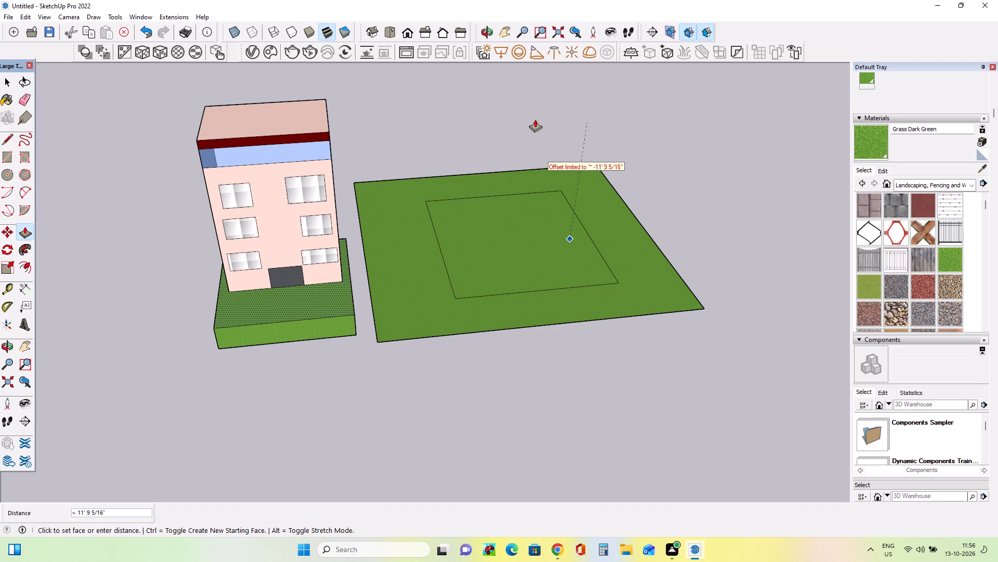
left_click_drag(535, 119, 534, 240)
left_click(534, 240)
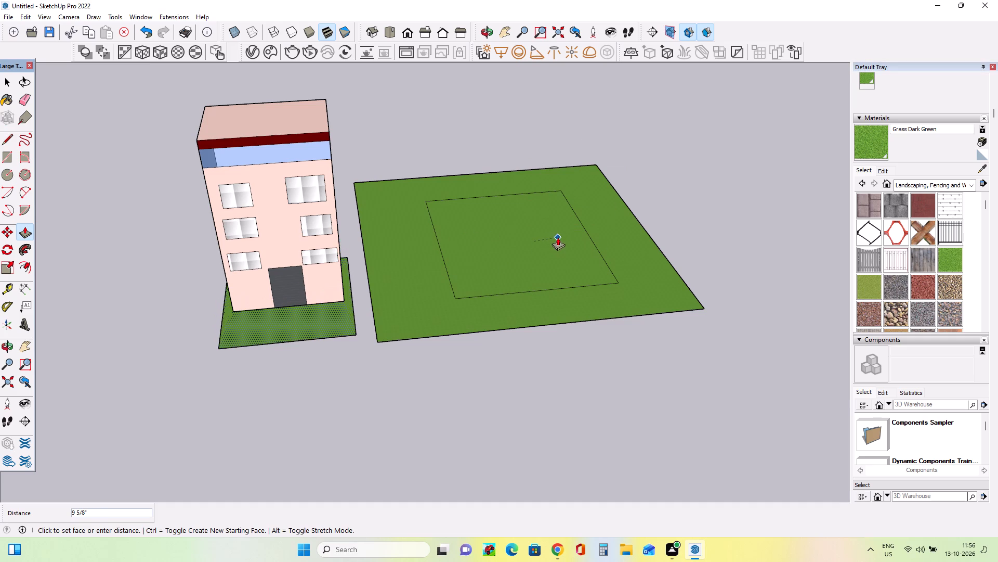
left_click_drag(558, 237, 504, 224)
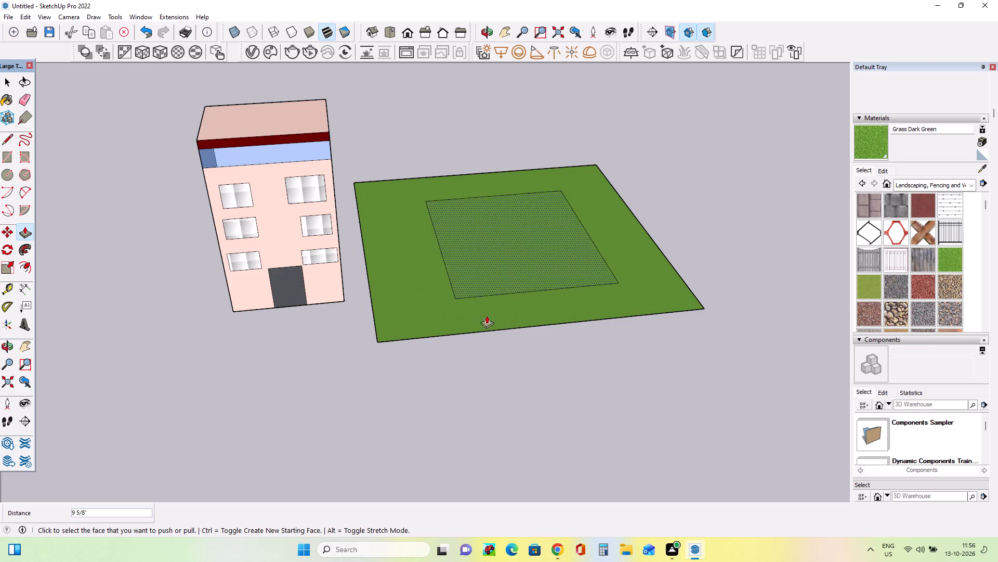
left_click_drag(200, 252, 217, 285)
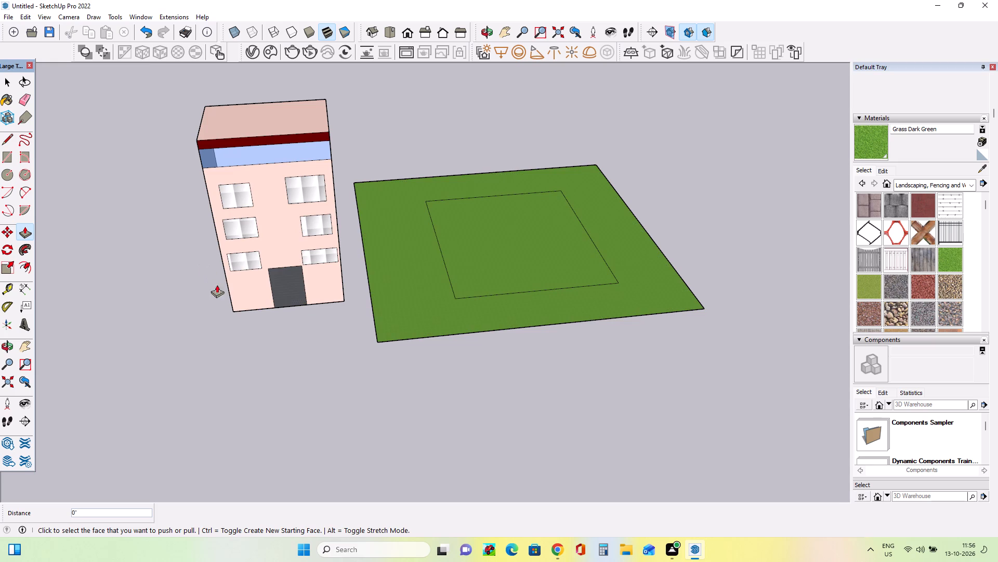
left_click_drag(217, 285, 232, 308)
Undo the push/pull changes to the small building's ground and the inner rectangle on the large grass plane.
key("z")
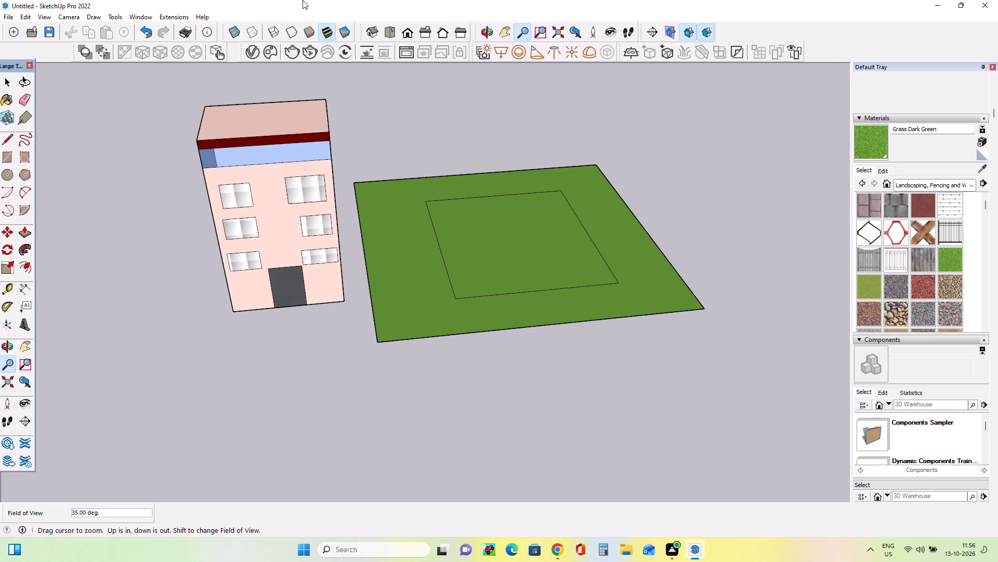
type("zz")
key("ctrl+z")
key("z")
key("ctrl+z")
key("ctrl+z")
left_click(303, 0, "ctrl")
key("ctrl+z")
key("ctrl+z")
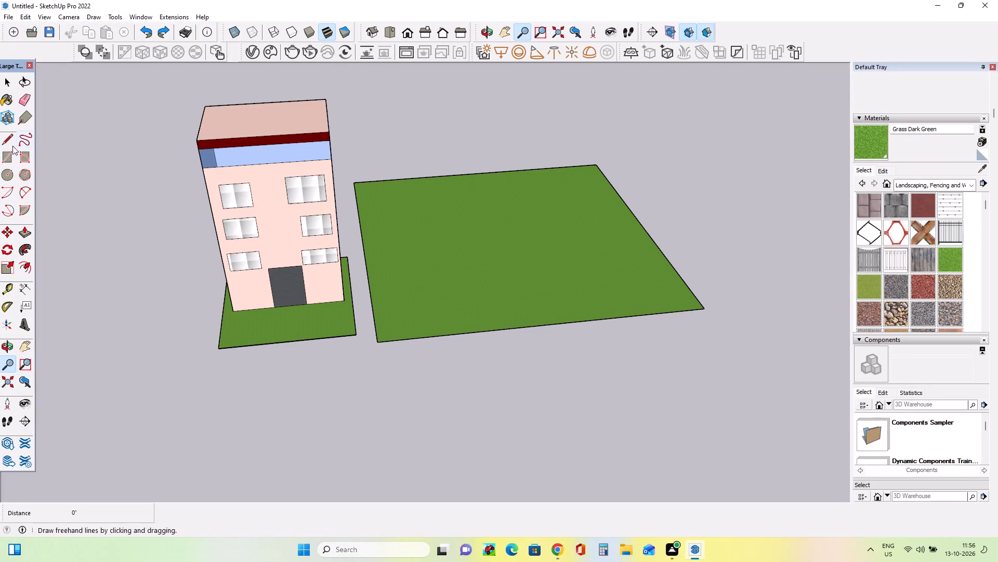
Draw a rectangle about 147' 7" by 143' 11" centrally within the large grass plane.
left_click(1, 153)
left_click_drag(405, 199, 445, 225)
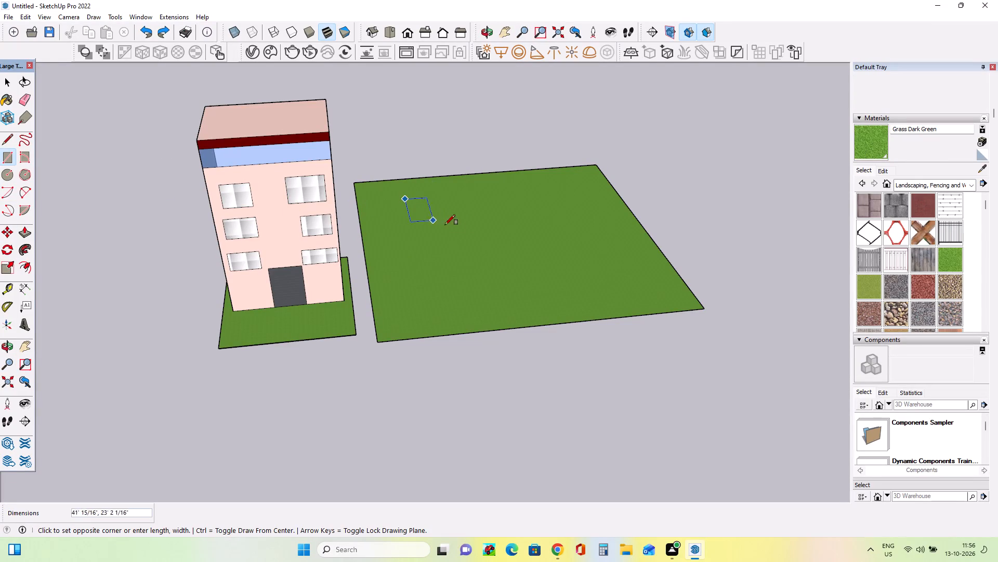
left_click_drag(445, 225, 610, 263)
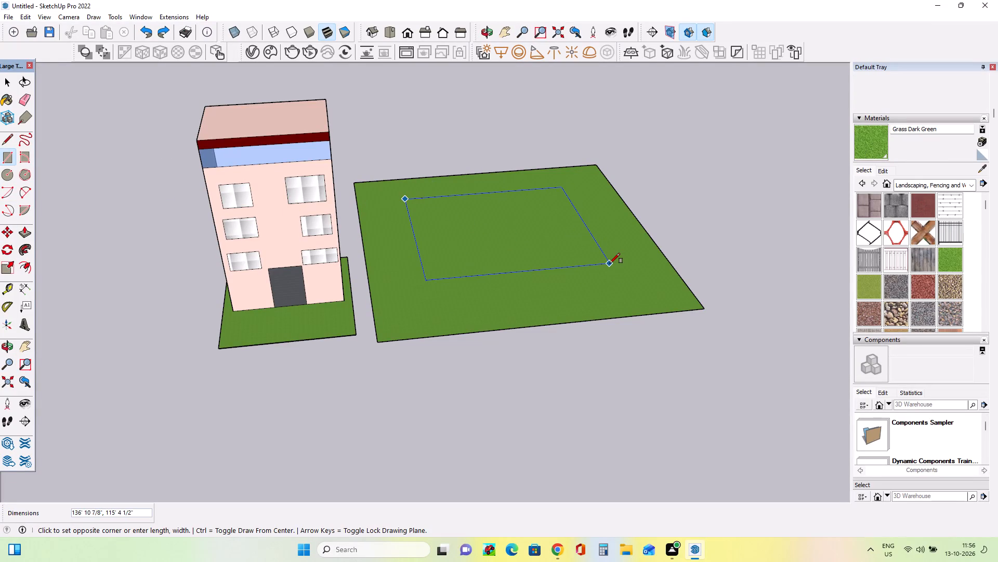
left_click_drag(610, 263, 639, 285)
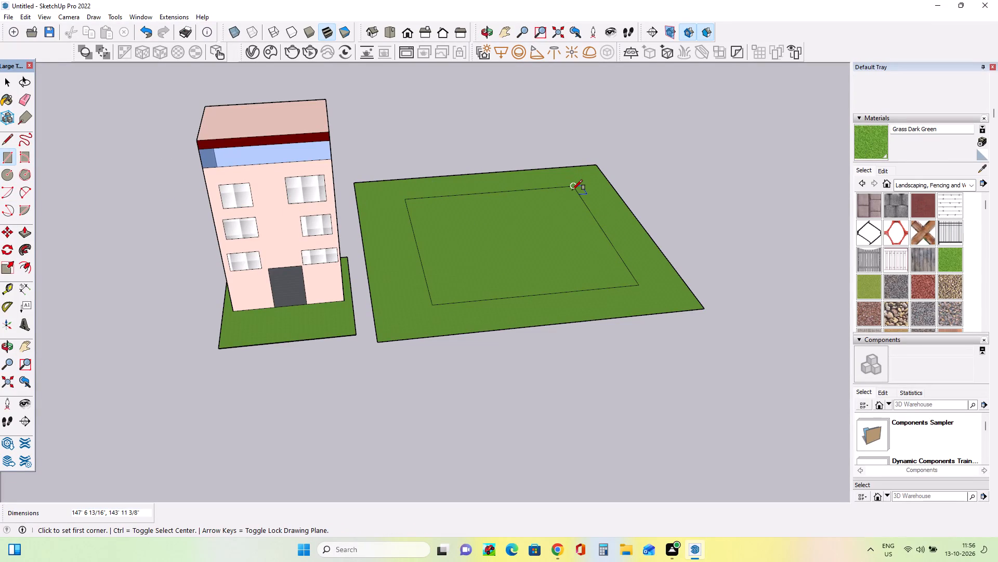
left_click_drag(572, 190, 545, 196)
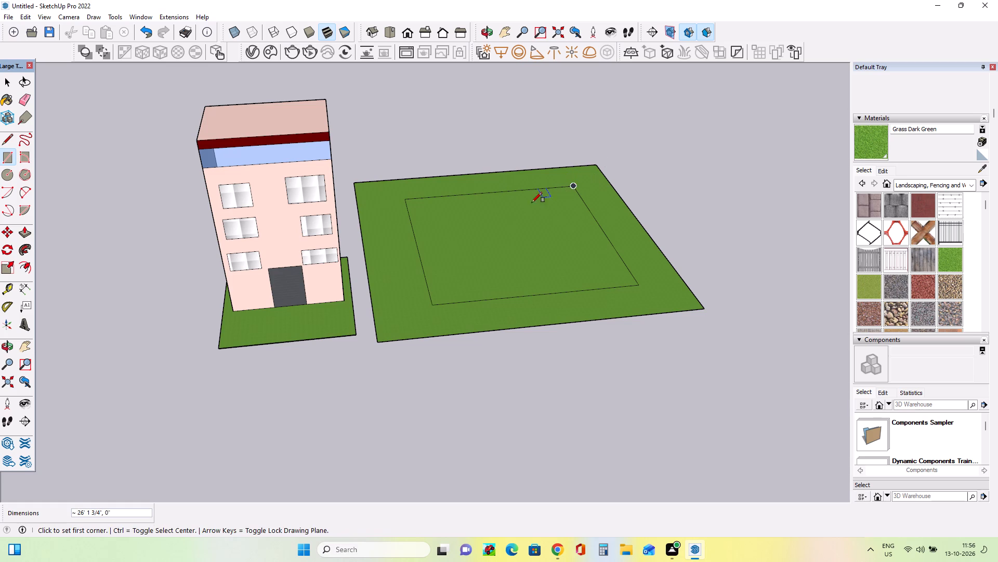
Draw a smaller rectangle about 63' 6" by 45' 10" inside the rectangle on the large grass plane.
left_click_drag(480, 268, 540, 251)
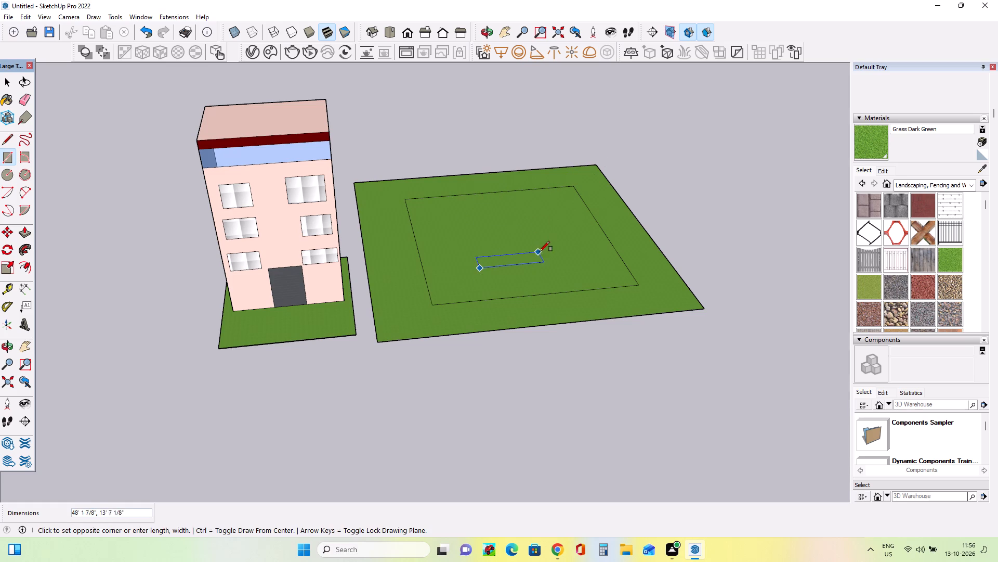
left_click_drag(540, 251, 546, 227)
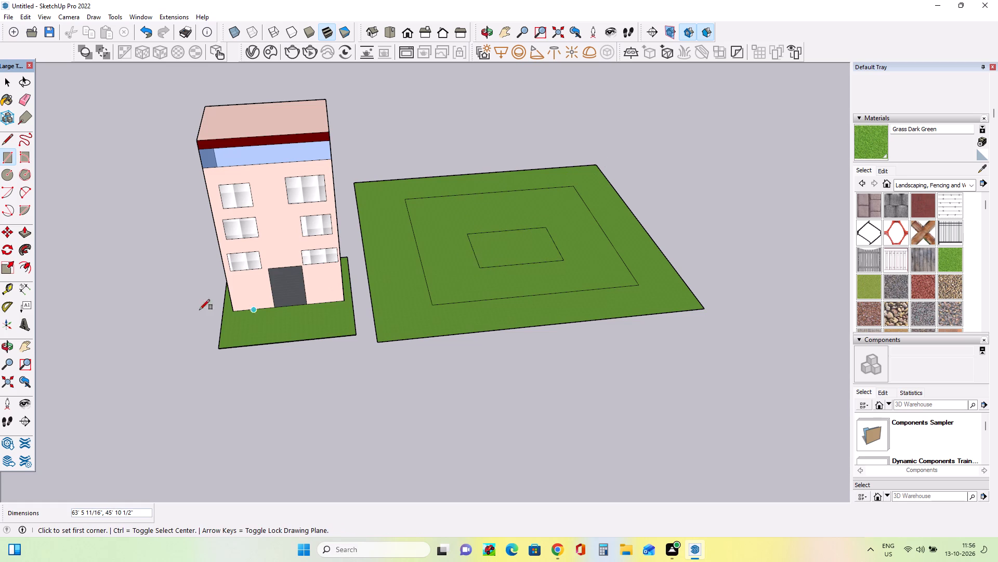
Push/Pull the area between the two nested rectangles up about 170', plus a further 52', leaving the inner rectangle open.
left_click(25, 232)
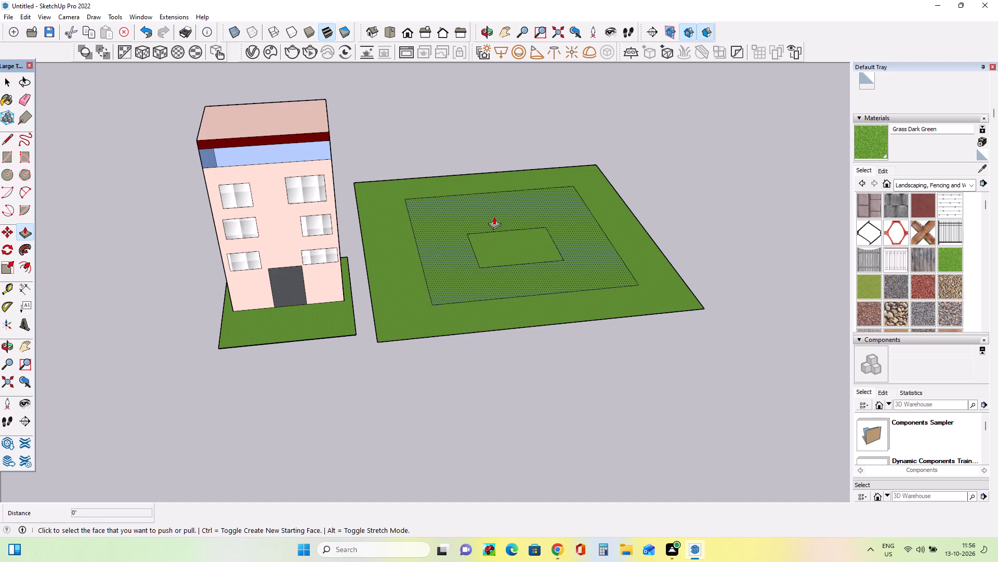
left_click_drag(494, 216, 461, 39)
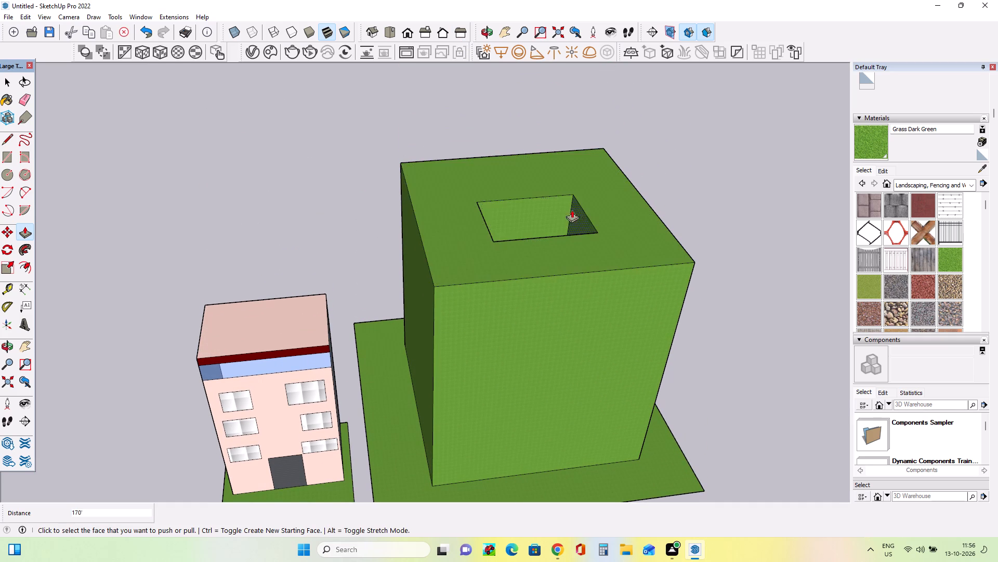
left_click_drag(531, 252, 483, 158)
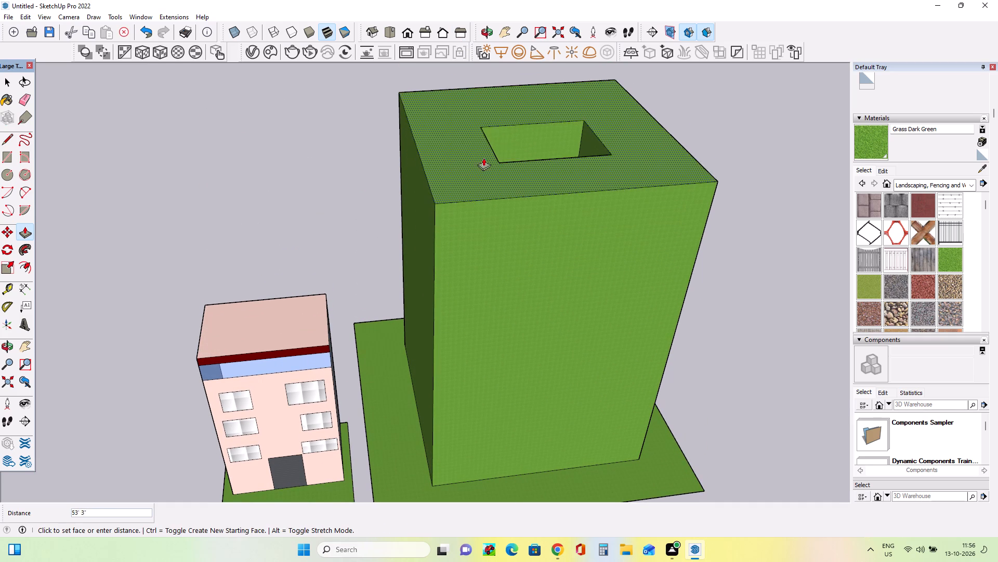
left_click_drag(483, 158, 478, 168)
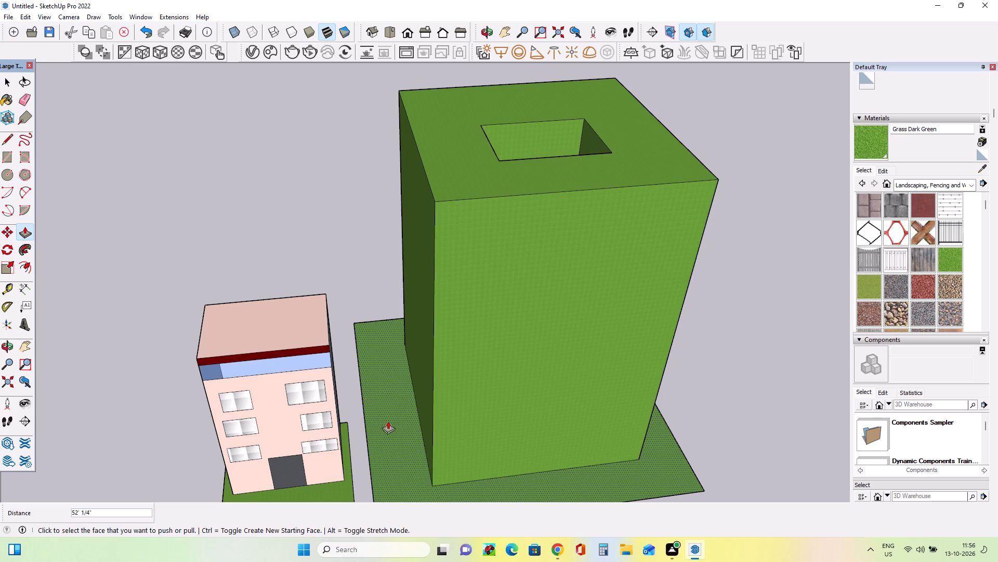
Paint the tall block's front, side and top faces and the inner walls of its opening with Color H04 from Colors.
scroll(390, 421, "down", 4)
scroll(401, 380, "up", 2)
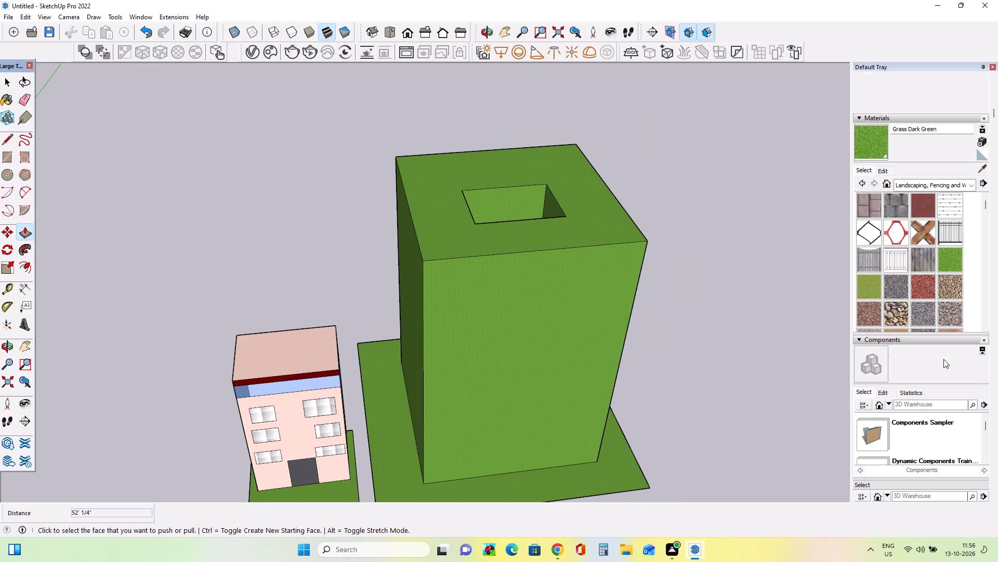
left_click(968, 186)
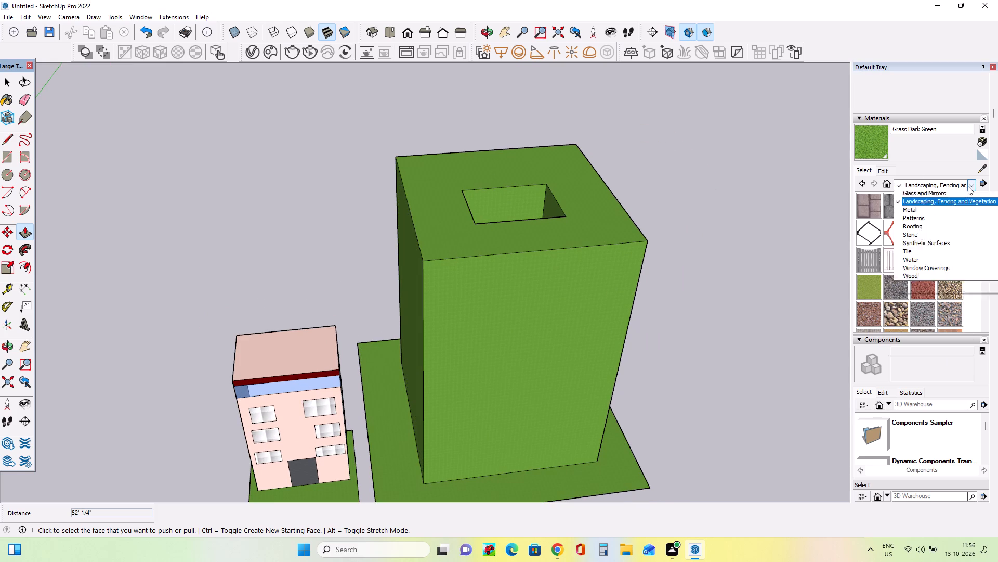
left_click(909, 223)
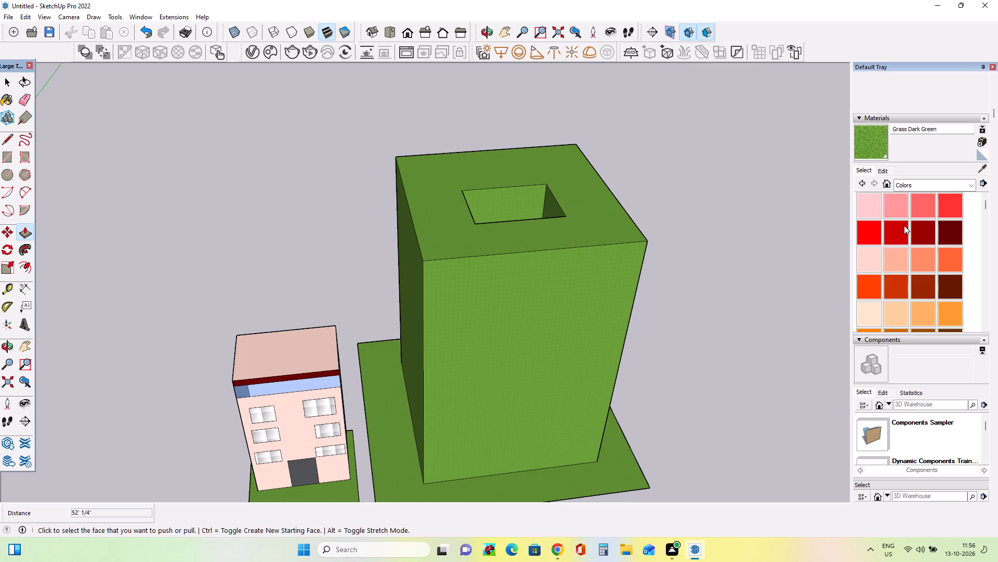
scroll(898, 253, "down", 6)
scroll(905, 235, "up", 1)
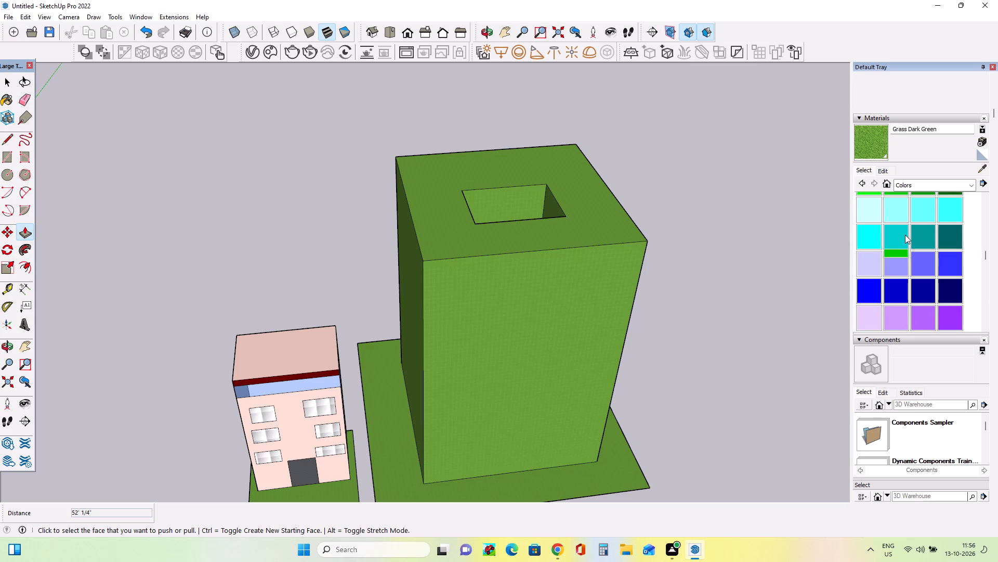
left_click(948, 275)
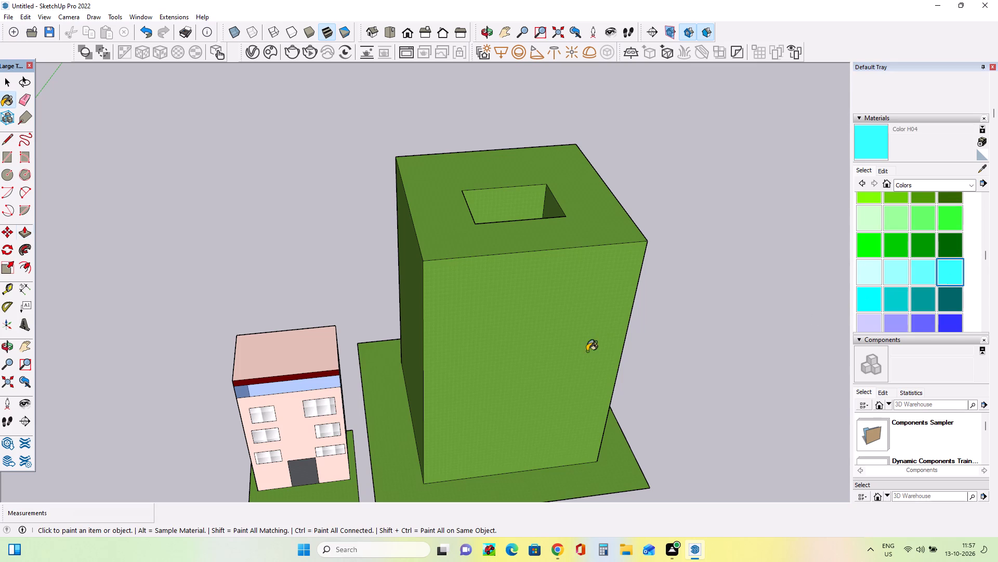
left_click(548, 350)
left_click(414, 304)
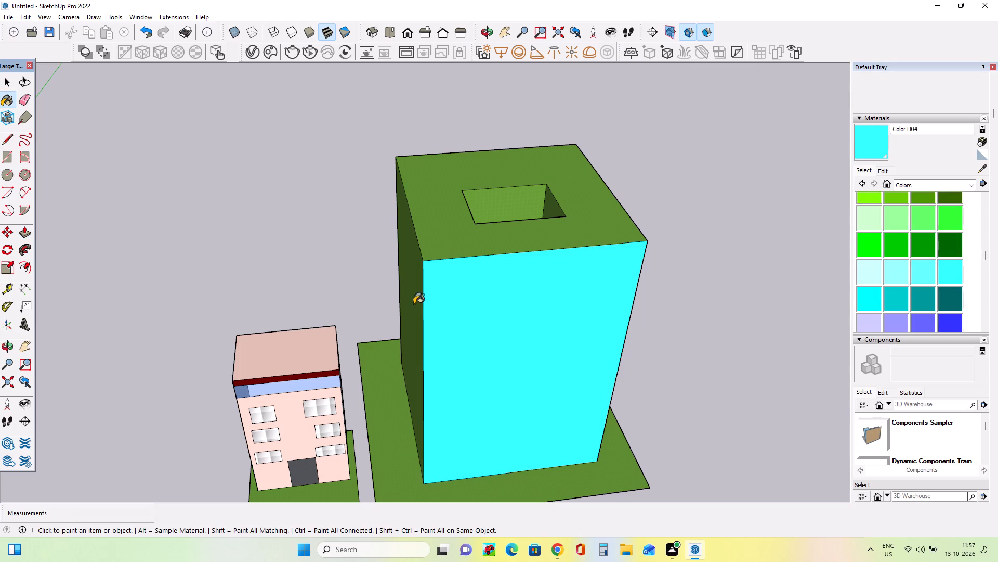
left_click(450, 247)
left_click(513, 208)
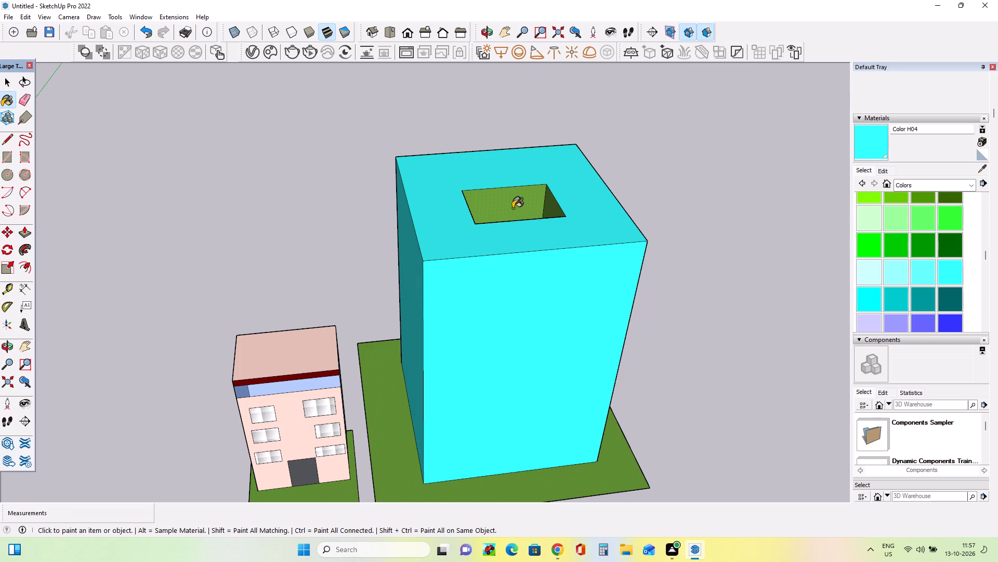
left_click(552, 212)
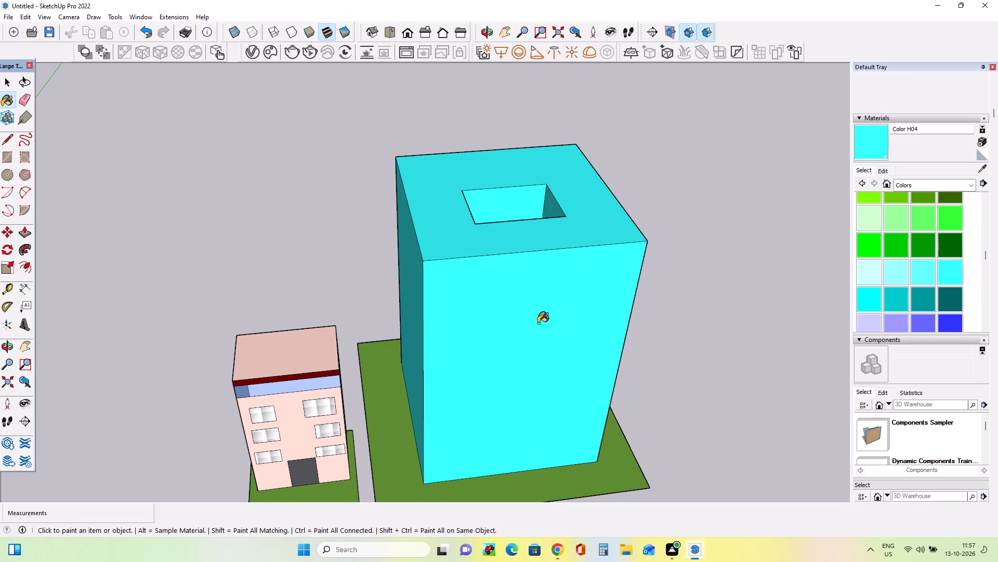
Paint the tall block's visible side face, top face and the visible inner walls of its opening with Color I04.
left_click_drag(946, 327, 867, 313)
left_click_drag(867, 313, 714, 313)
left_click(415, 328)
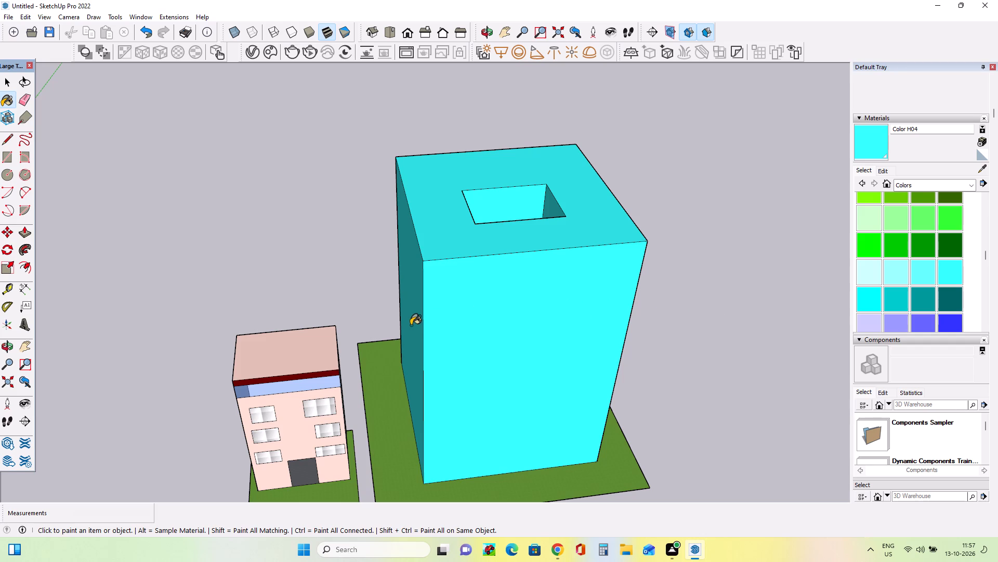
left_click(411, 325)
left_click(957, 316)
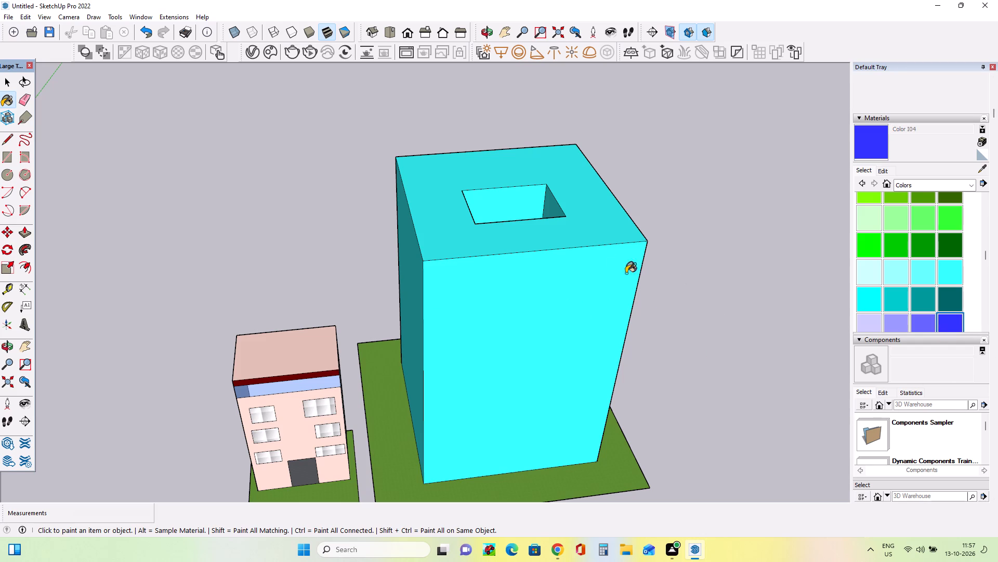
left_click(408, 289)
left_click(450, 208)
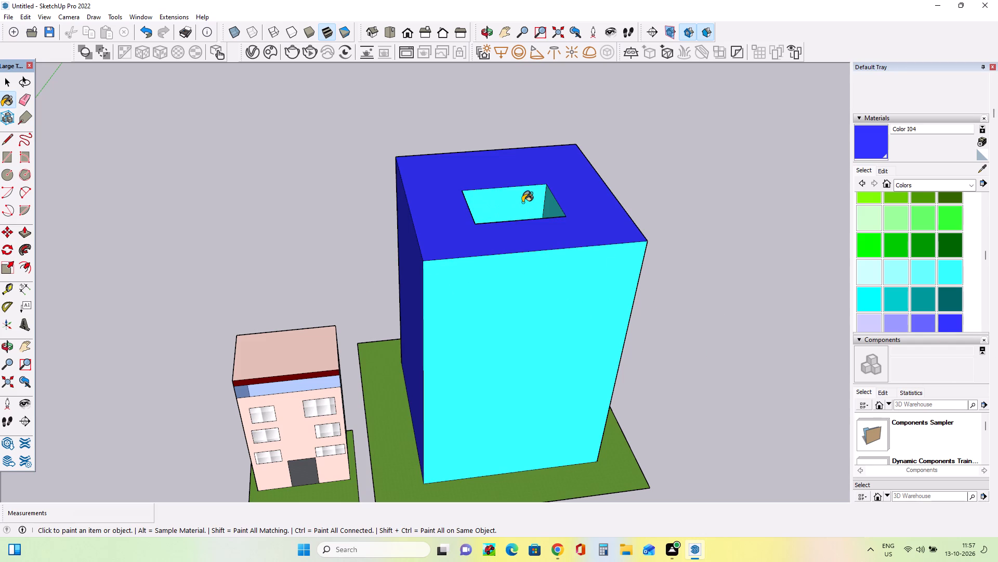
left_click(522, 202)
left_click(557, 214)
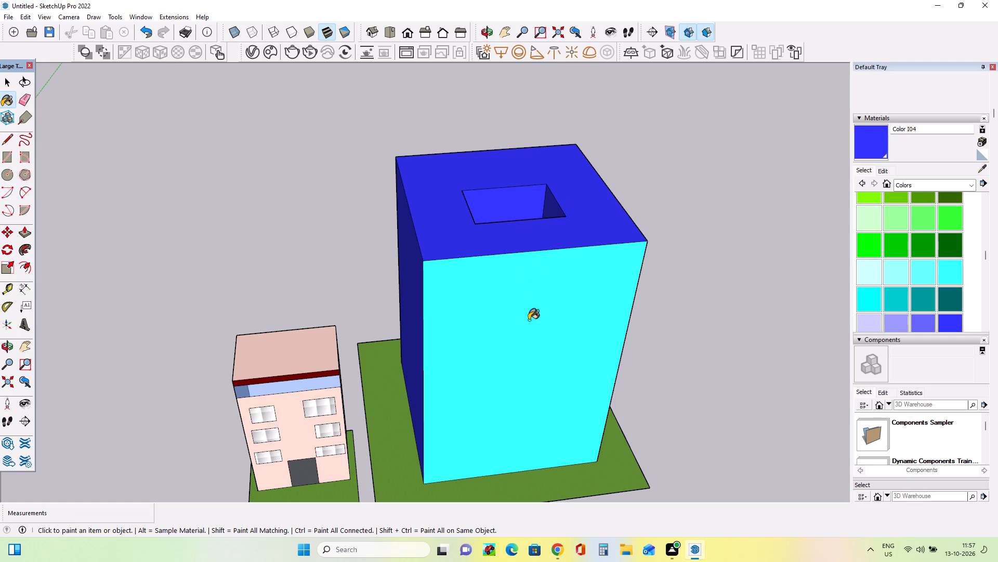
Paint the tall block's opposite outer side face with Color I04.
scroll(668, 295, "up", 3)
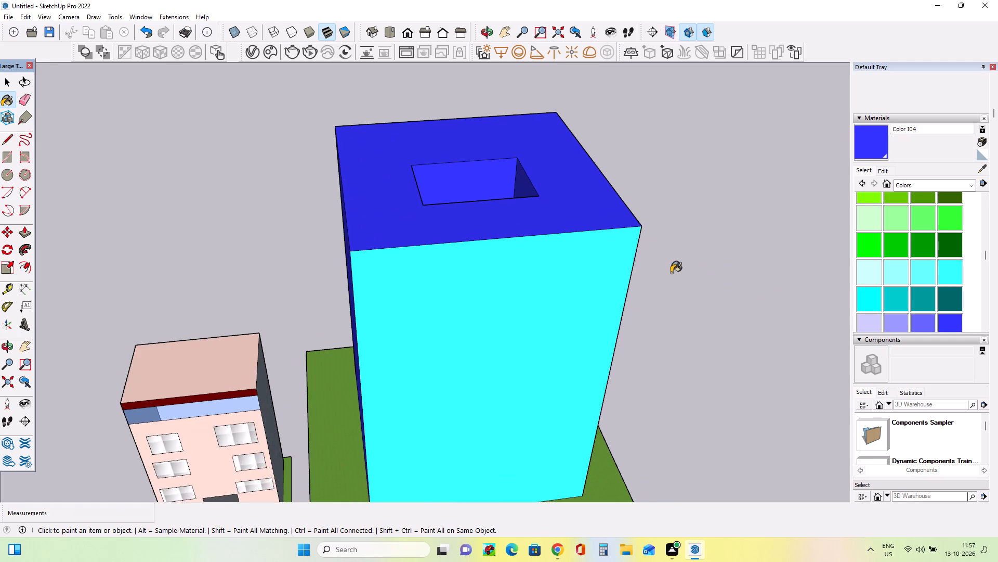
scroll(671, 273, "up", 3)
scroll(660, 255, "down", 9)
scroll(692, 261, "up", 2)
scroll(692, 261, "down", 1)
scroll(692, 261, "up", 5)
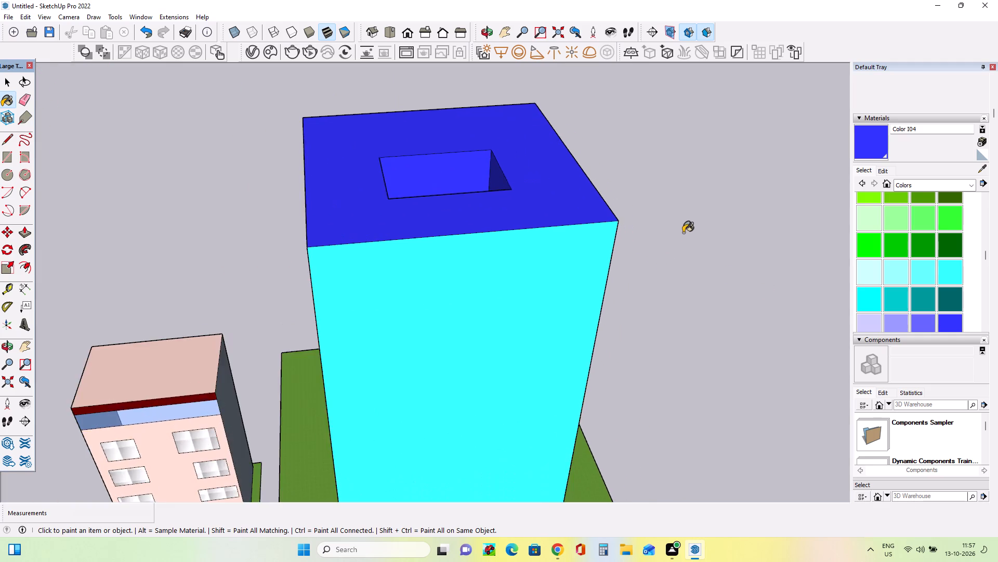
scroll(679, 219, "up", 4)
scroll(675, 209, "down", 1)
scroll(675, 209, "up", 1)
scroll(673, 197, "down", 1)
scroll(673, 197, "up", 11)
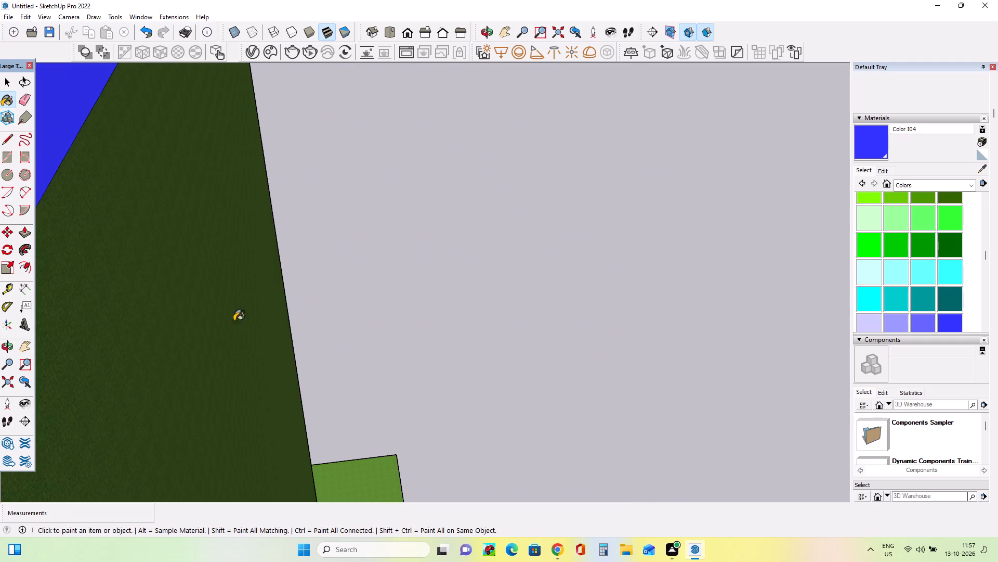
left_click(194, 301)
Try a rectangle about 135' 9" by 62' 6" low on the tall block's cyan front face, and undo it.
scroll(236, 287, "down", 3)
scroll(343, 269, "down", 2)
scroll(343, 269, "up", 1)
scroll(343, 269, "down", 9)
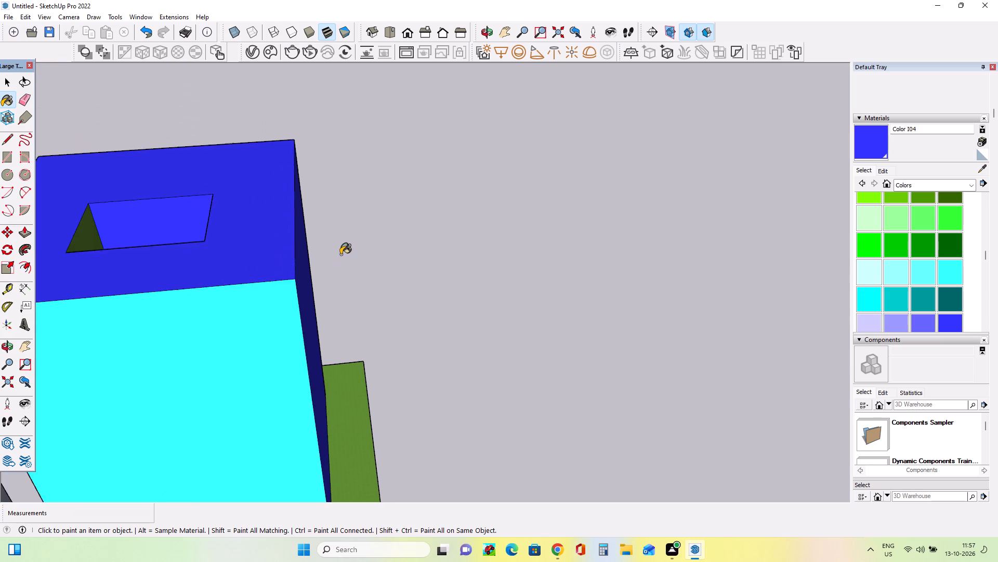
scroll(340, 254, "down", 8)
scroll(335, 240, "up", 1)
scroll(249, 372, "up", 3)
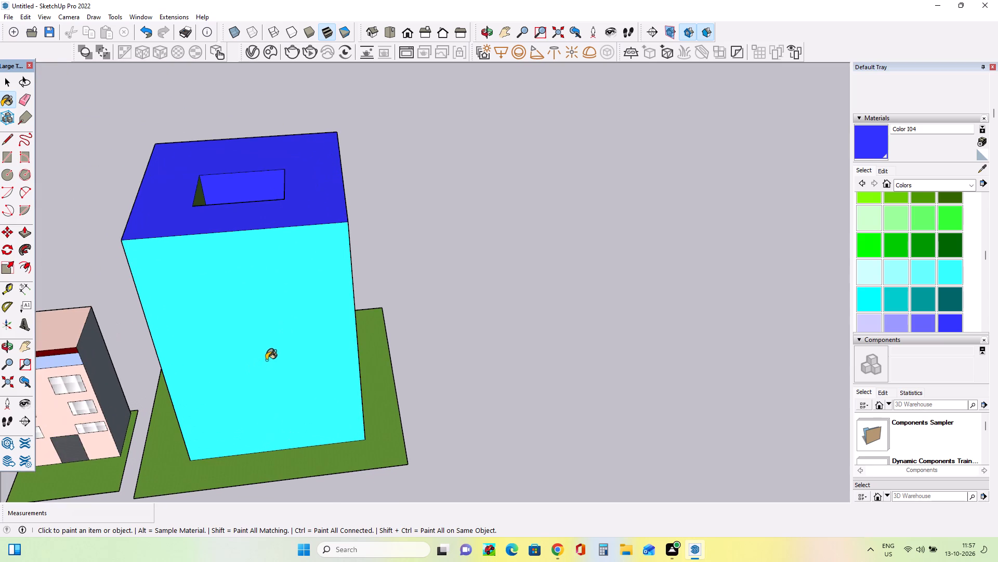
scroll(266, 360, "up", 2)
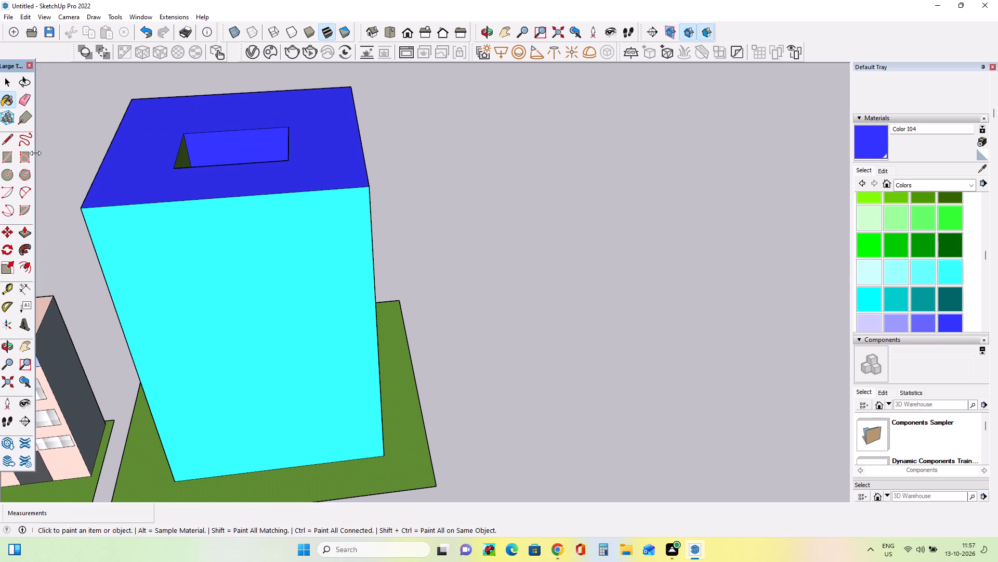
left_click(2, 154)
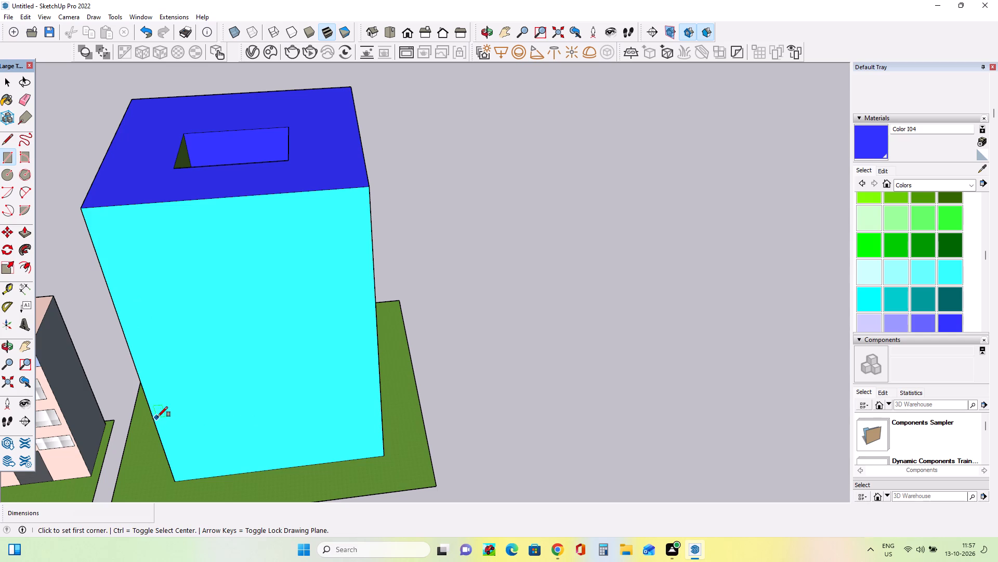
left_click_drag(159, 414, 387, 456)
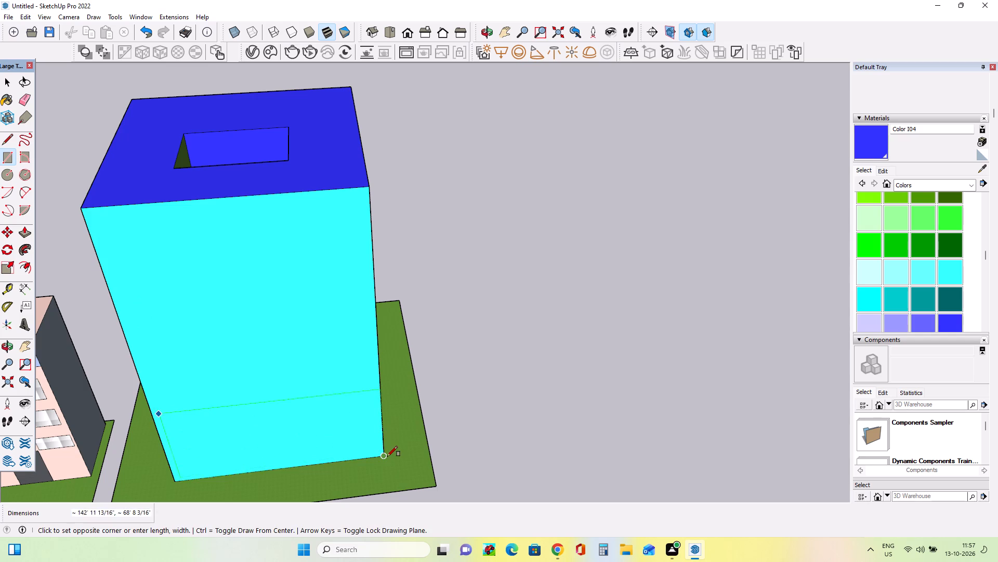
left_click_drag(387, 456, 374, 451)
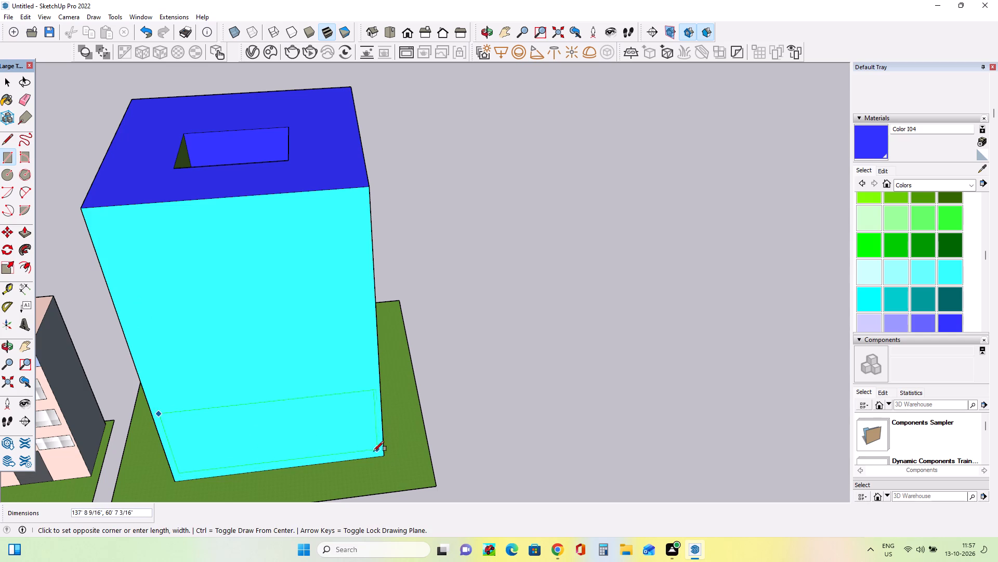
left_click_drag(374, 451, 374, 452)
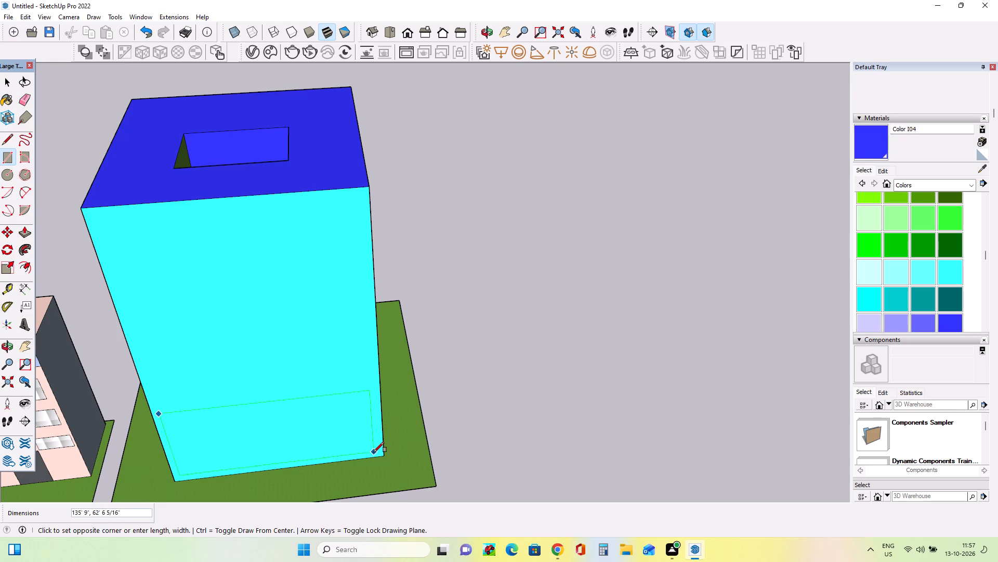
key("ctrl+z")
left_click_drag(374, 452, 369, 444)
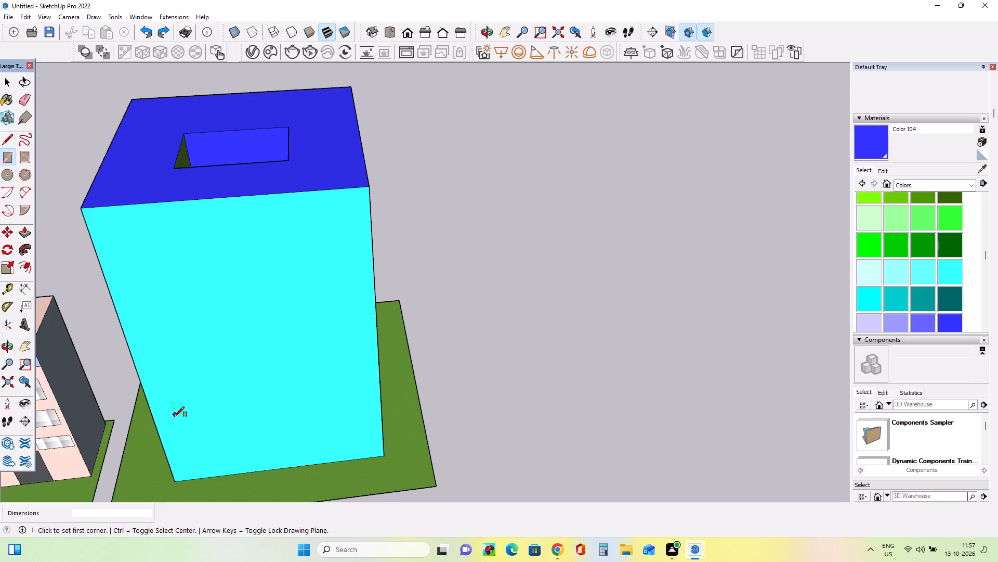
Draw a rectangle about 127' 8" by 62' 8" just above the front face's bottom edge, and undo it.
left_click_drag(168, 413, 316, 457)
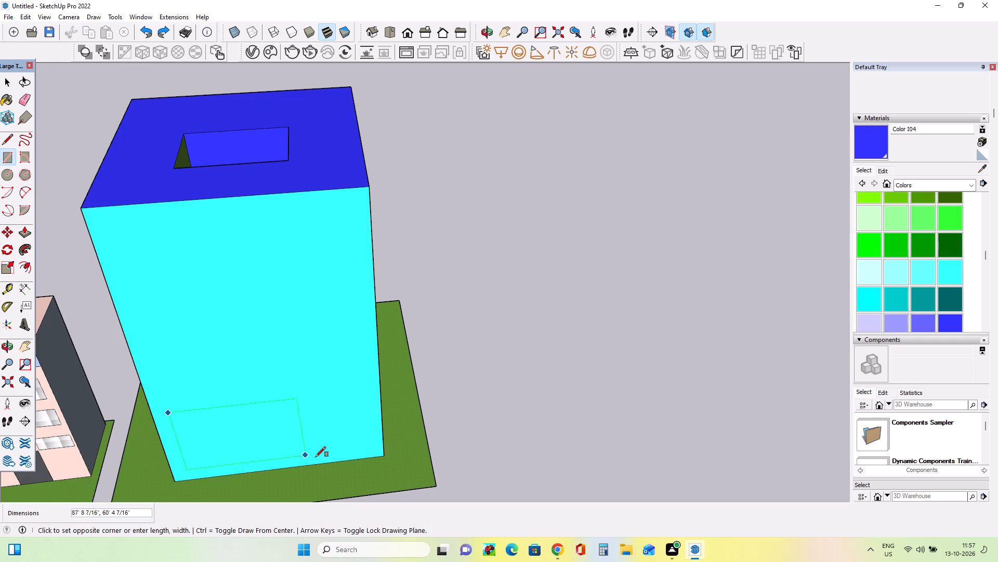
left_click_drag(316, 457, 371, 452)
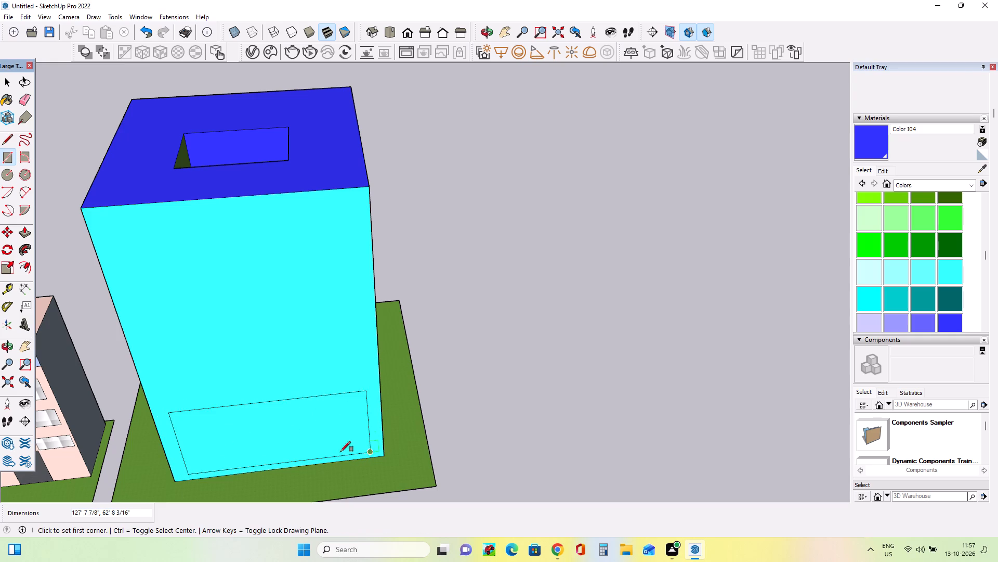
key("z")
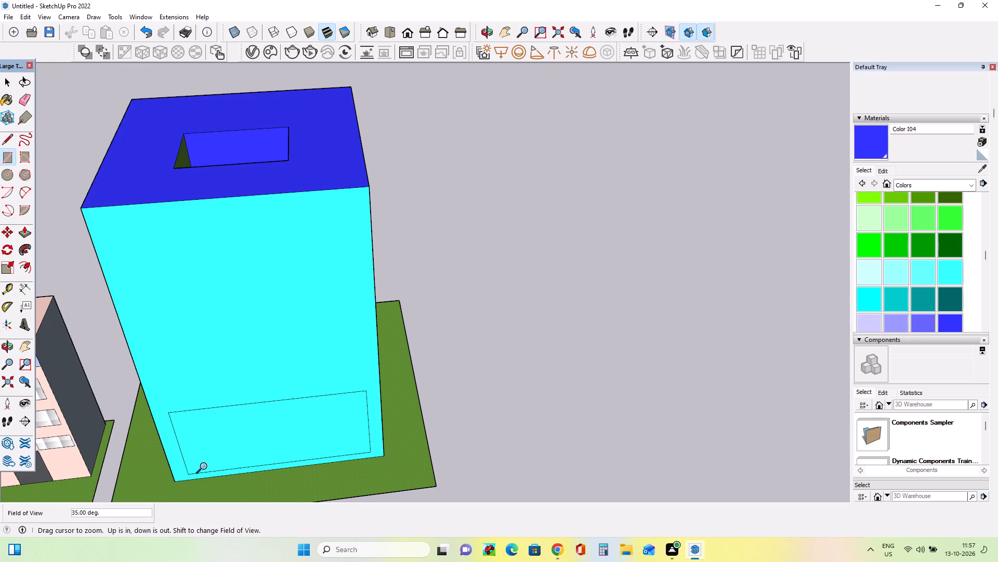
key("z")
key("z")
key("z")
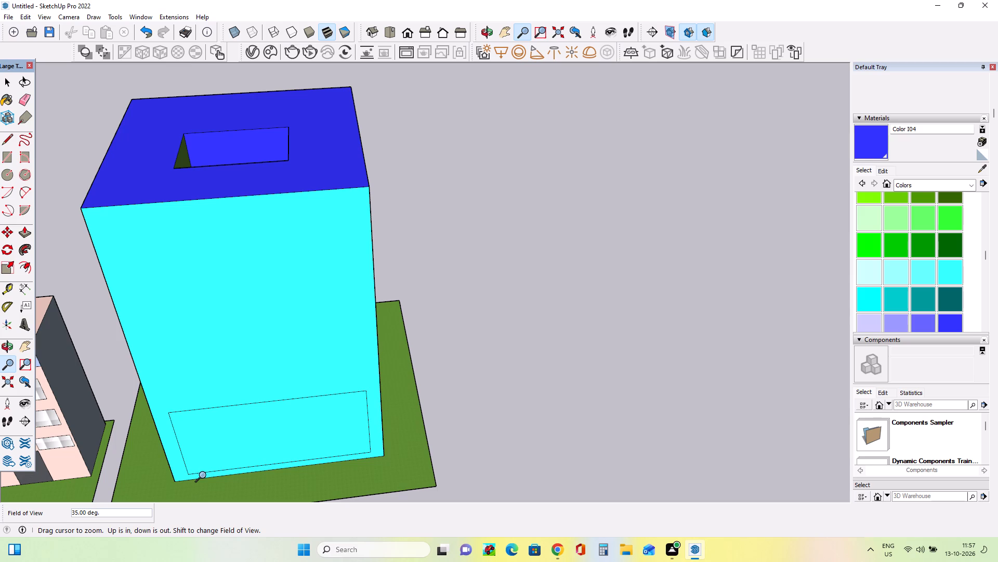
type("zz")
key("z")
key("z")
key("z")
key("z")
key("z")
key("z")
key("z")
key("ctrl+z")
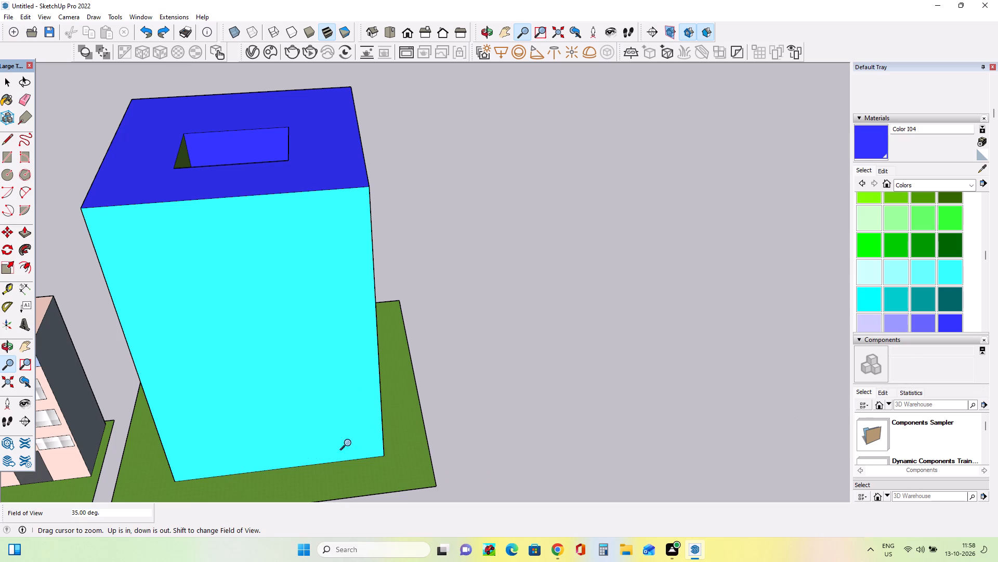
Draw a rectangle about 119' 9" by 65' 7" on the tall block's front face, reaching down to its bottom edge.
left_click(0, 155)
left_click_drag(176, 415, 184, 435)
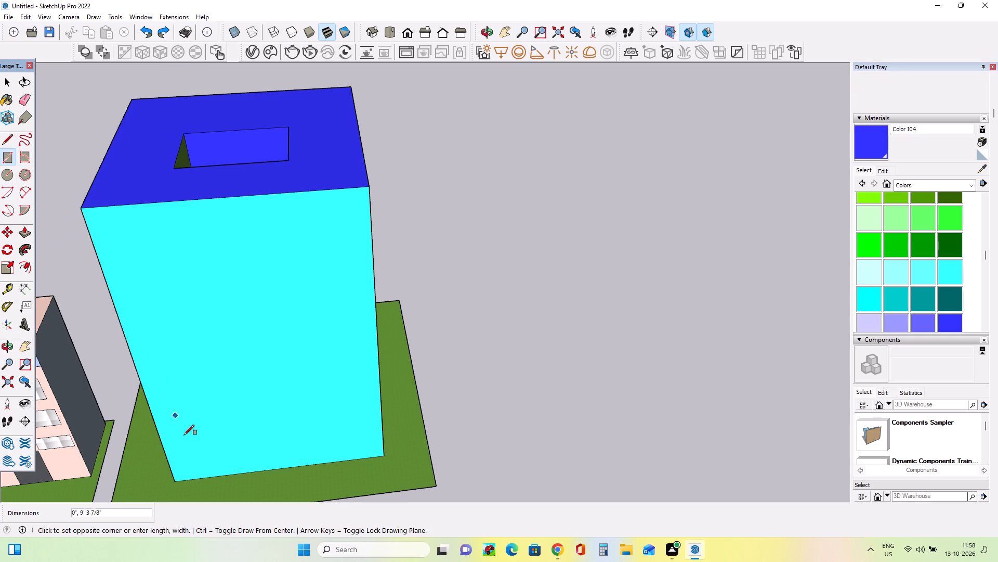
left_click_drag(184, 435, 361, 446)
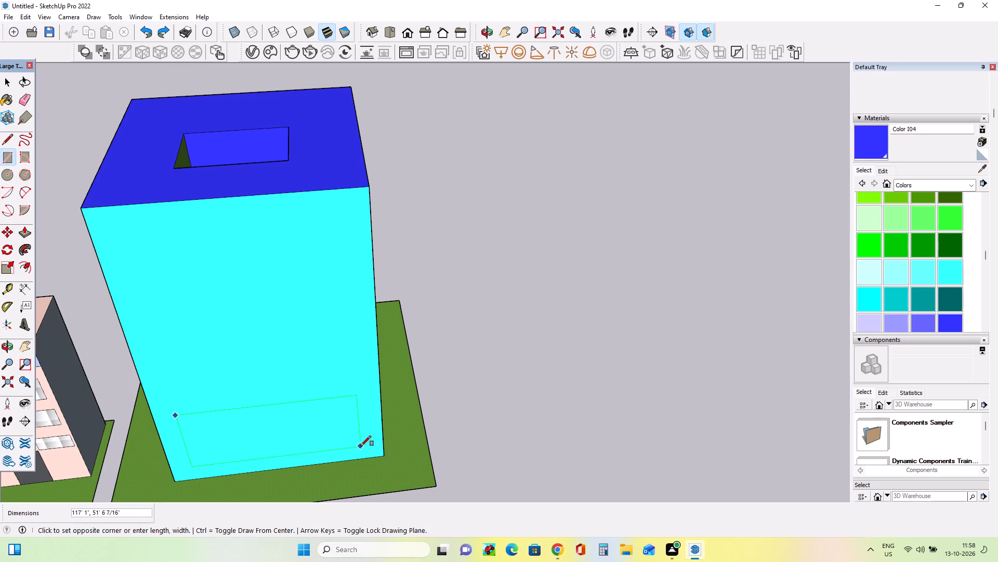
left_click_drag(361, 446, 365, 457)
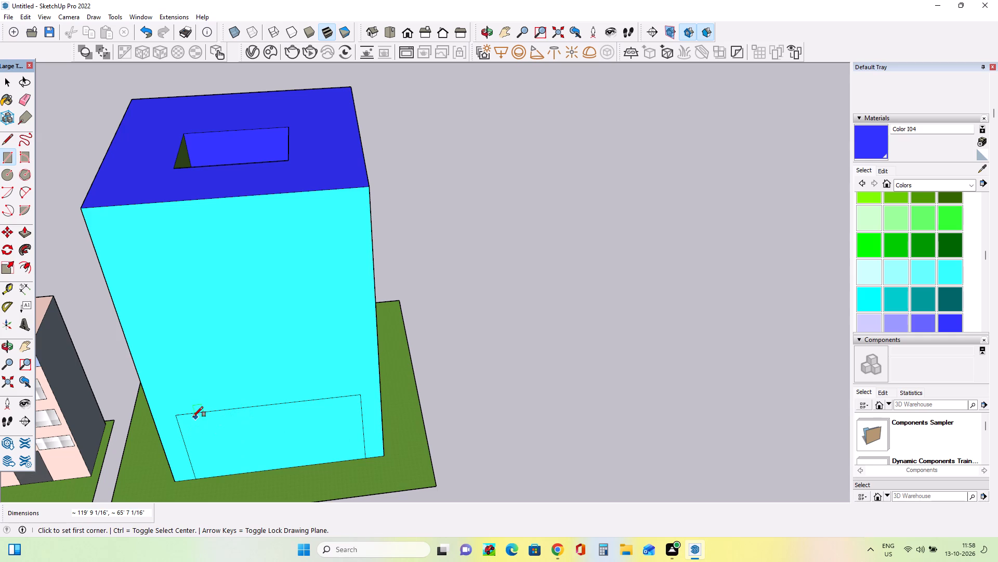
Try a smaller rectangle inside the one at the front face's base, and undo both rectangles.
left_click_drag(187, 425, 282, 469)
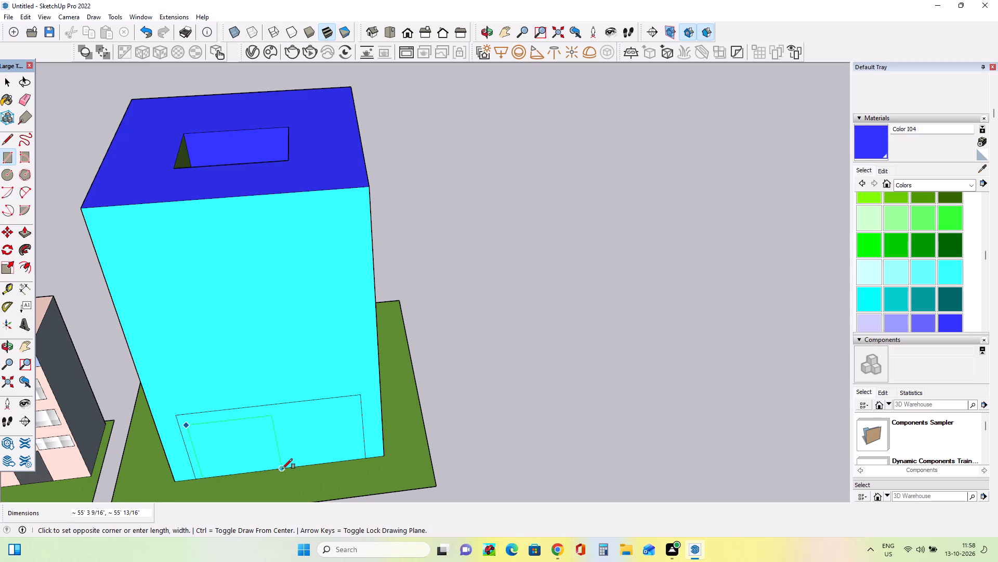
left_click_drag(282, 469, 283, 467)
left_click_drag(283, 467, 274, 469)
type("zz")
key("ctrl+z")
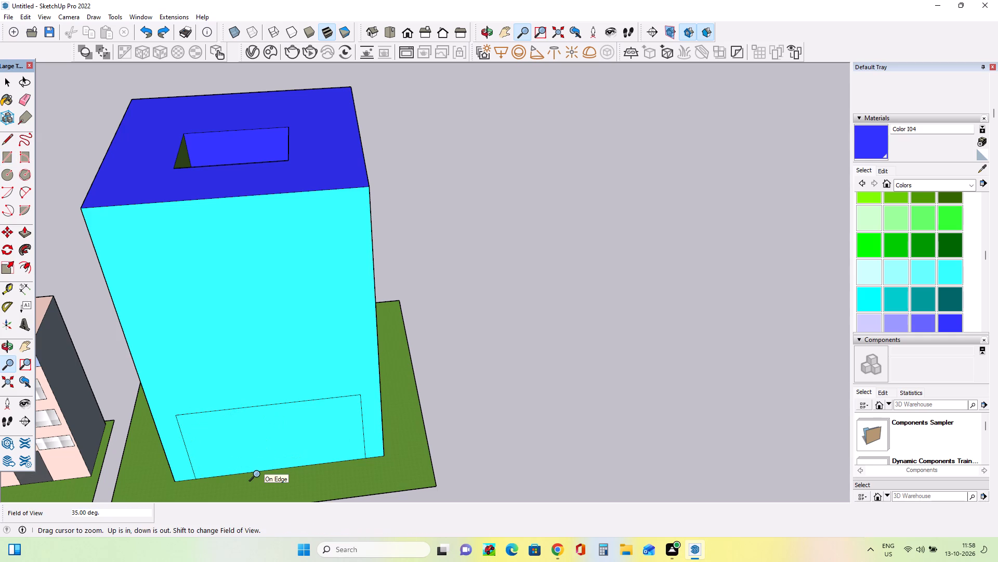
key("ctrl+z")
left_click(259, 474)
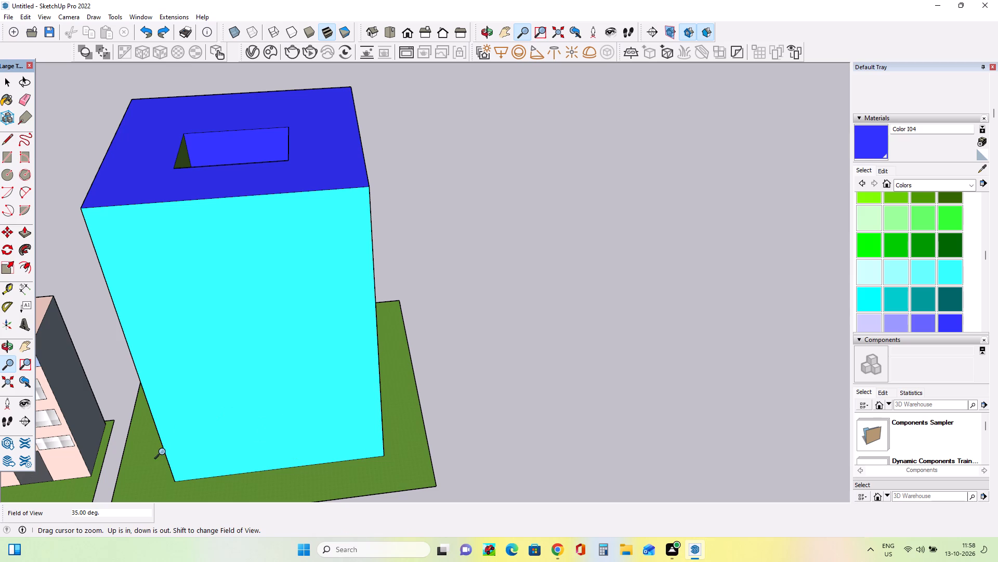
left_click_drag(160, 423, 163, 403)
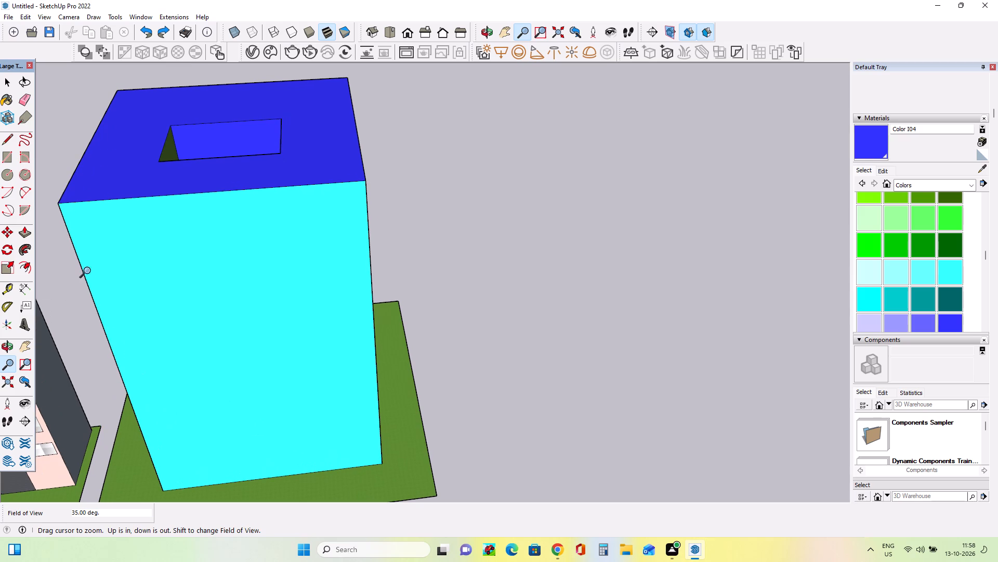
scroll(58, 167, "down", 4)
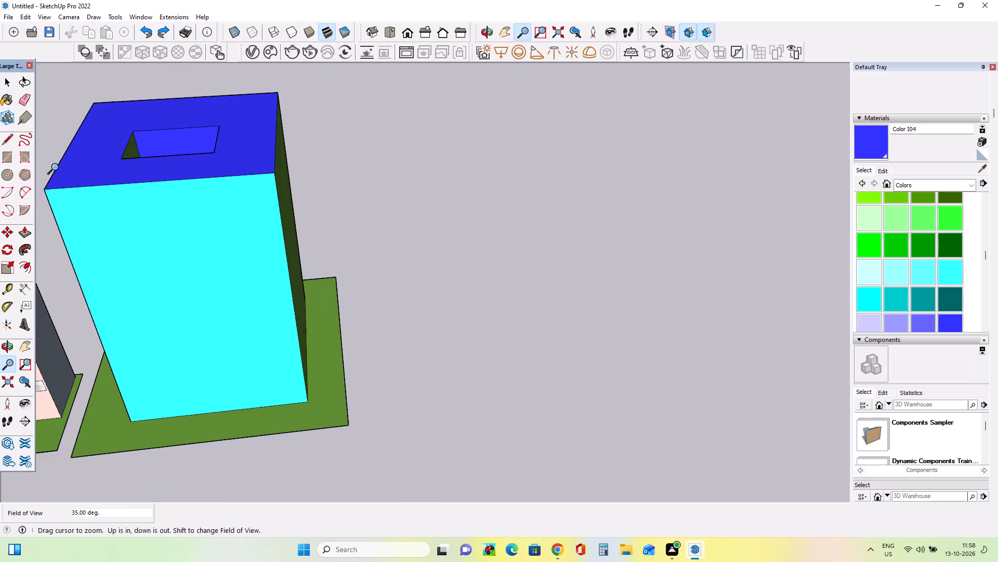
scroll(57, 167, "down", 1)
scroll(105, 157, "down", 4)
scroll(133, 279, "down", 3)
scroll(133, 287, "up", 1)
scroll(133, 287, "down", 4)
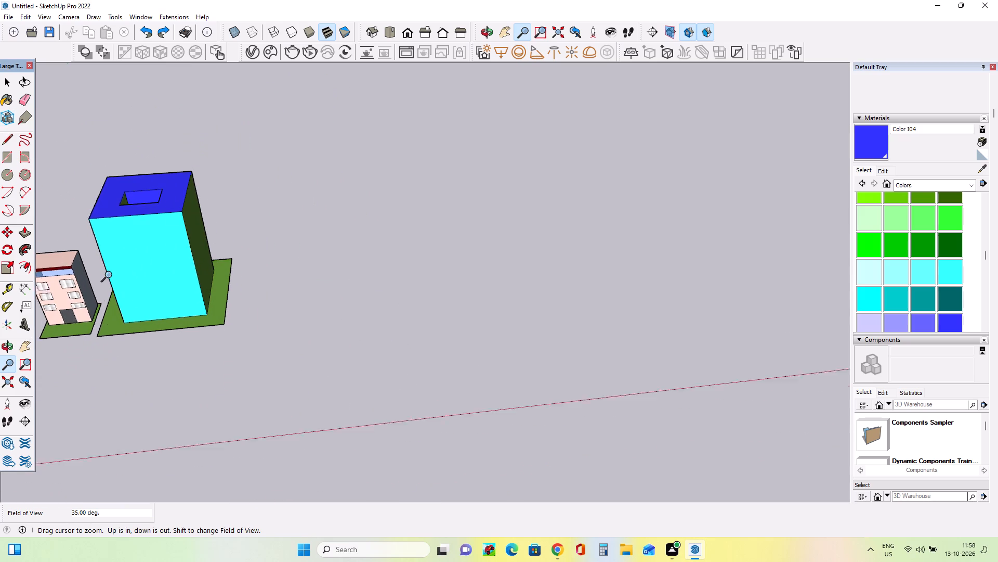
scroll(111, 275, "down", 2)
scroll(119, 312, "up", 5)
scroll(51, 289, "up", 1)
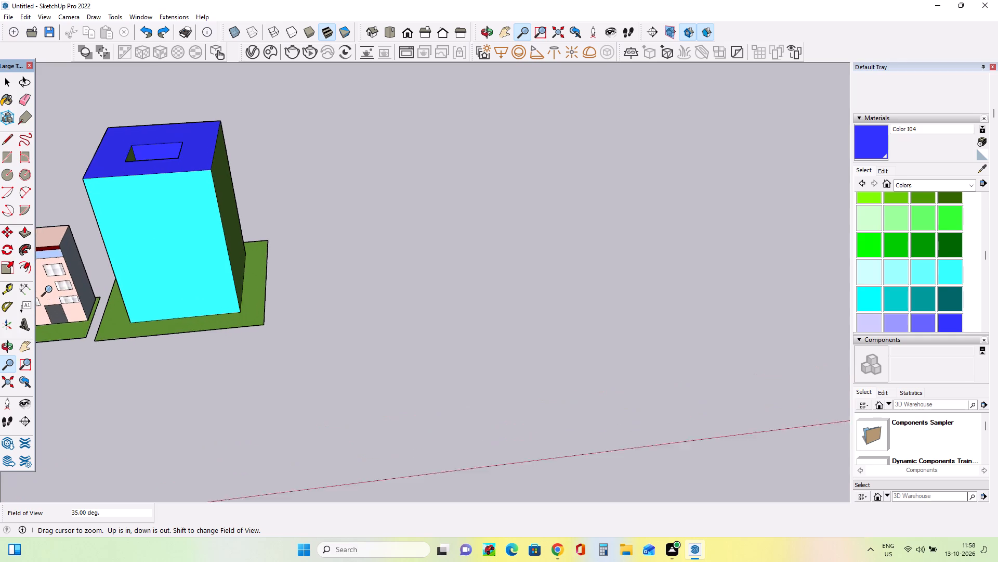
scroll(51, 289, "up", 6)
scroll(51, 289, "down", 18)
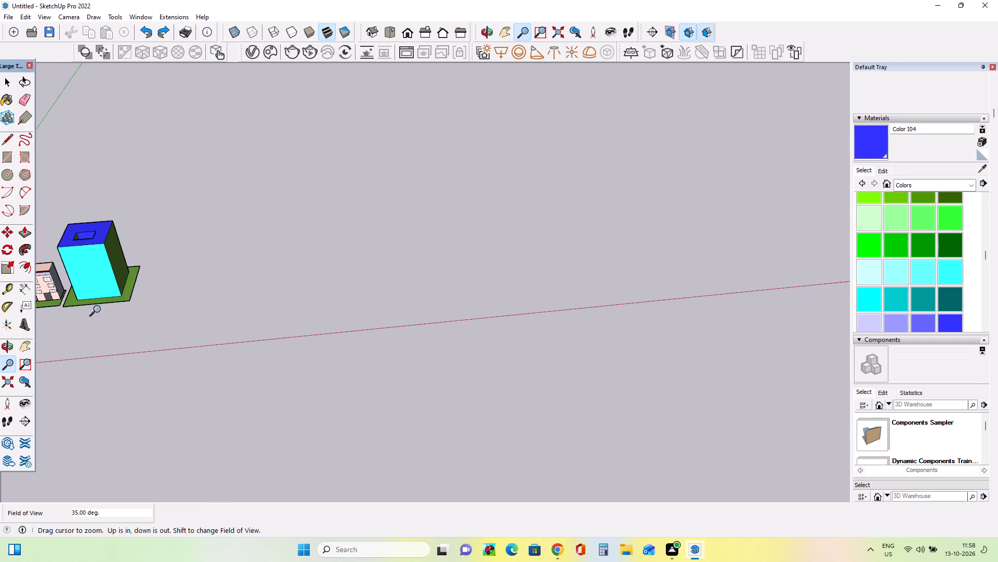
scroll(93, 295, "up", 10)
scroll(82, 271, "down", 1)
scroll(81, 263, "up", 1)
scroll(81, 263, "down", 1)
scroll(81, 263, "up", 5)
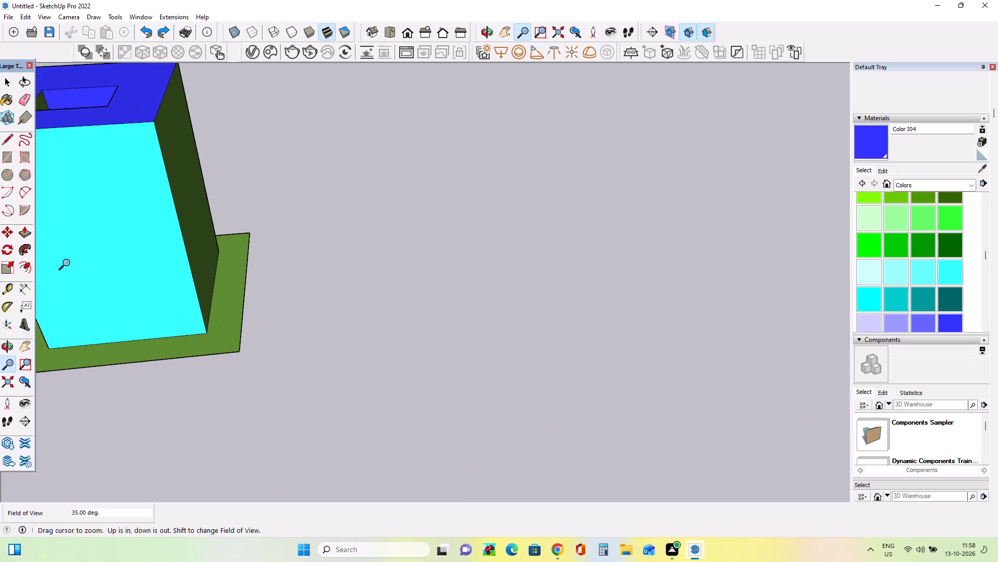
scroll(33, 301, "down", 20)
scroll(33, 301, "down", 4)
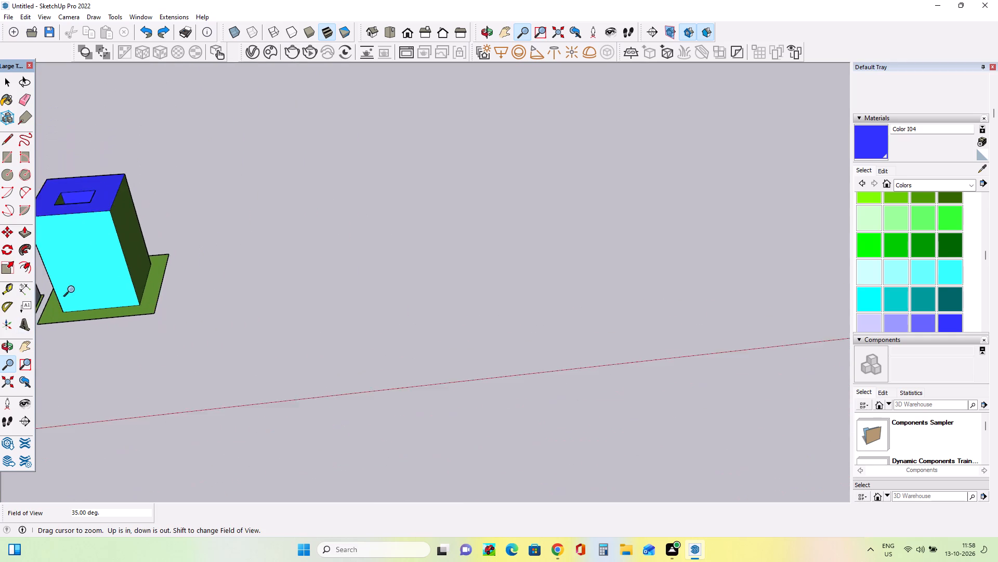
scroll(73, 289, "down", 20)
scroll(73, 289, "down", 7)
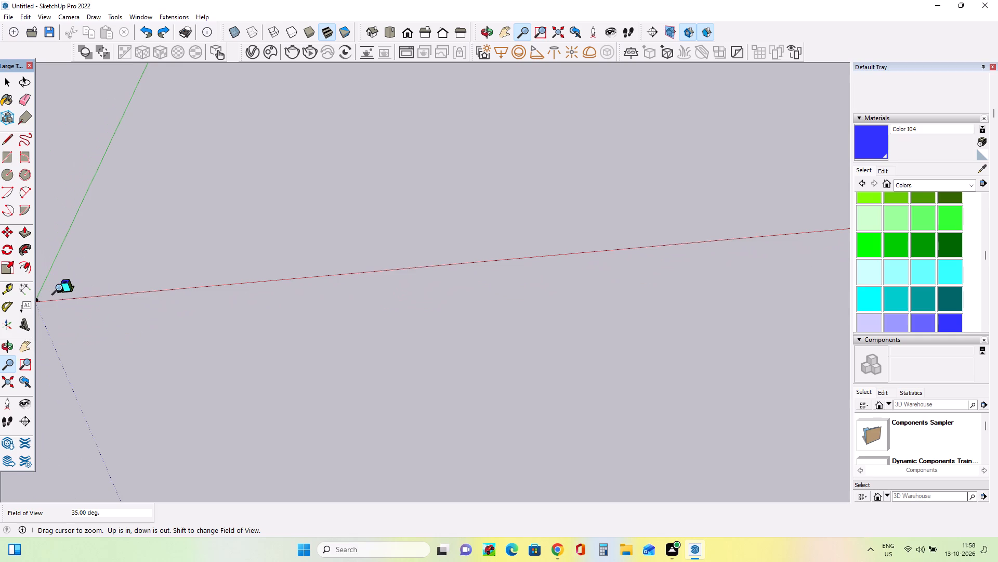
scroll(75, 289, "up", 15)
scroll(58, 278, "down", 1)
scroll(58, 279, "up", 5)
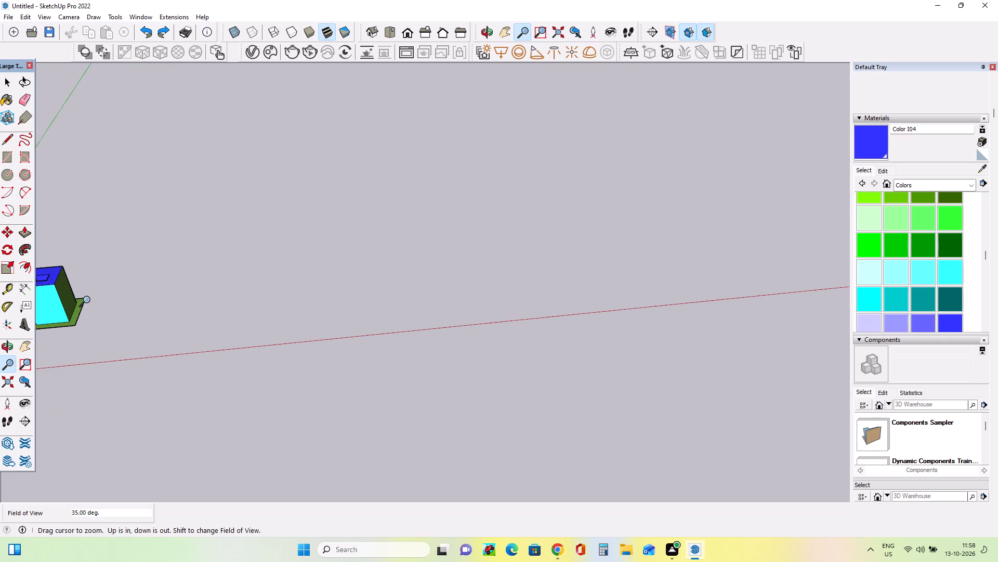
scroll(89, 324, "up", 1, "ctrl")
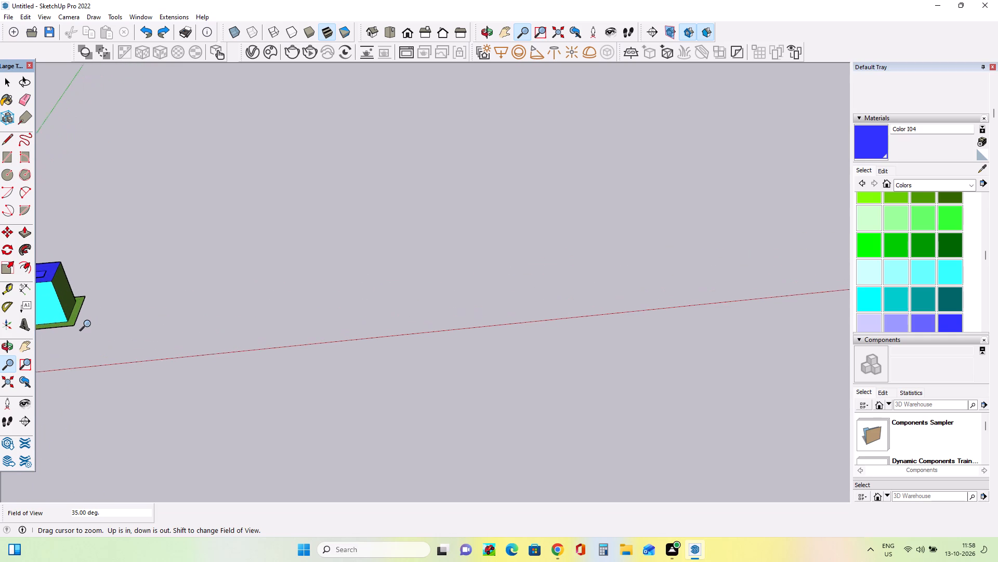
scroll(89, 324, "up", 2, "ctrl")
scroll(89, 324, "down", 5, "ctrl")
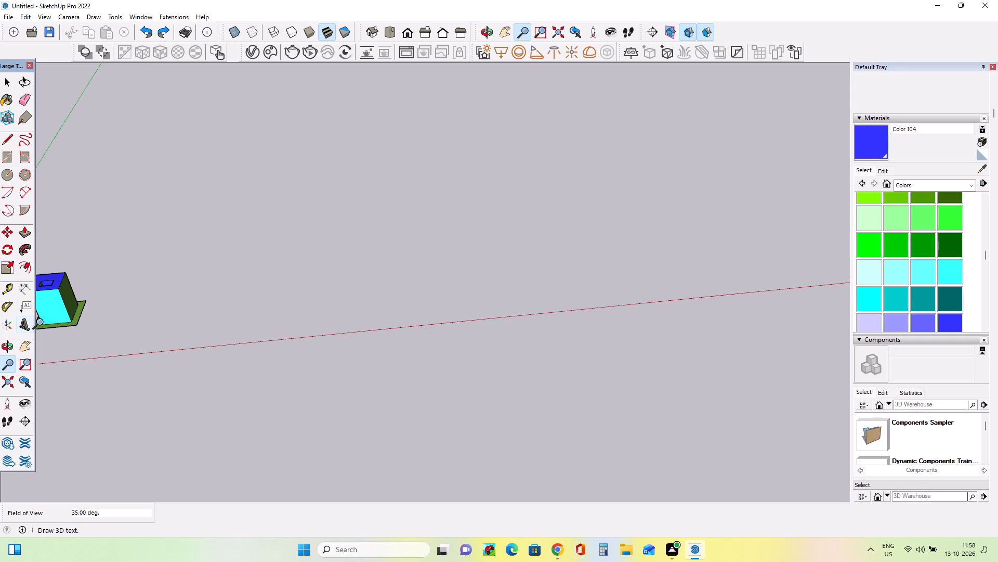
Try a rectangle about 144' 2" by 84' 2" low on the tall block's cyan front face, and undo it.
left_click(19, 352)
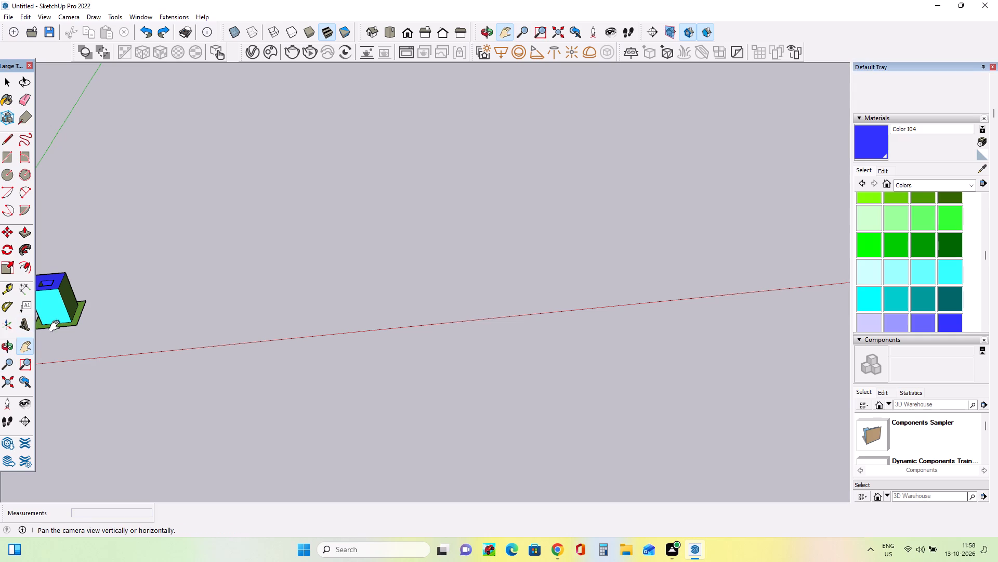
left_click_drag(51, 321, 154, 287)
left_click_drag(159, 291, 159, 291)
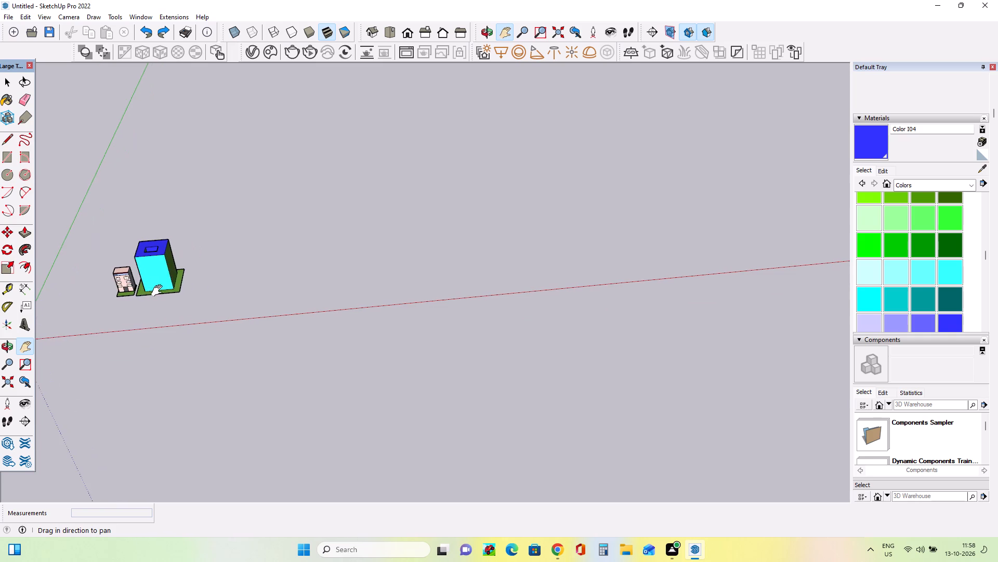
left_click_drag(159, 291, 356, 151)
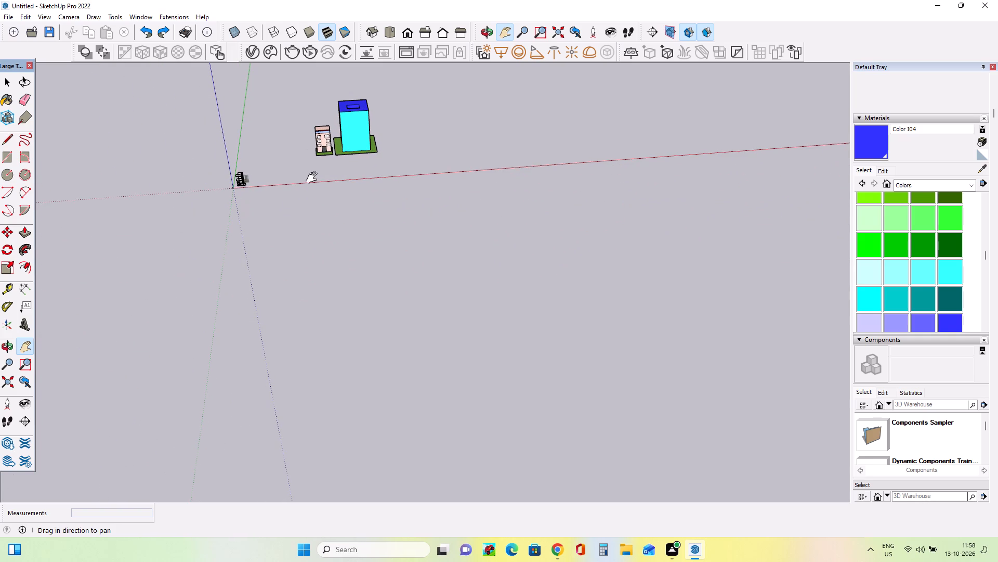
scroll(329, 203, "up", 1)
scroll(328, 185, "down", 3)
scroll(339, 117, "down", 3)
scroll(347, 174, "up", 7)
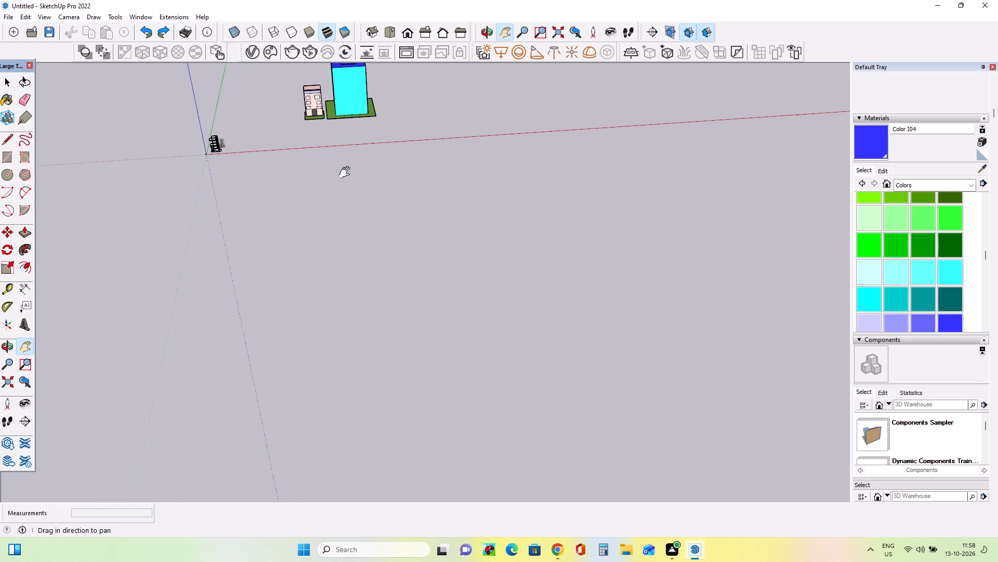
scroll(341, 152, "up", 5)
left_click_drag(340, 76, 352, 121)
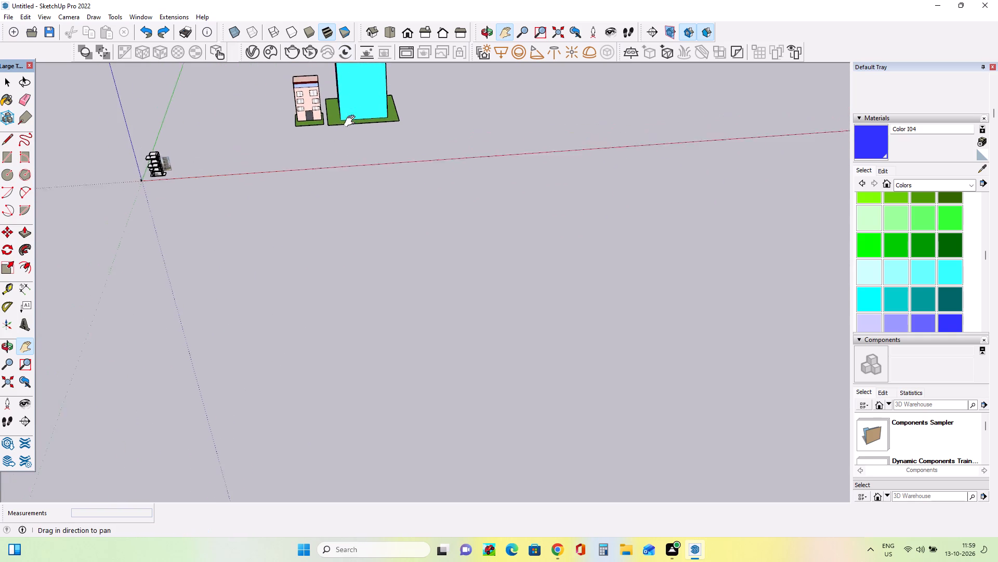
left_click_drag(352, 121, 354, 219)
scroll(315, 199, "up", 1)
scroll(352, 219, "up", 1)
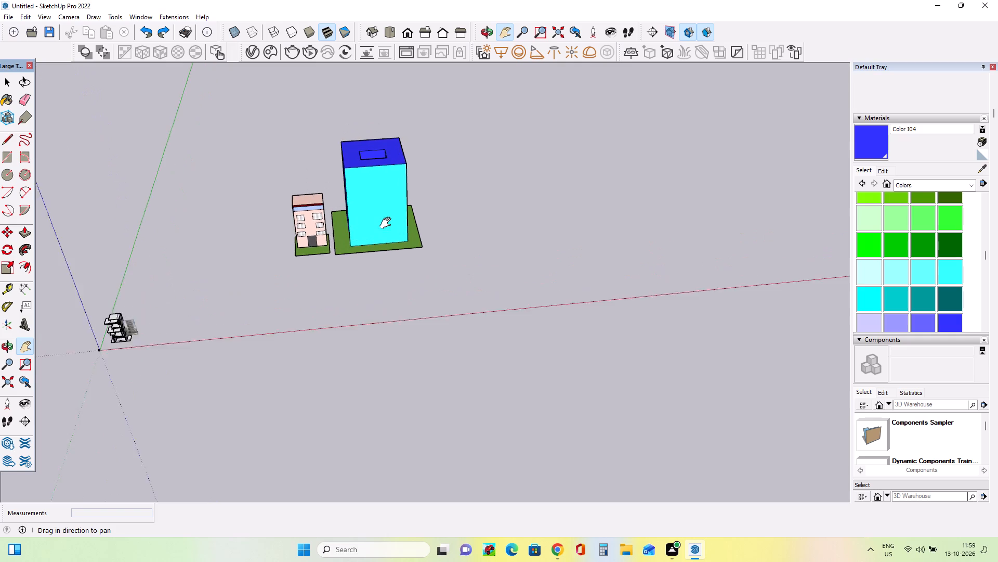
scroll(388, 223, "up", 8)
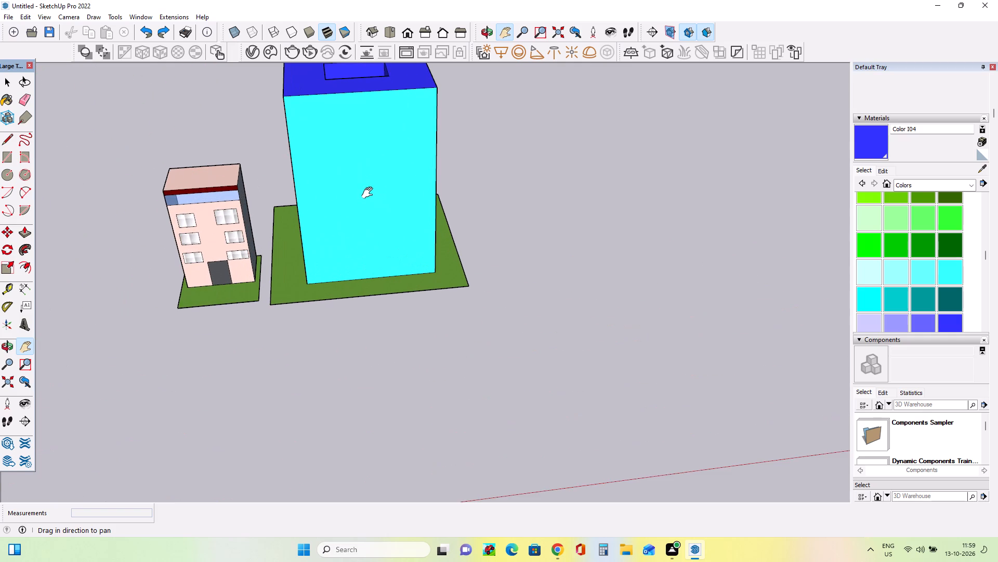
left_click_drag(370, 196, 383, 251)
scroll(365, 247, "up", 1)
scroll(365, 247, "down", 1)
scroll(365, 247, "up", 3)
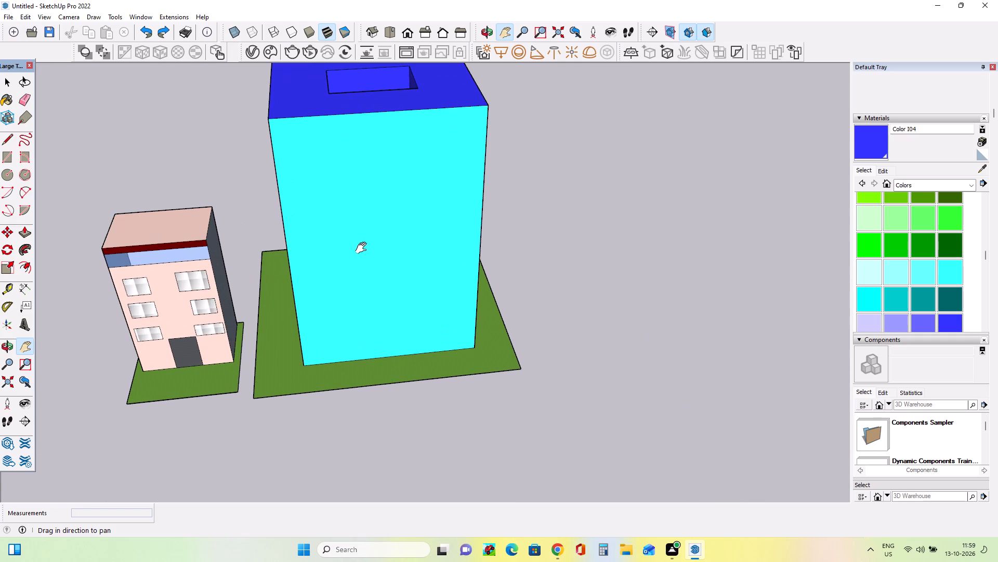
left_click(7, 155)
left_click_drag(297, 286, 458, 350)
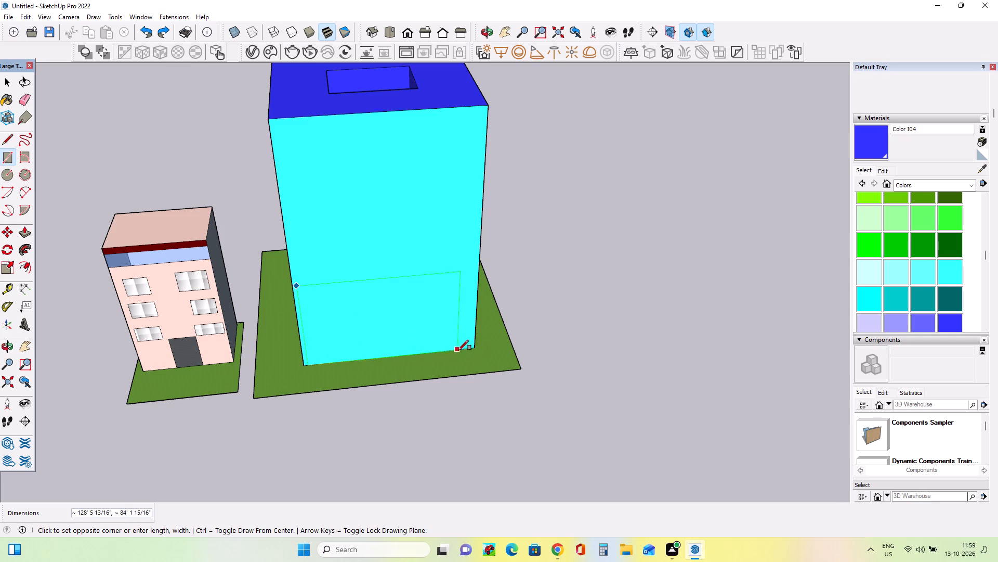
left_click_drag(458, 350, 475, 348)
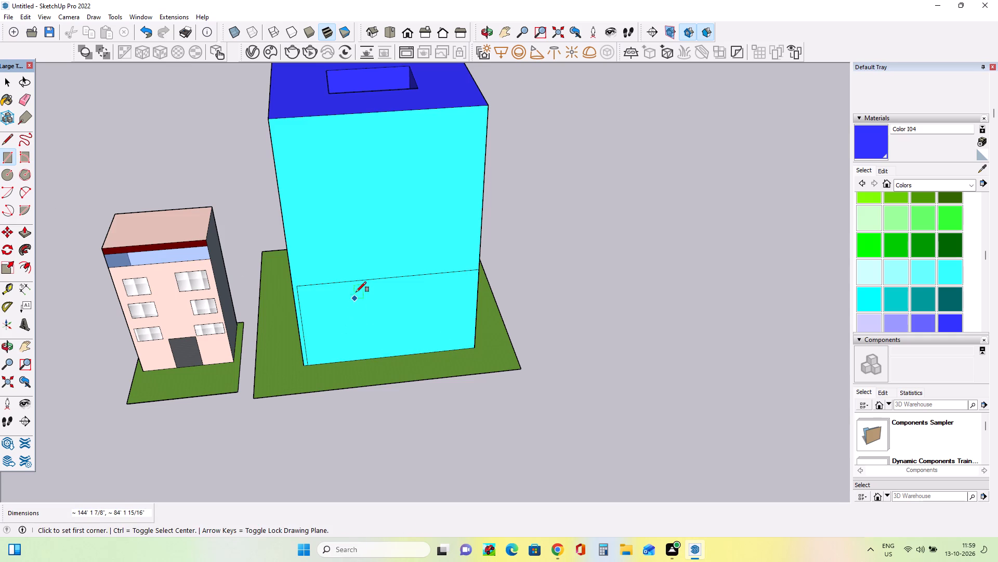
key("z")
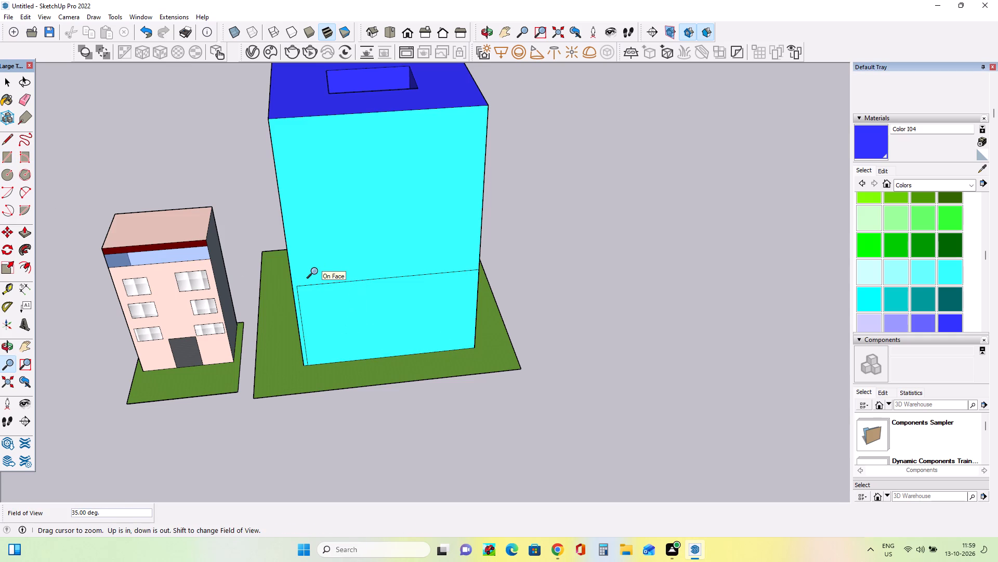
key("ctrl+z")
Undo the last recolouring of the inner wall in the tall block's roof opening.
key("ctrl+z")
key("z")
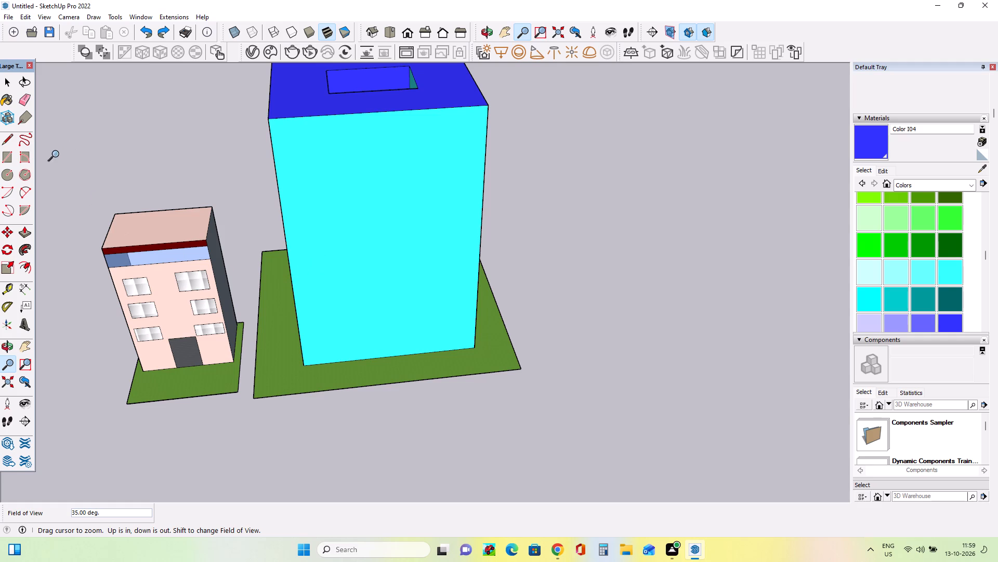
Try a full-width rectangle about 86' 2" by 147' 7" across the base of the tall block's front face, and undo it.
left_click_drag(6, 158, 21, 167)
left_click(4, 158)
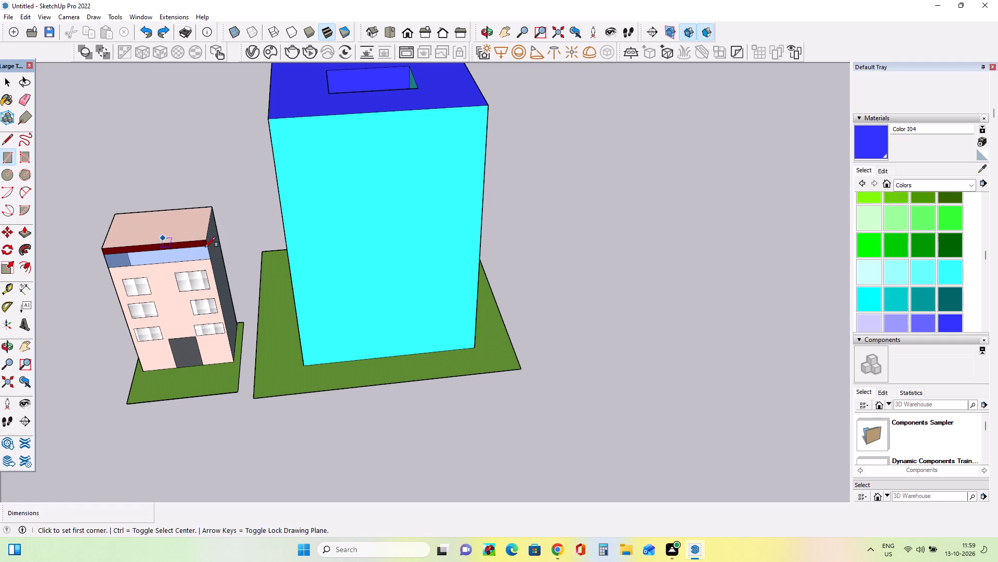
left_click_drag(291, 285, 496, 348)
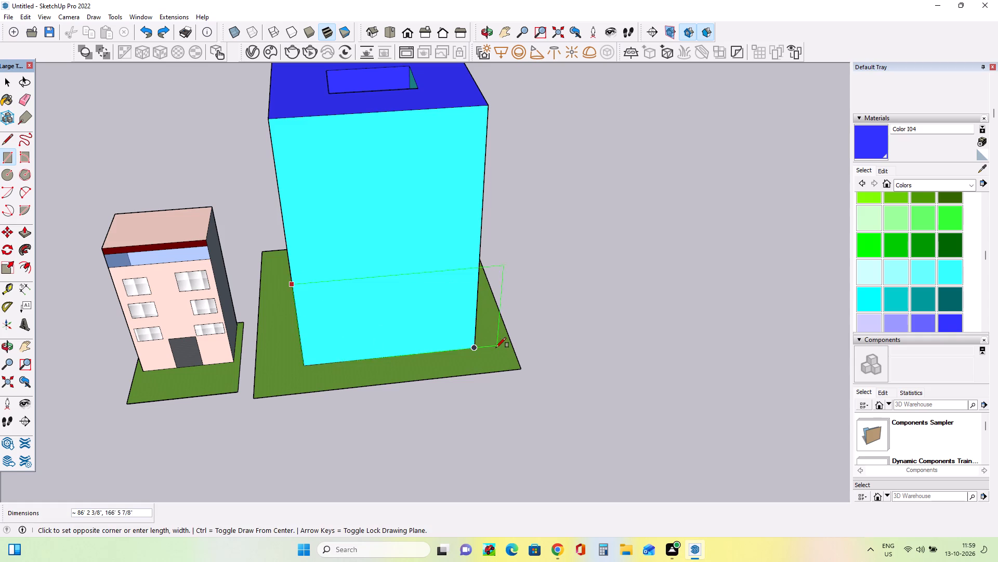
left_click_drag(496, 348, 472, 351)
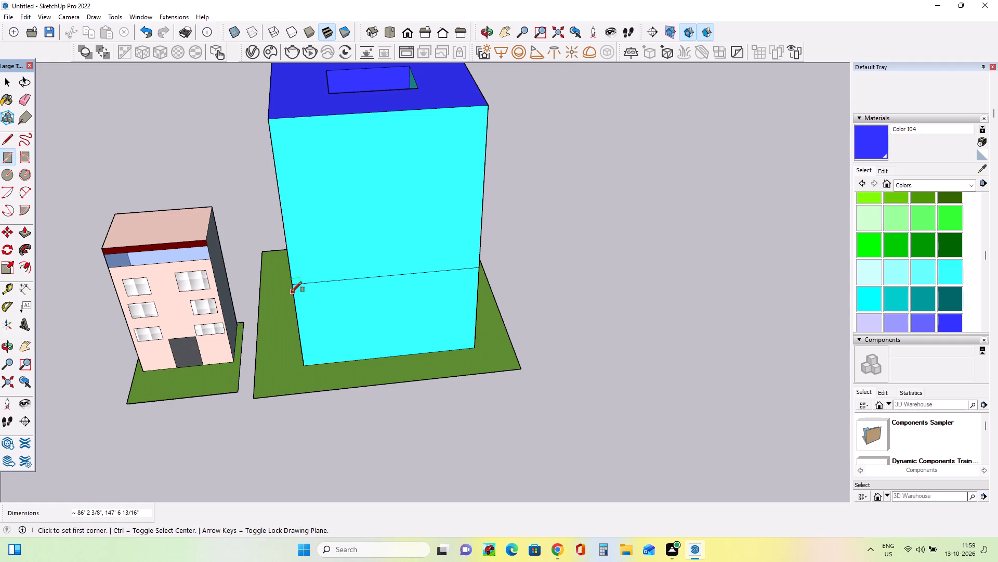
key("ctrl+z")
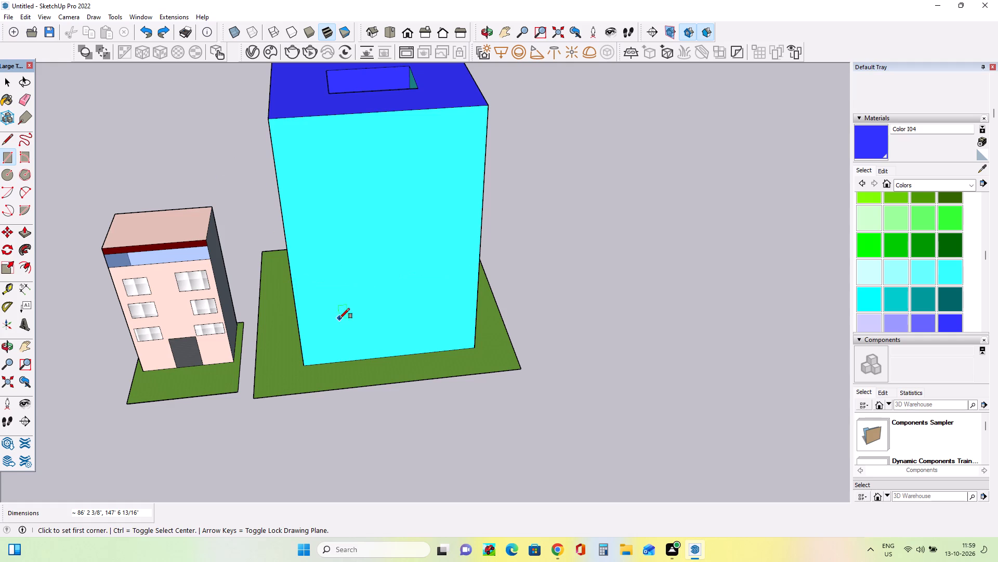
Draw a full-width rectangle about 60' 1" high by 147' 7" wide along the base of the tall block's front face.
left_click_drag(296, 311, 478, 350)
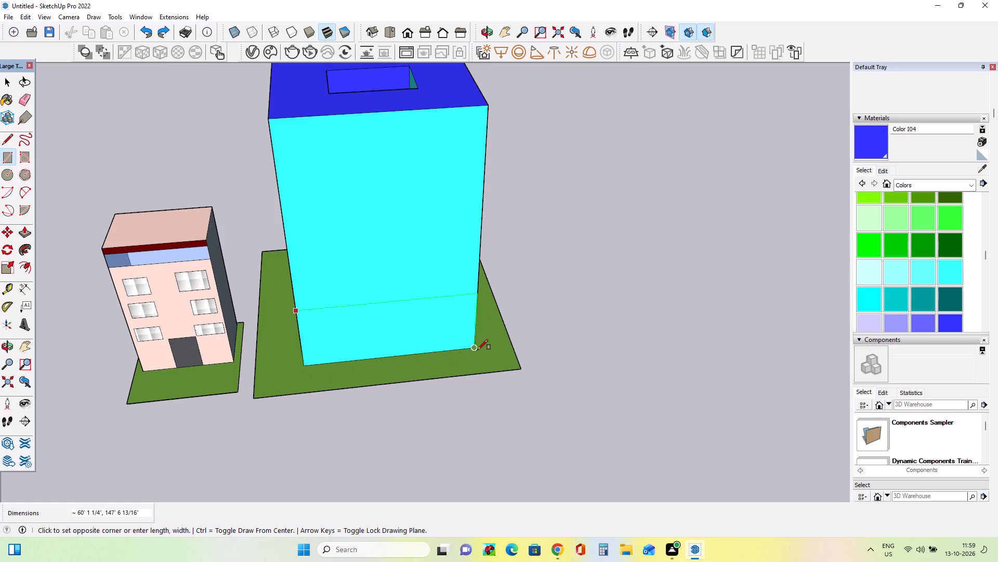
left_click_drag(478, 350, 478, 354)
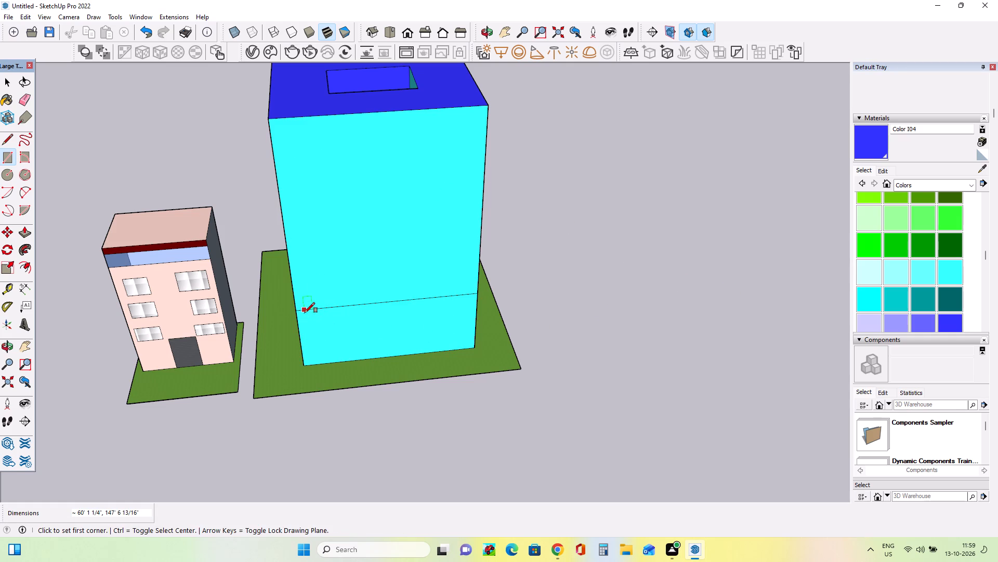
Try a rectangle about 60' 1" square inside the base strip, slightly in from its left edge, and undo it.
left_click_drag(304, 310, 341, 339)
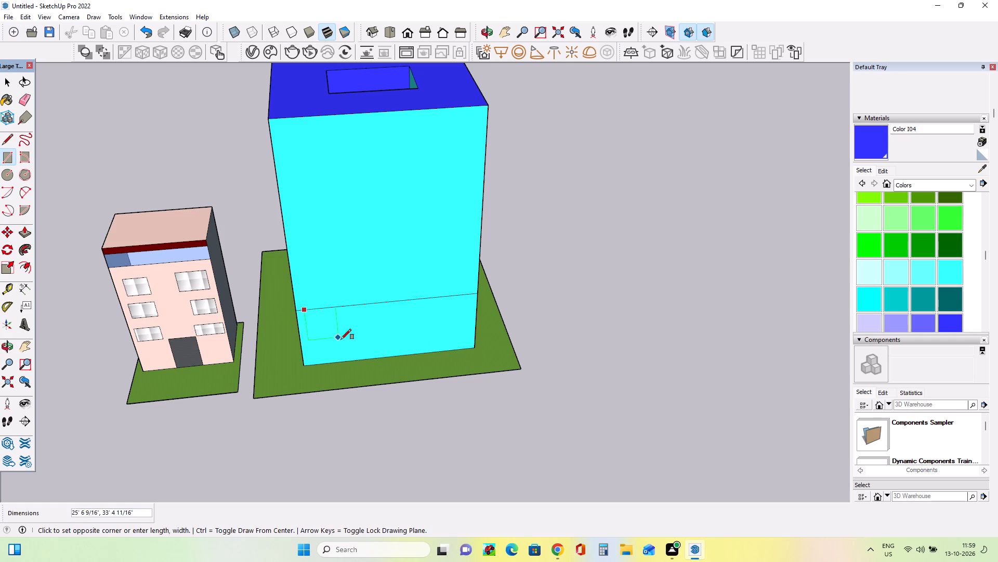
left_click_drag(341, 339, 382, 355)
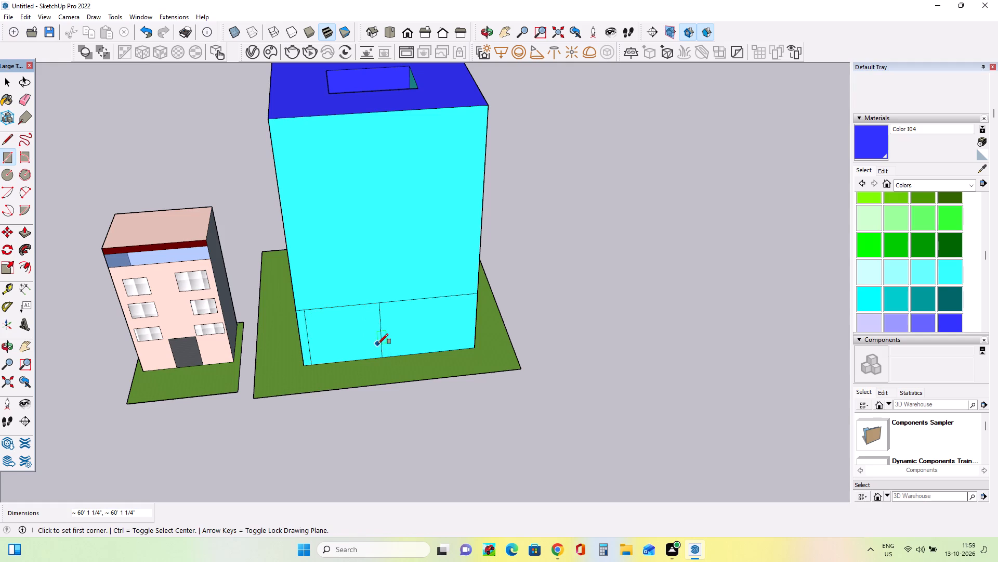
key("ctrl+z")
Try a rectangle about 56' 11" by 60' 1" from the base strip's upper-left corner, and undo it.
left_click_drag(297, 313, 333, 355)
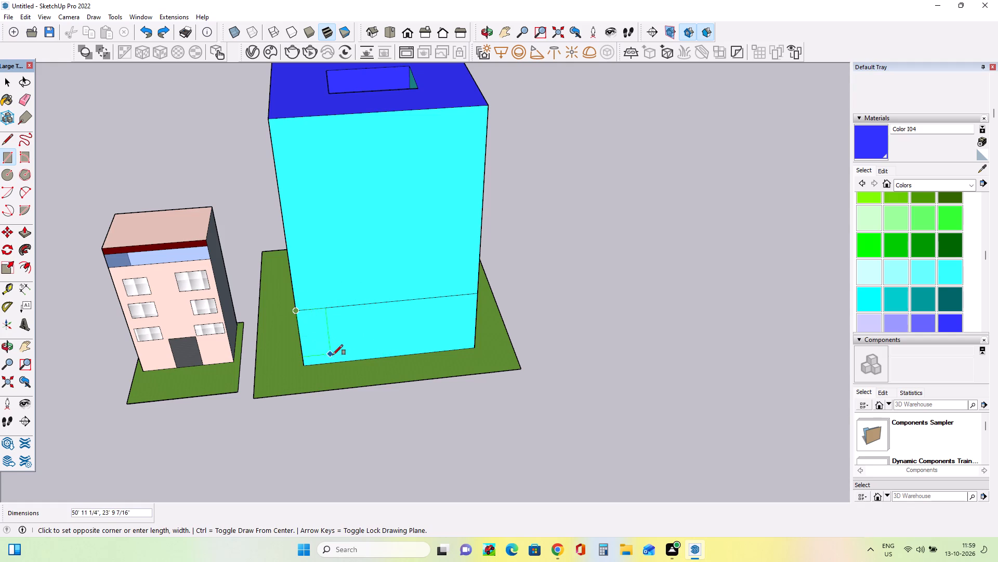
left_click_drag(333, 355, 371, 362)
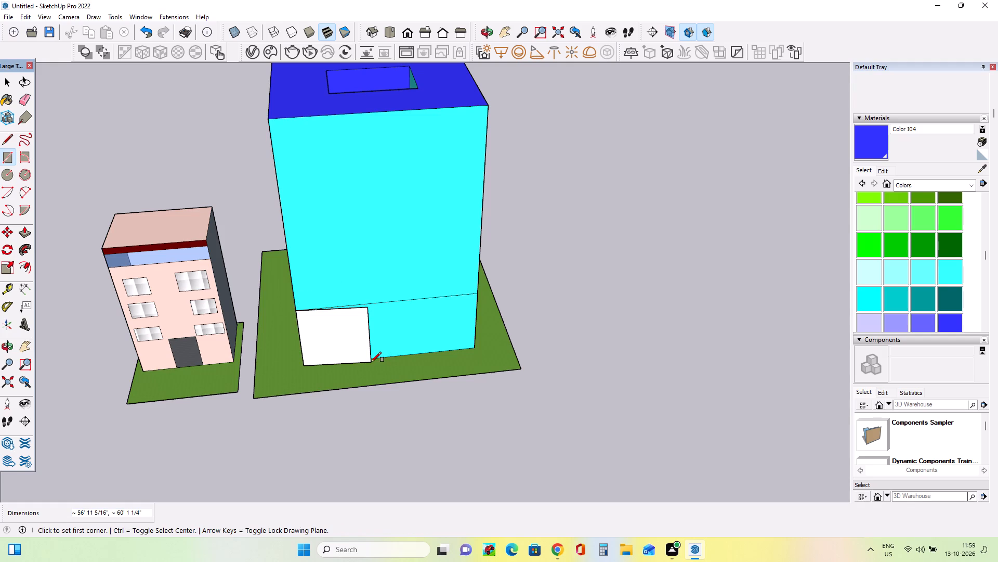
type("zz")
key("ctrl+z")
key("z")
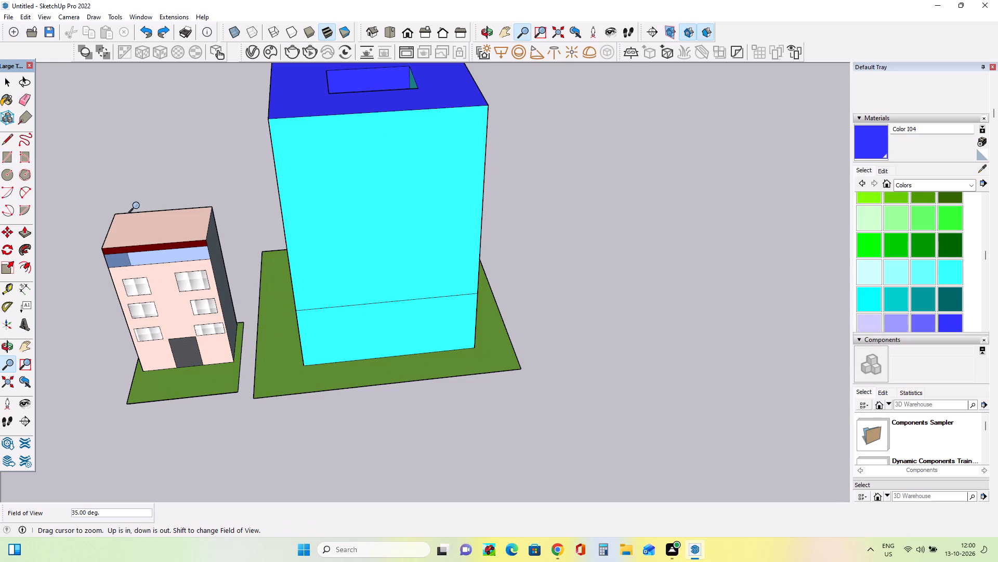
Draw a rectangle in the left part of the base strip, starting from the strip's upper-left corner.
left_click_drag(4, 159, 7, 163)
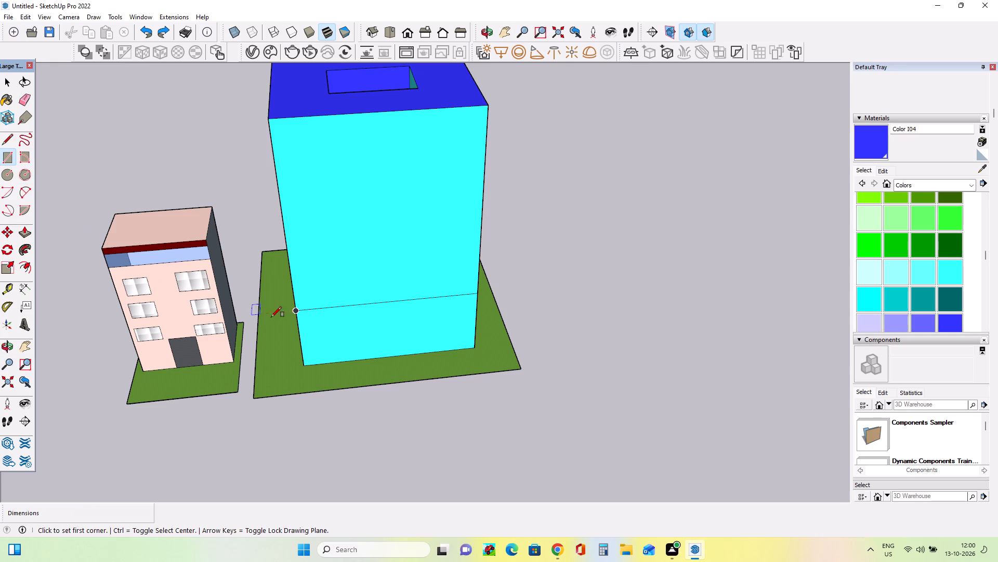
left_click_drag(289, 315, 308, 328)
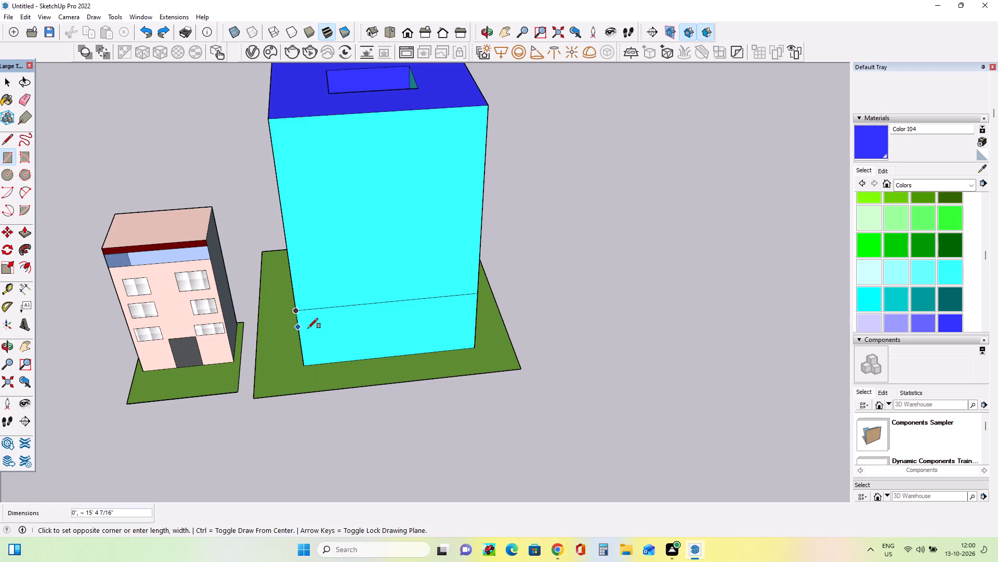
left_click_drag(308, 328, 366, 355)
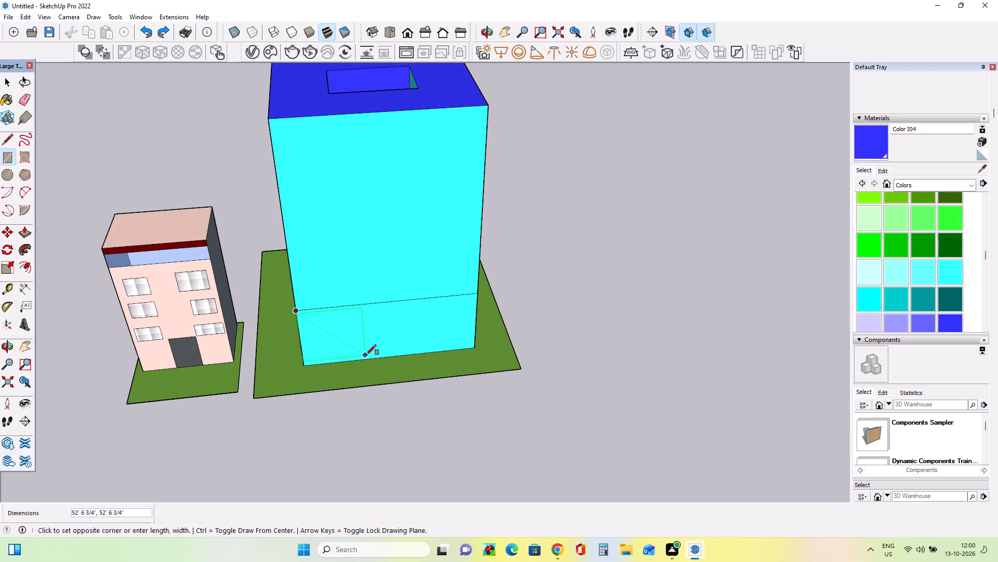
Abandon the unfinished inner rectangle and undo the full-width band at the base of the tall building's cyan front face.
left_click_drag(366, 355, 446, 351)
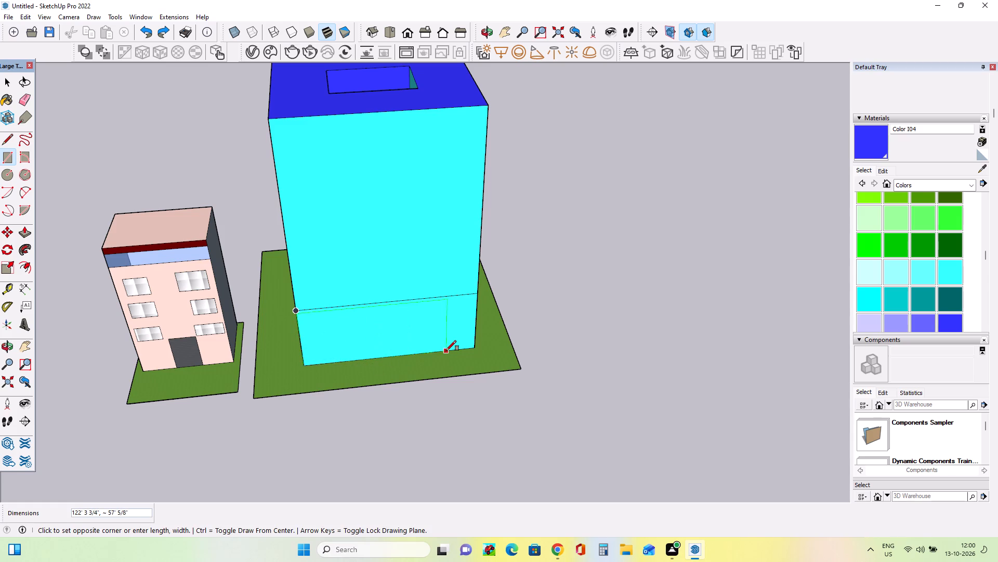
left_click_drag(446, 351, 450, 326)
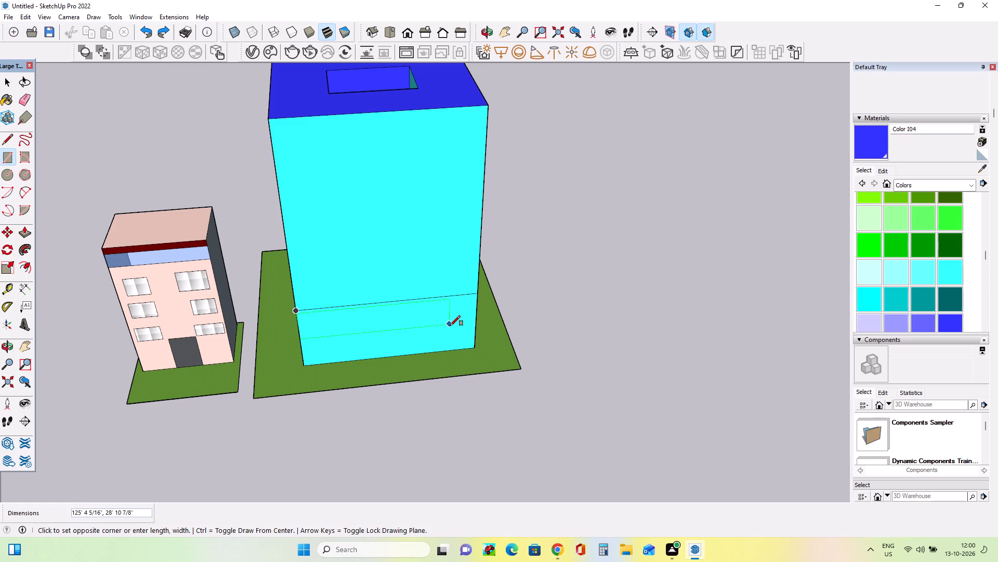
left_click_drag(450, 326, 424, 316)
key("ctrl+z")
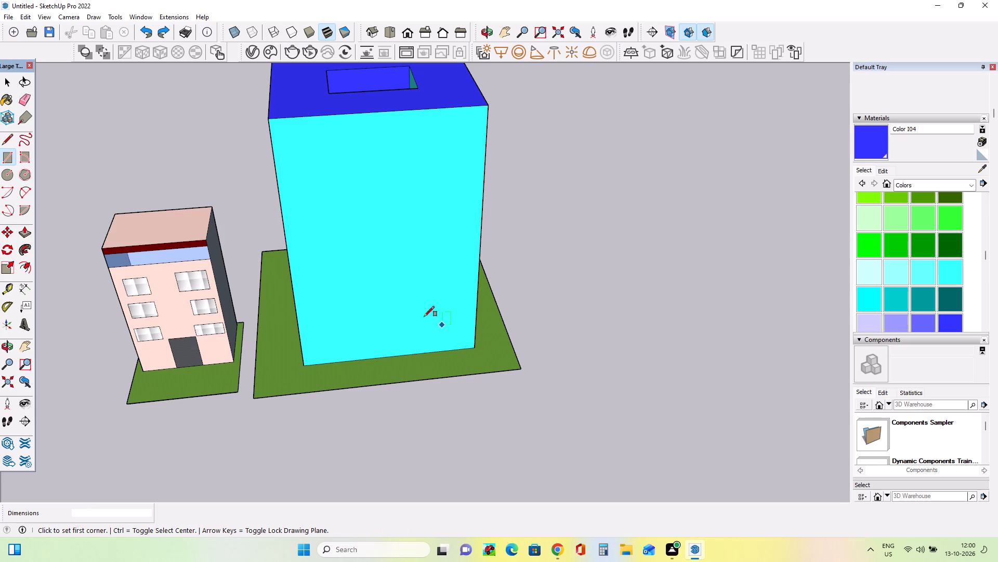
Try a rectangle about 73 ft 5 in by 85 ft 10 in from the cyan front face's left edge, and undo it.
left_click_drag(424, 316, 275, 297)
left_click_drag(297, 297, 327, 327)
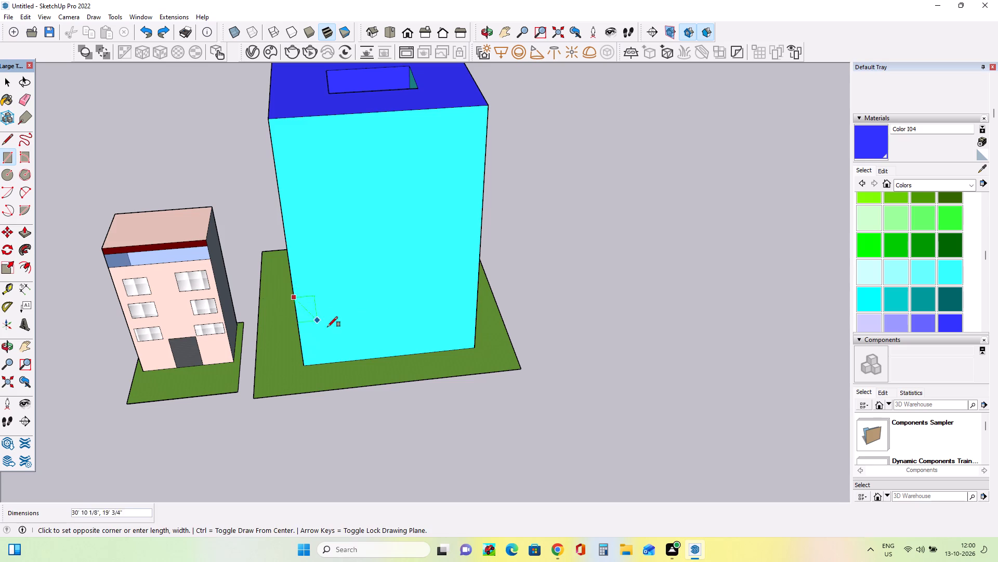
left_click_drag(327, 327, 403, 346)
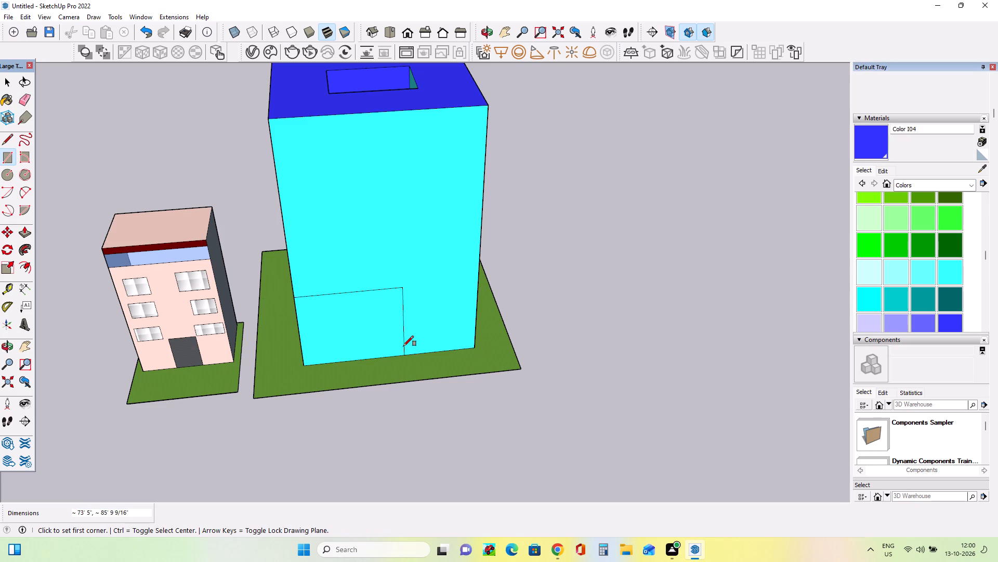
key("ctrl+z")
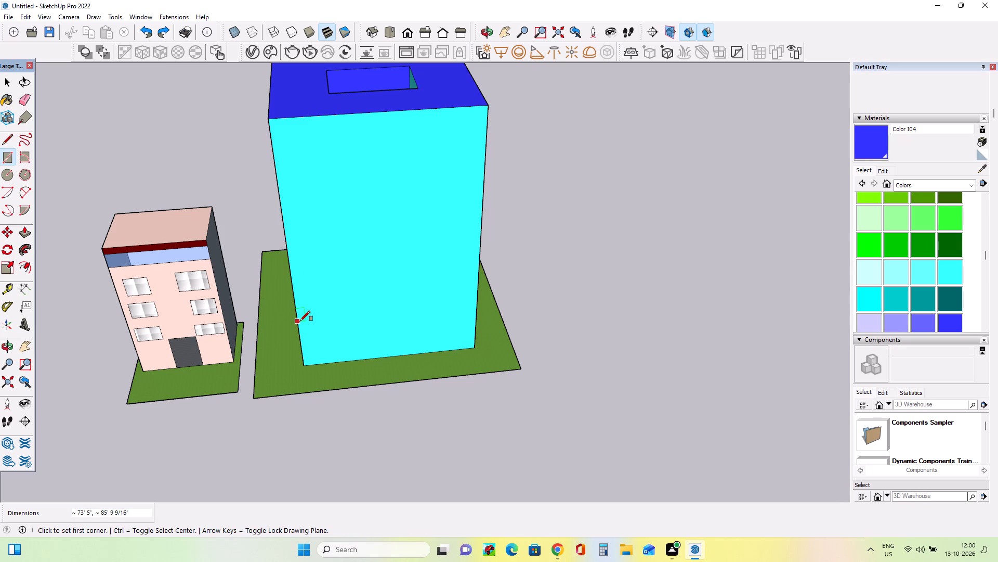
Draw a full-width rectangle about 48 ft 8 in by 147 ft 7 in along the base of the cyan front face.
left_click_drag(300, 321, 487, 341)
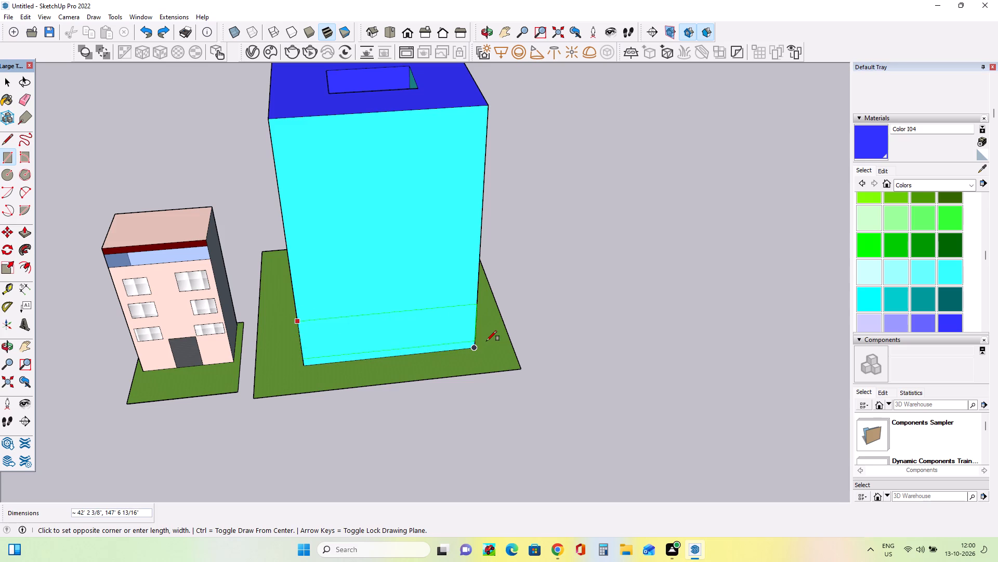
left_click_drag(487, 341, 482, 348)
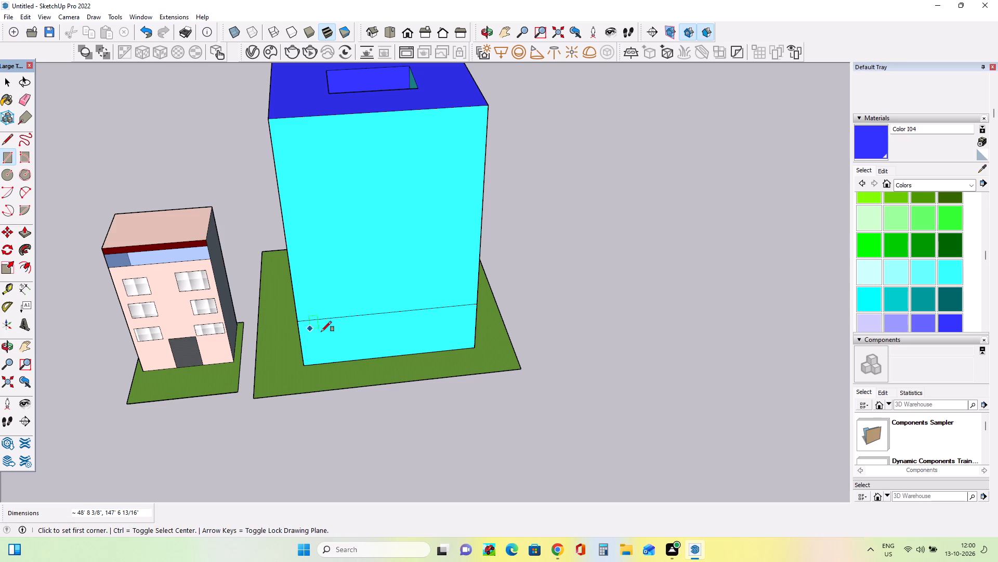
Draw two rectangles about 73 ft 9 in and 64 ft 2 in wide from the base band's ends, leaving a narrow central strip.
left_click_drag(300, 321, 313, 330)
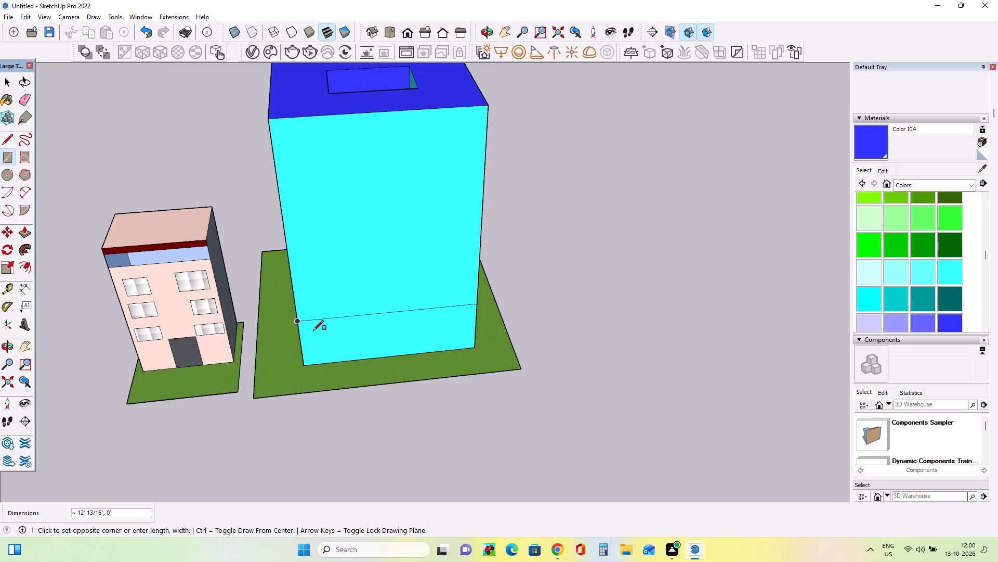
left_click_drag(313, 330, 378, 363)
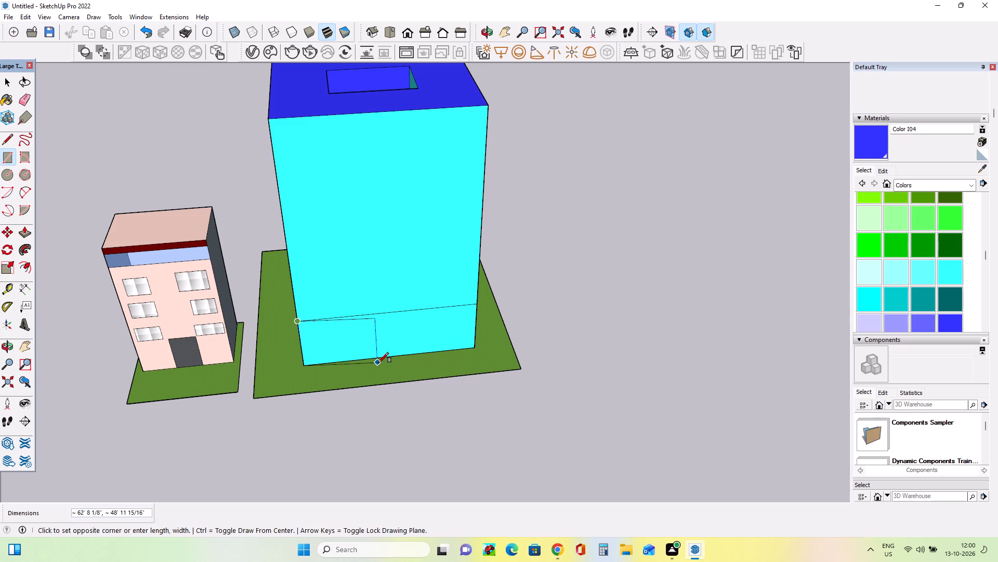
left_click_drag(378, 363, 389, 356)
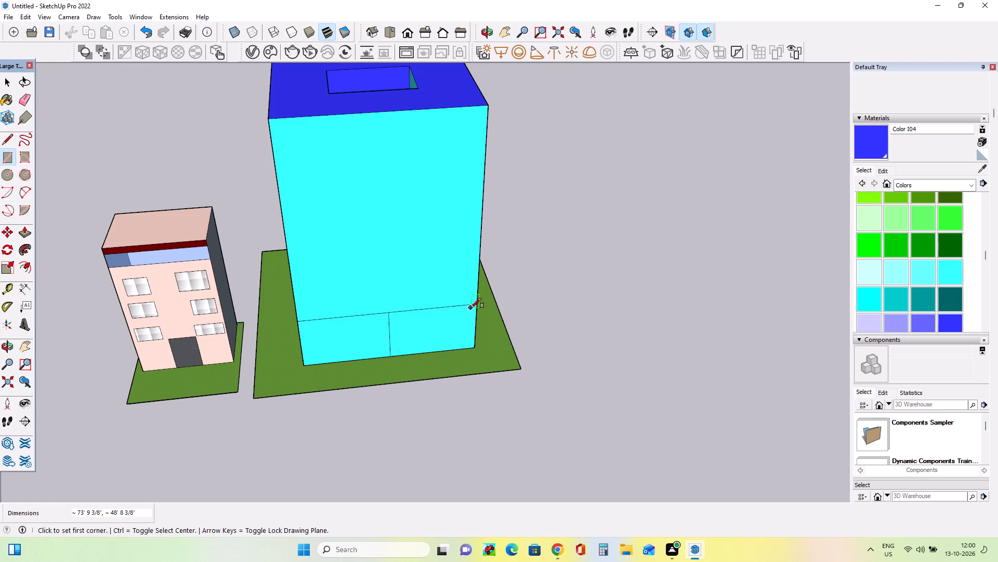
left_click_drag(476, 307, 447, 312)
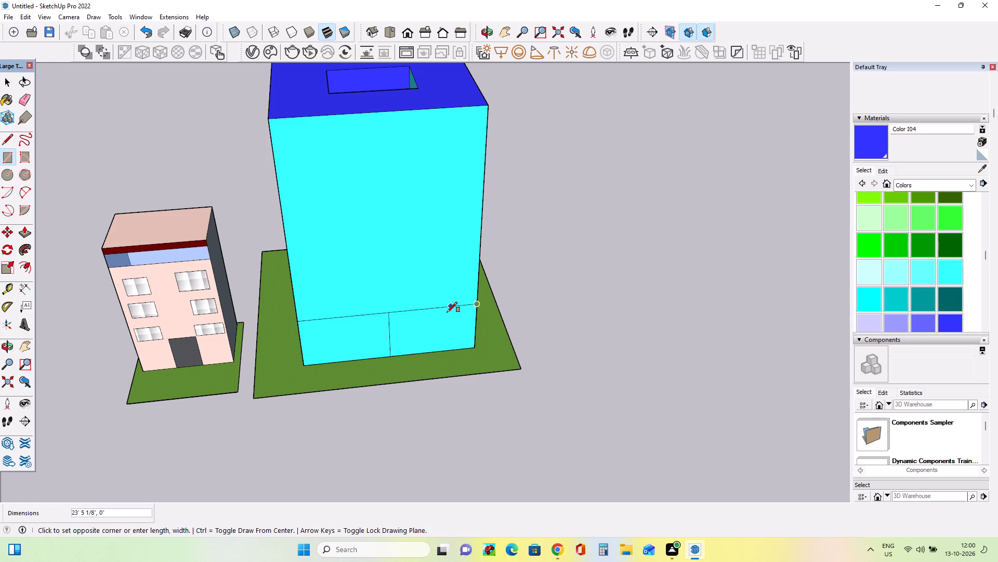
left_click_drag(447, 312, 412, 352)
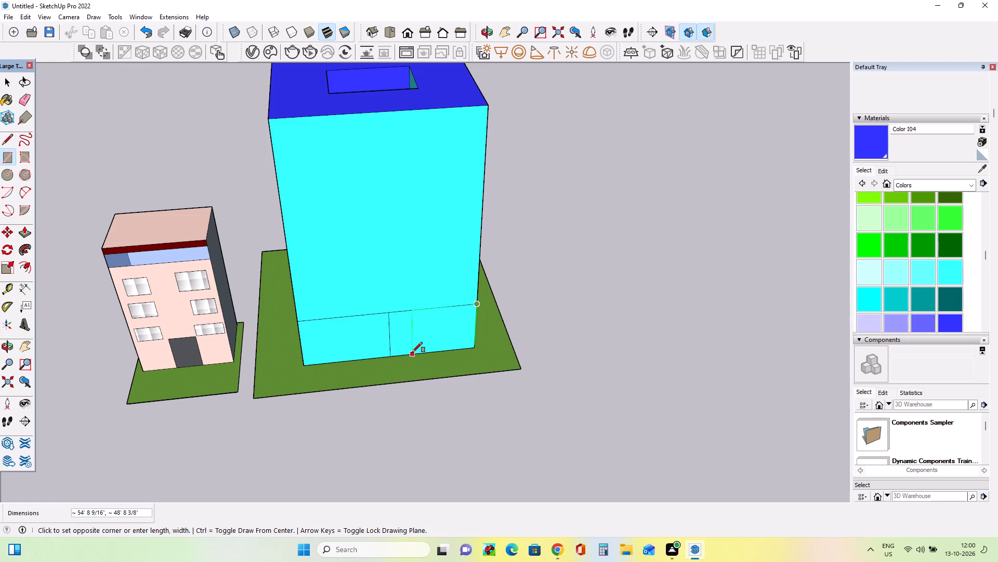
left_click_drag(412, 352, 401, 353)
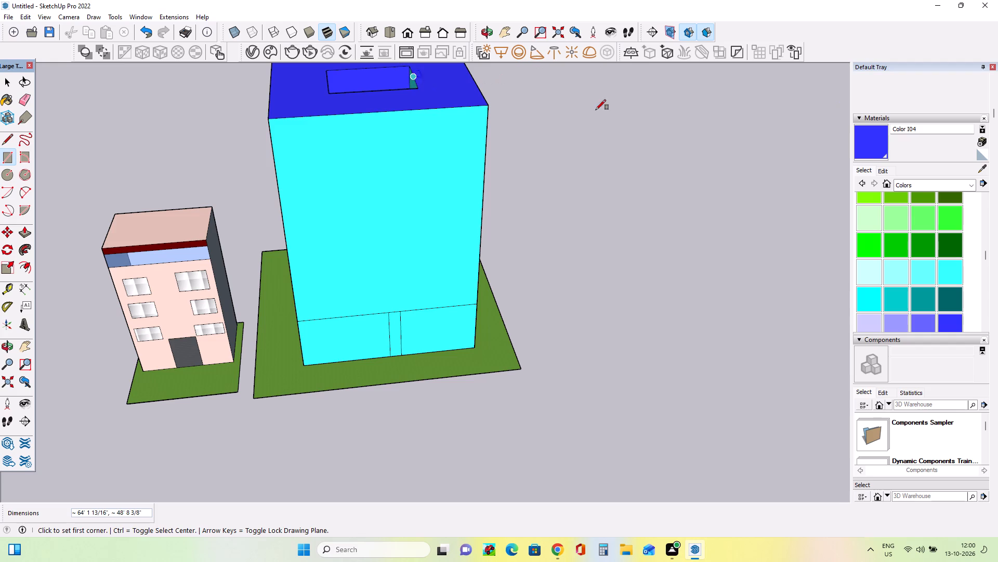
Paint the teal inner side of the tall building's roof recess with Color I04.
left_click(877, 142)
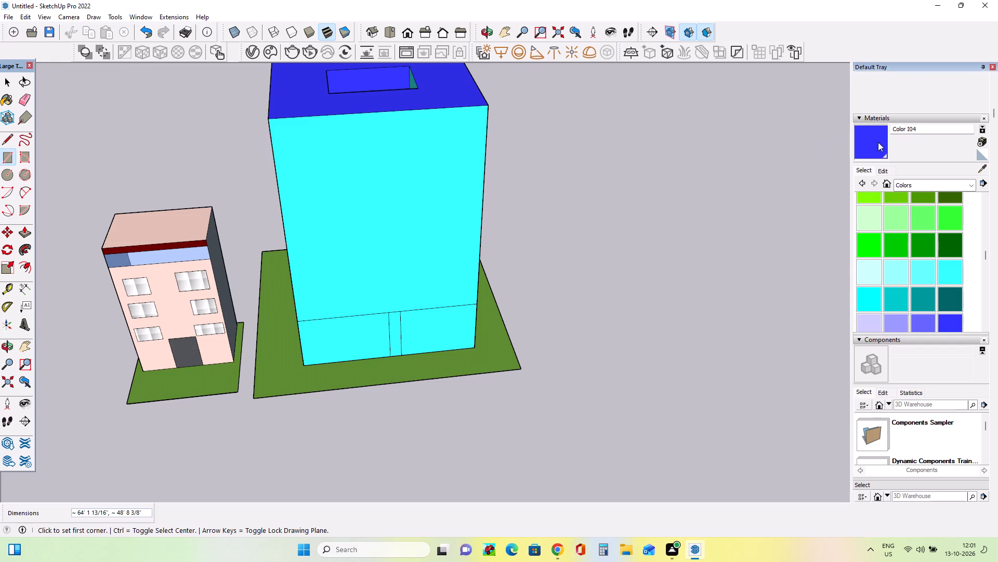
left_click(412, 83)
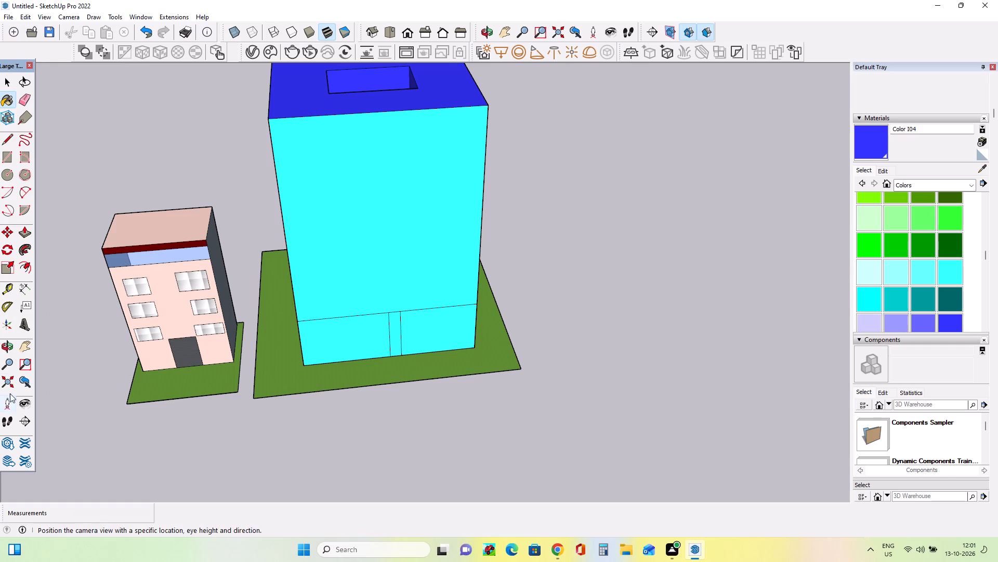
Draw a rectangle about 65 ft 8 in by 47 ft over the opening in the tall building's blue roof.
left_click(18, 349)
left_click_drag(359, 100, 364, 148)
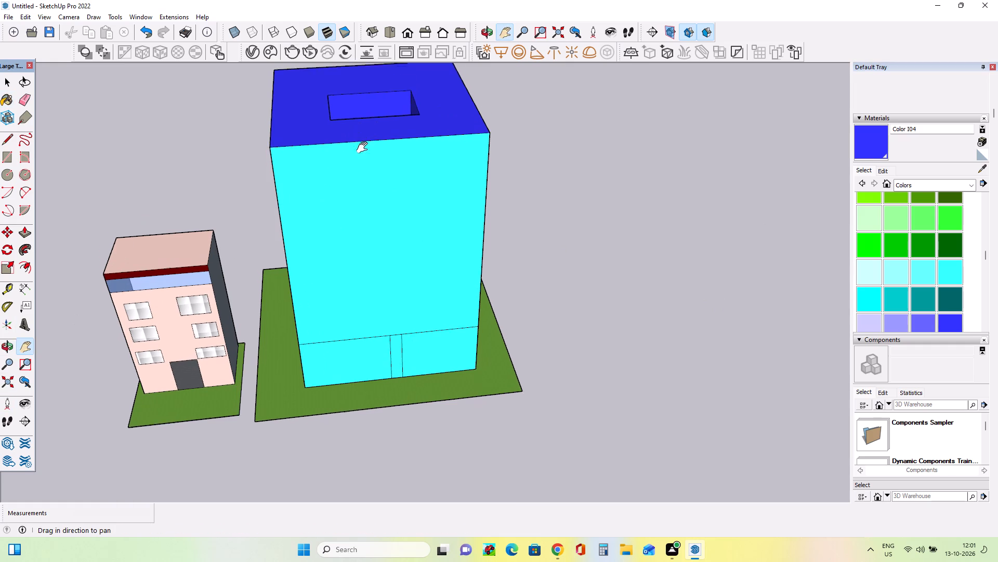
left_click_drag(364, 148, 364, 318)
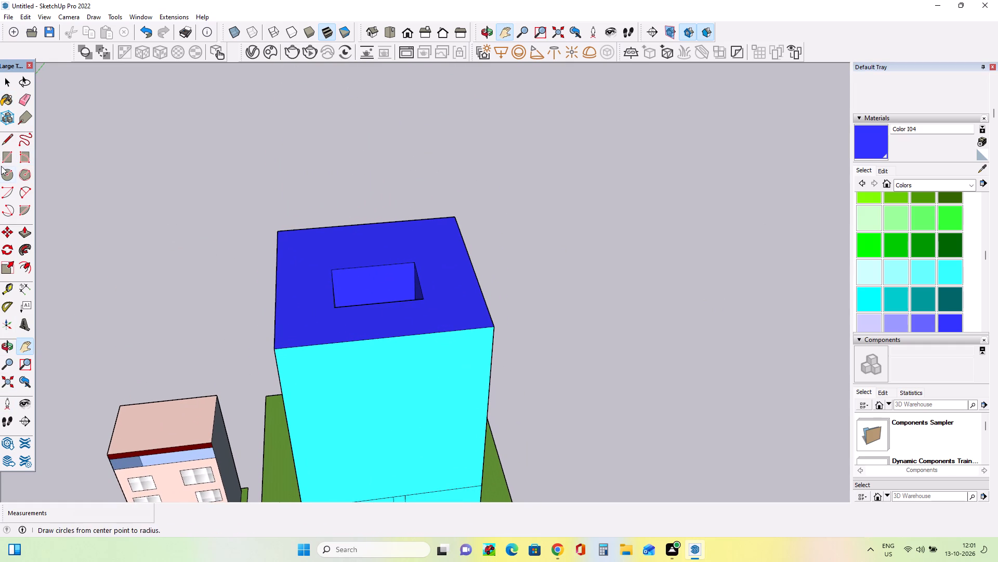
left_click(0, 158)
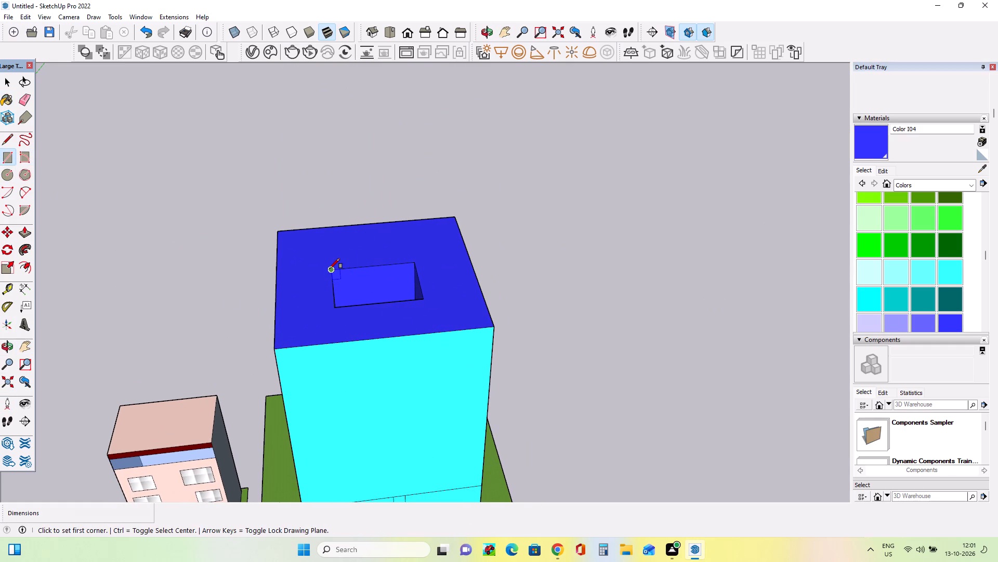
left_click_drag(330, 269, 433, 301)
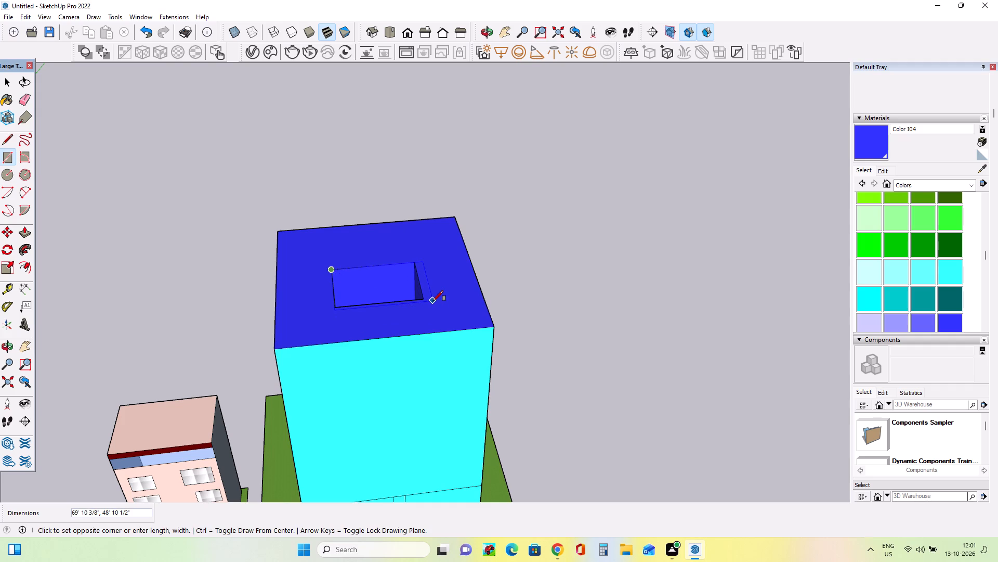
left_click_drag(433, 301, 427, 300)
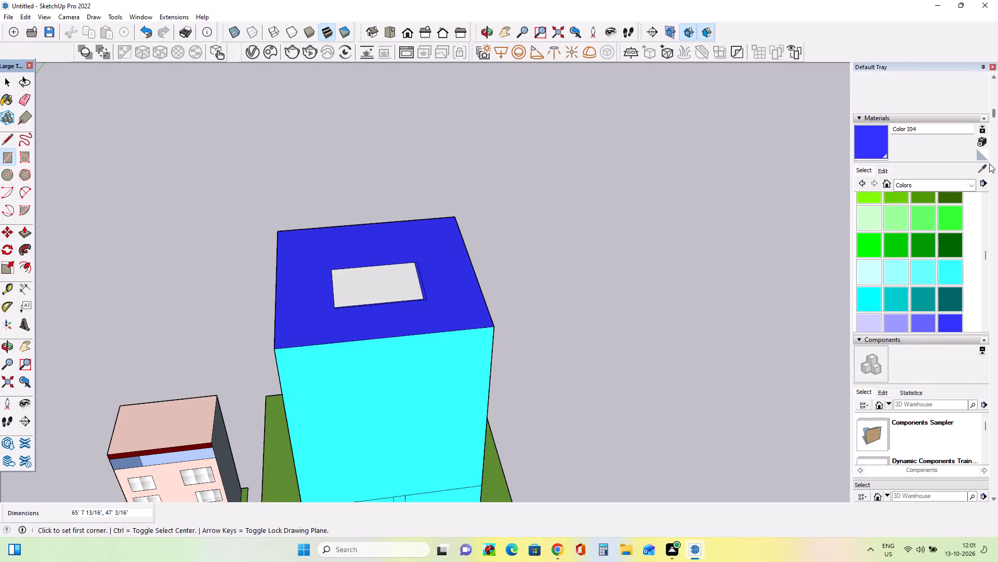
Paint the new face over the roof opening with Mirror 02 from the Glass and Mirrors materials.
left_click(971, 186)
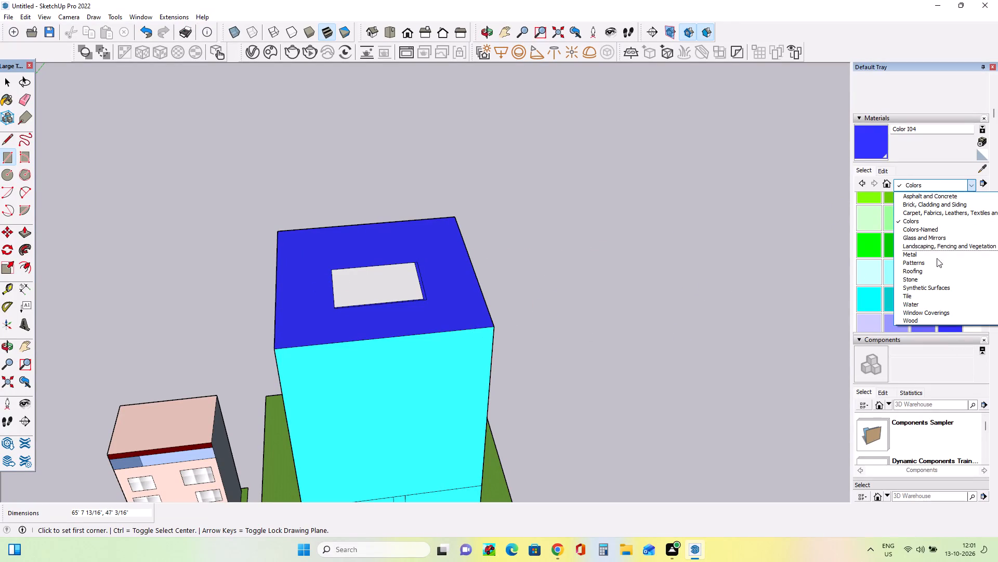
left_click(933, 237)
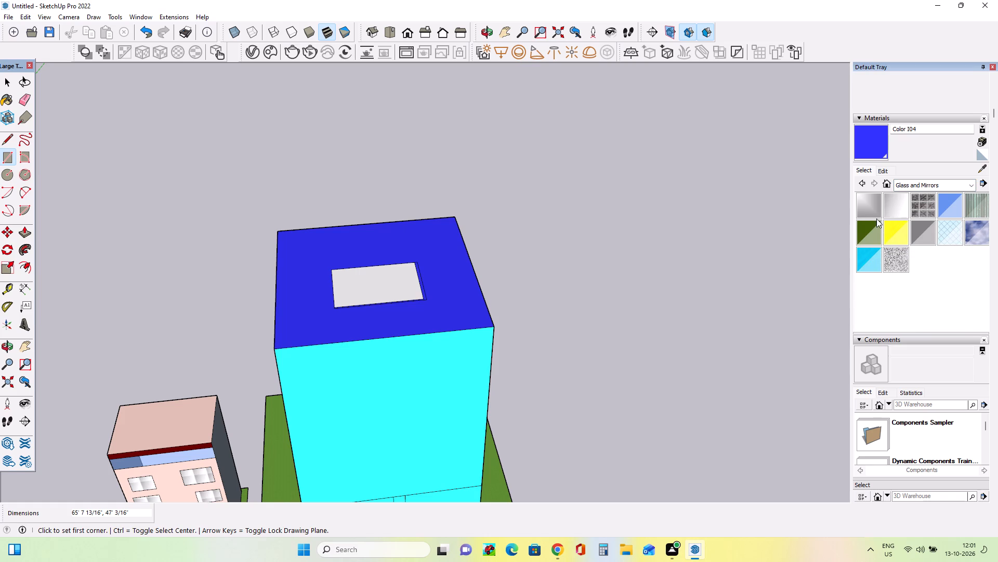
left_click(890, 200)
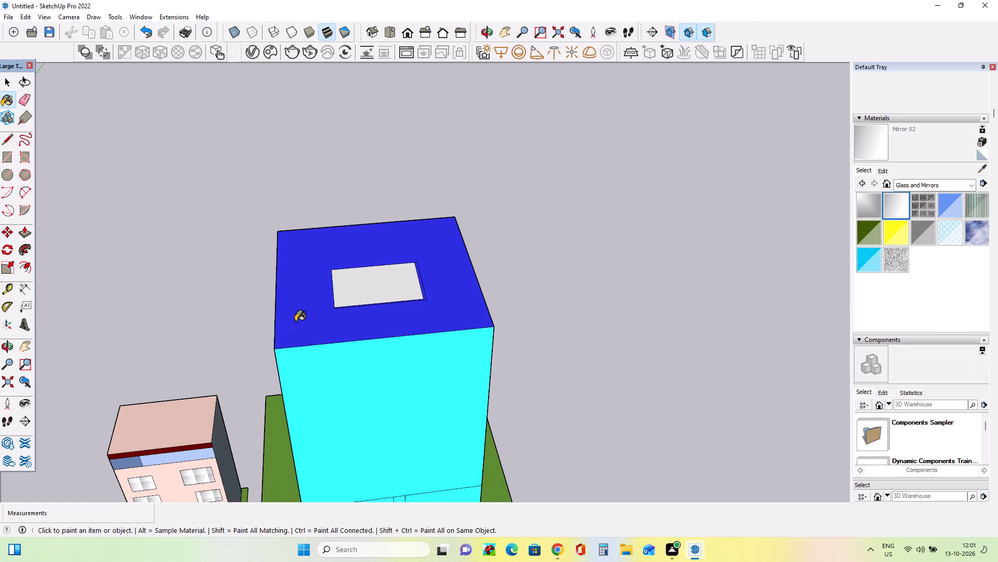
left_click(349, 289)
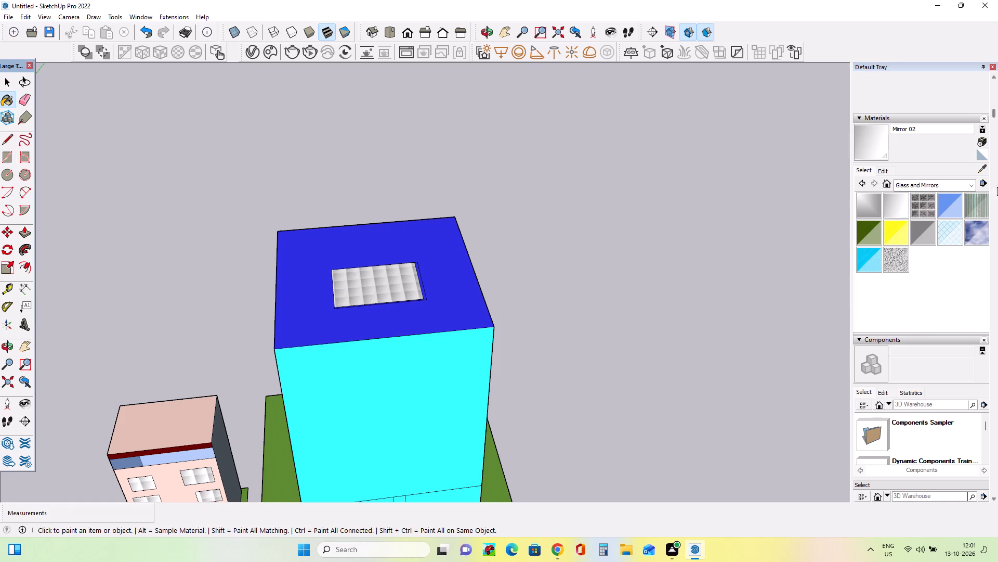
Paint the face over the roof opening with Metal Corrugated Shiny from the Metal materials.
left_click(969, 186)
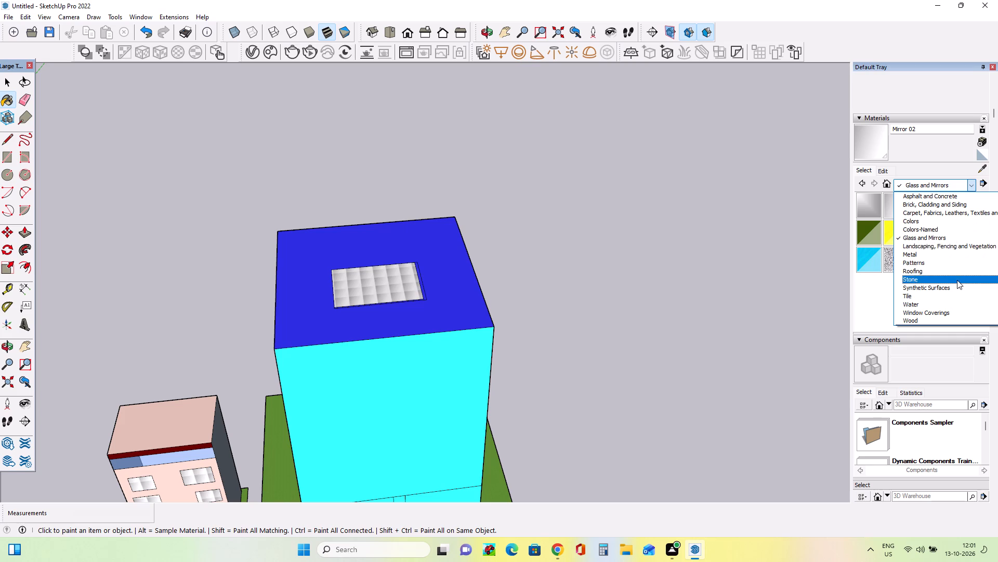
left_click(946, 312)
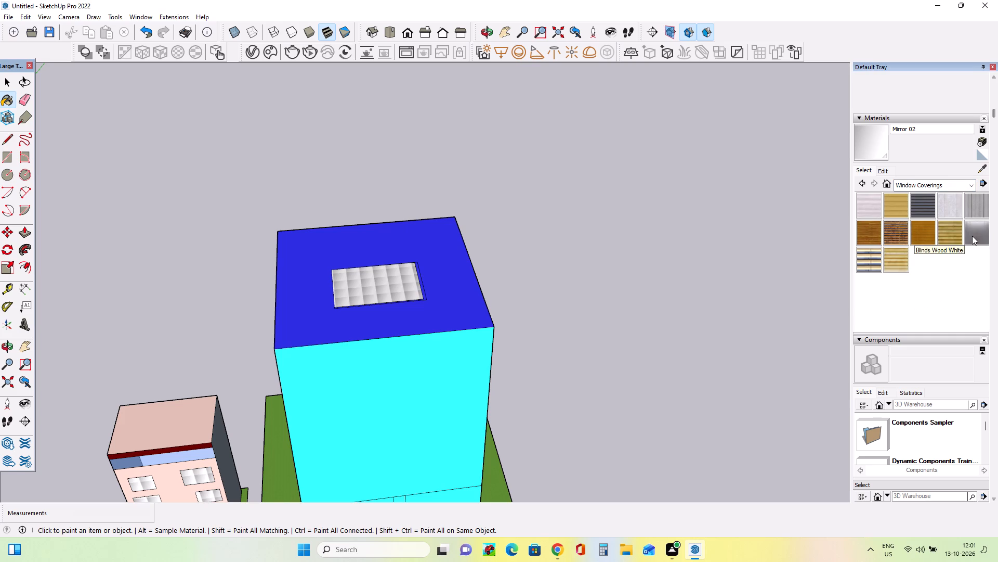
left_click(971, 188)
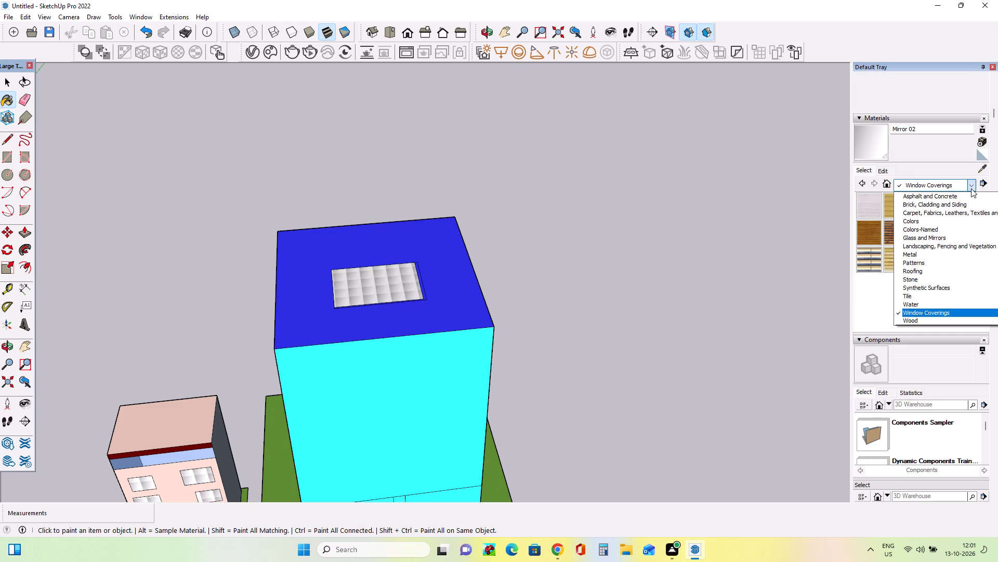
left_click(934, 256)
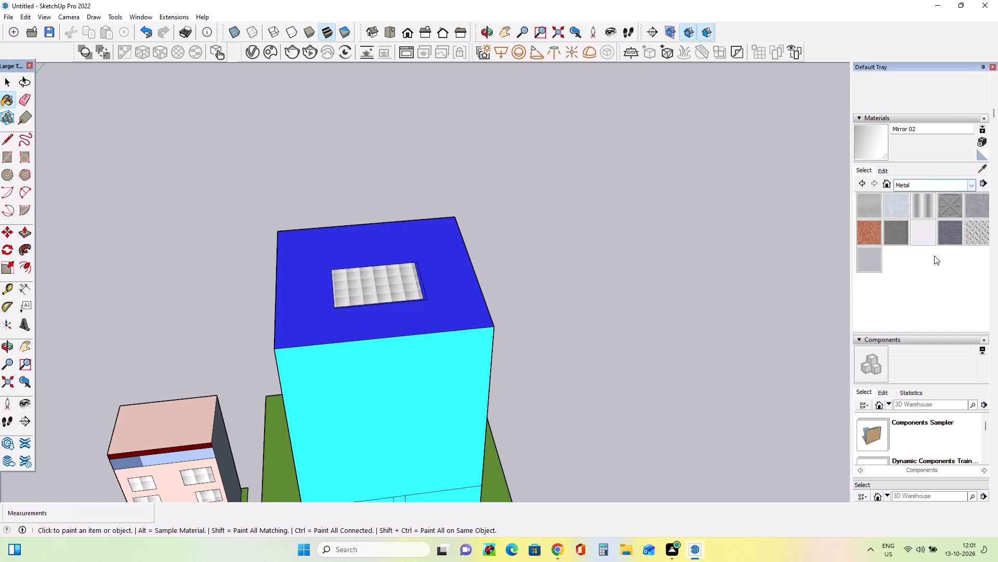
left_click(928, 208)
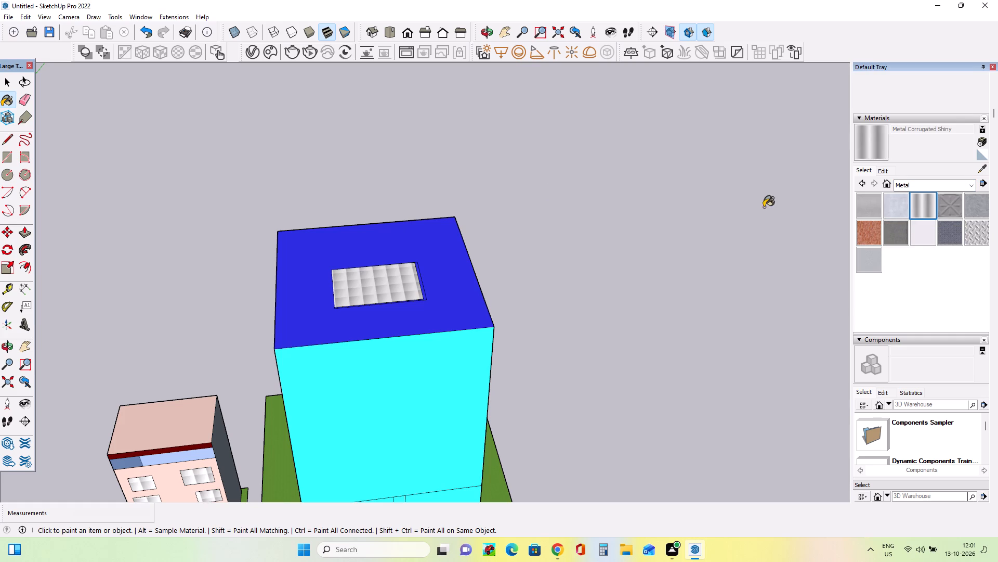
left_click(364, 292)
left_click(366, 292)
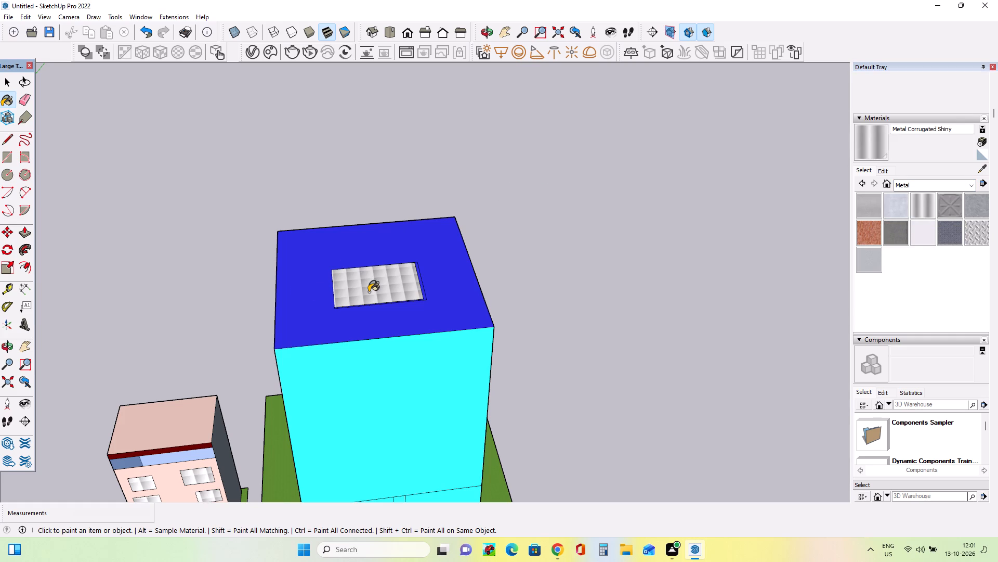
triple_click(369, 292)
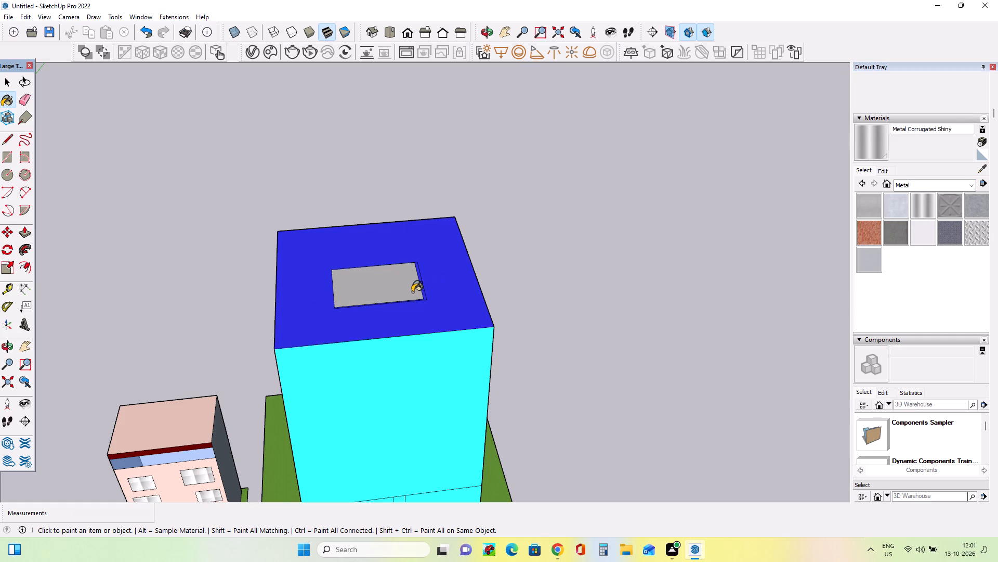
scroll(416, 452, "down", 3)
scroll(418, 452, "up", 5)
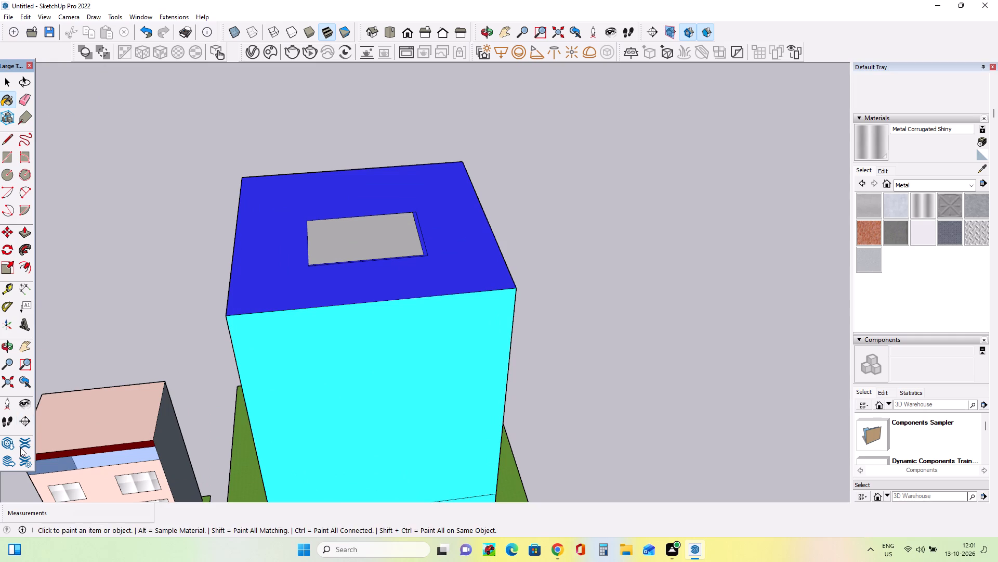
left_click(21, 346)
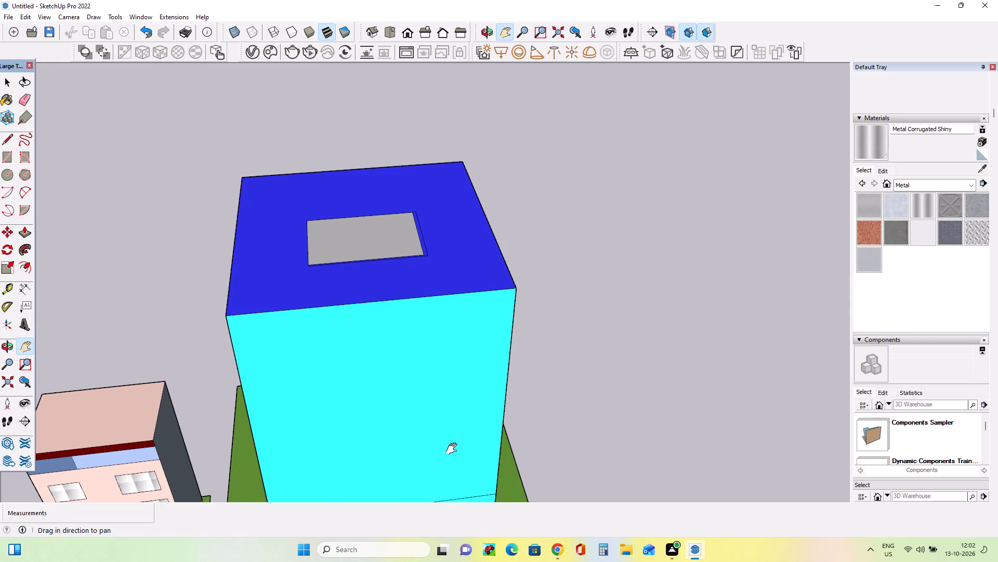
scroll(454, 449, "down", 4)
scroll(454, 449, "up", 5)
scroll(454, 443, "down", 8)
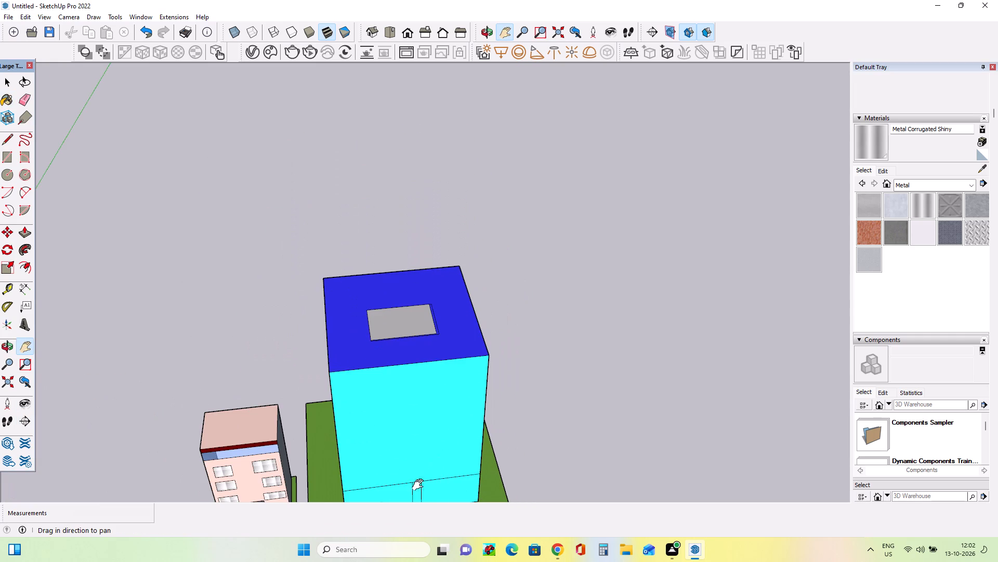
Draw a full-width rectangle about 147 ft 7 in by 29 ft 11 in along the top of the tall building's cyan front.
left_click_drag(418, 492, 278, 306)
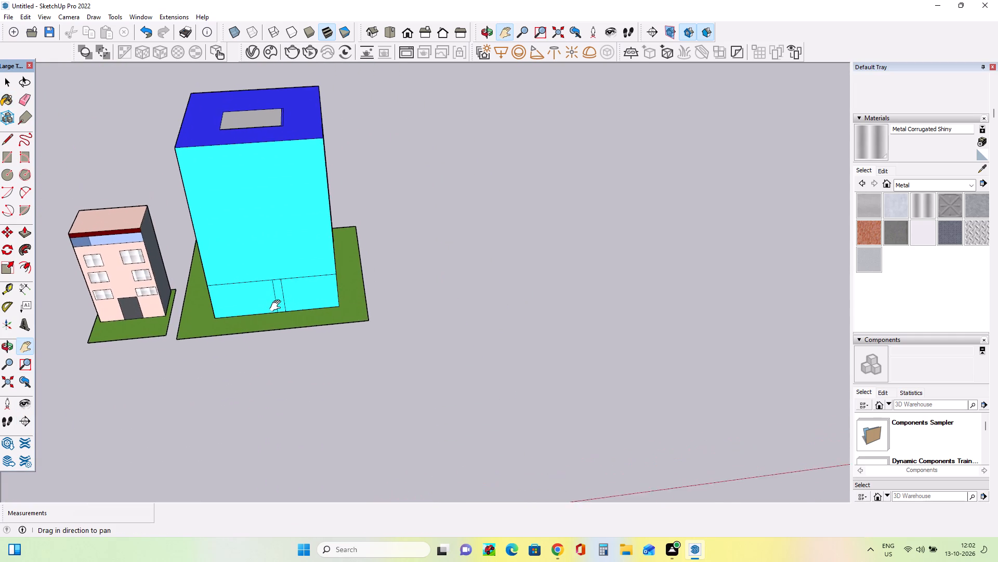
left_click_drag(278, 306, 282, 311)
scroll(283, 311, "down", 4)
scroll(283, 311, "up", 3)
scroll(259, 271, "up", 2)
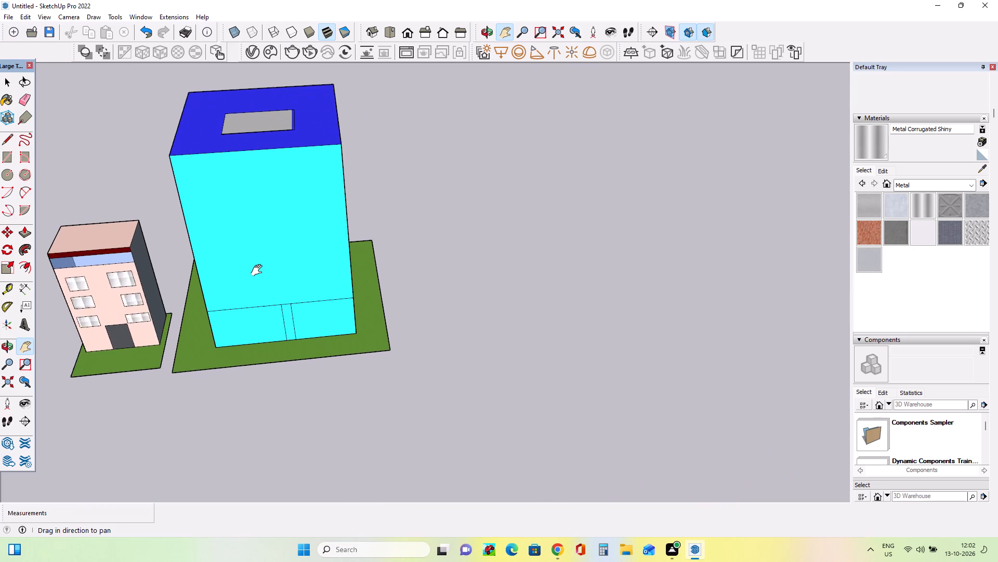
scroll(259, 271, "up", 3)
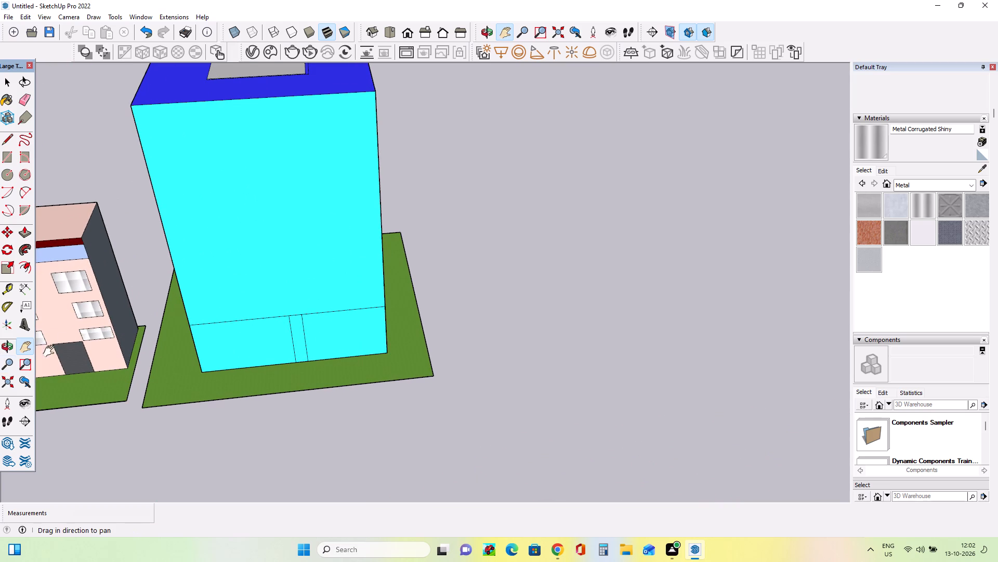
scroll(90, 351, "down", 1)
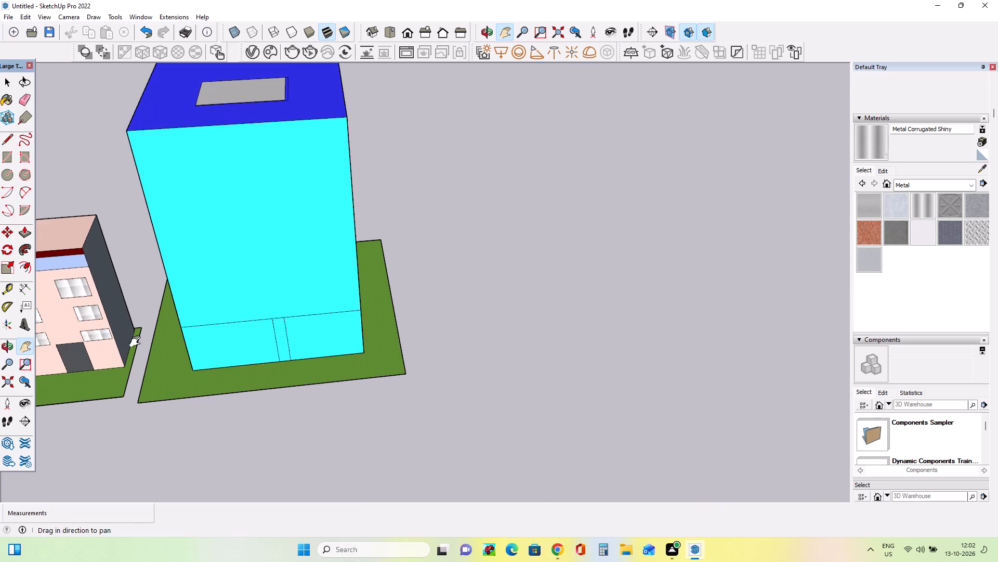
scroll(127, 343, "down", 4)
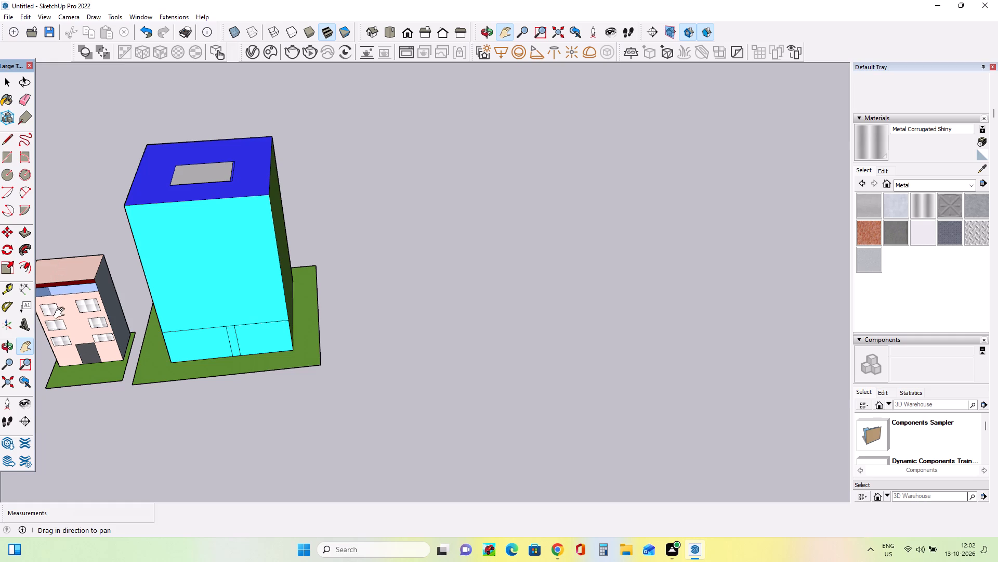
scroll(68, 334, "down", 2)
scroll(77, 387, "up", 1)
scroll(77, 387, "down", 1)
scroll(77, 387, "up", 1)
scroll(72, 327, "up", 3)
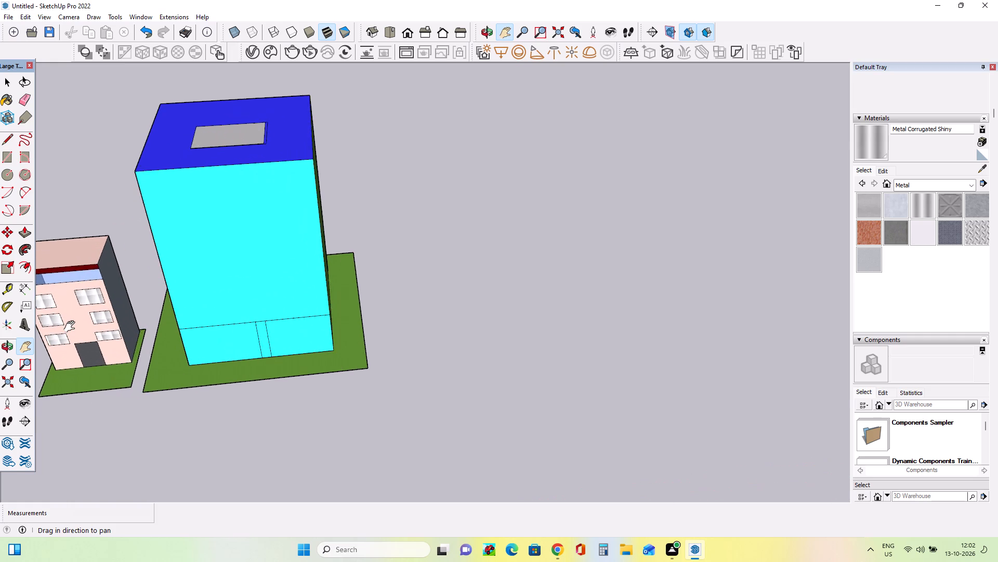
scroll(72, 327, "up", 3)
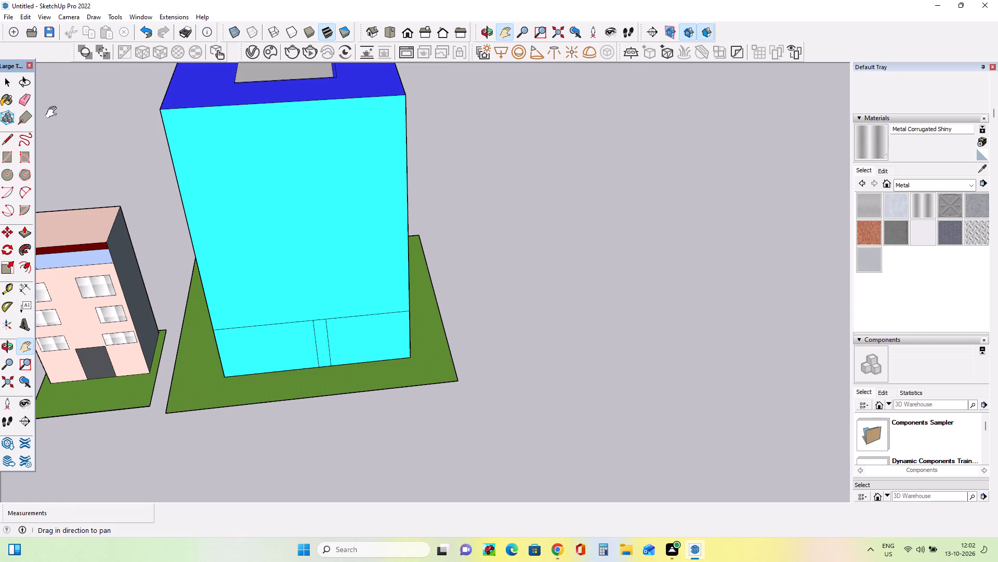
left_click(5, 156)
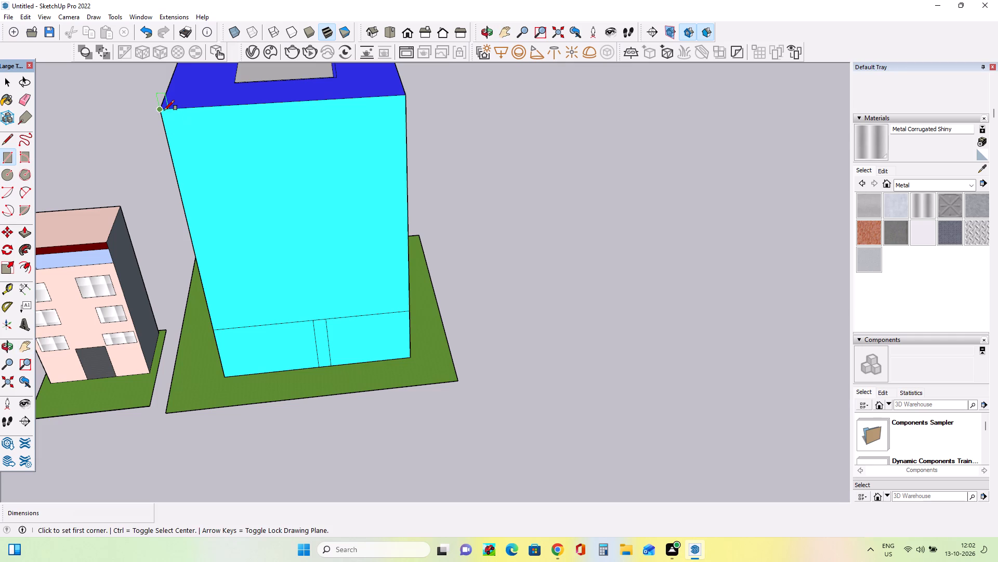
left_click_drag(163, 110, 296, 185)
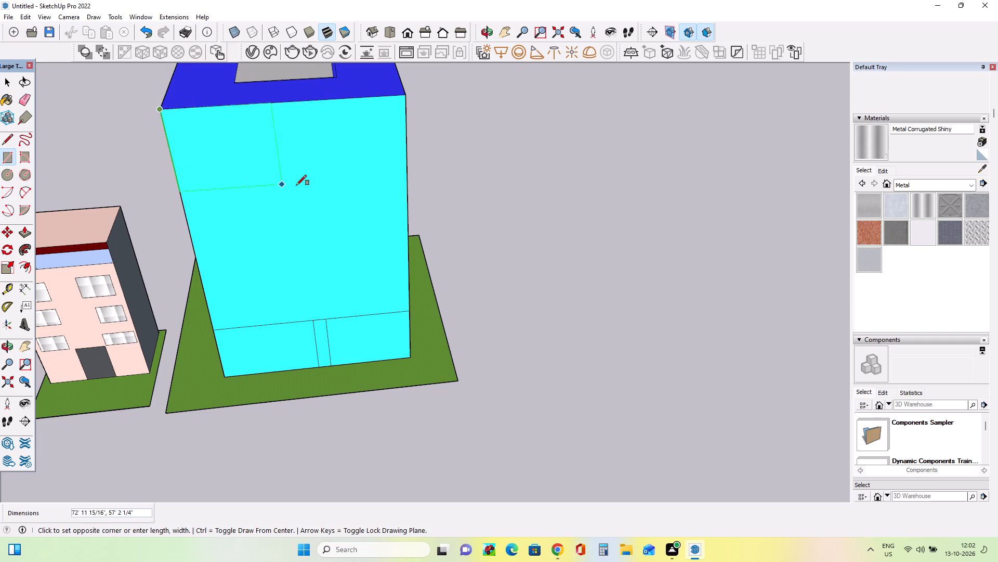
left_click_drag(296, 185, 400, 171)
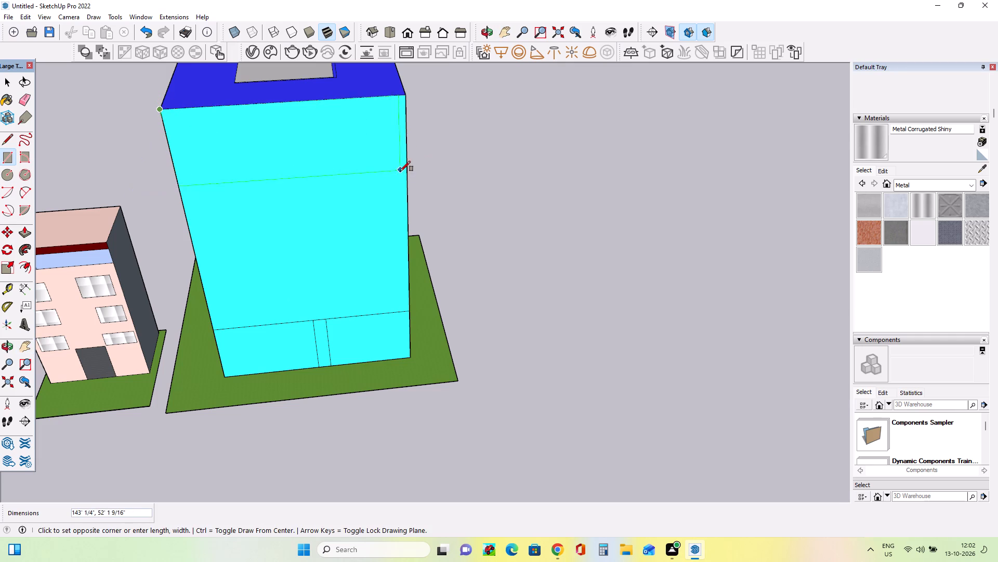
left_click_drag(400, 171, 403, 137)
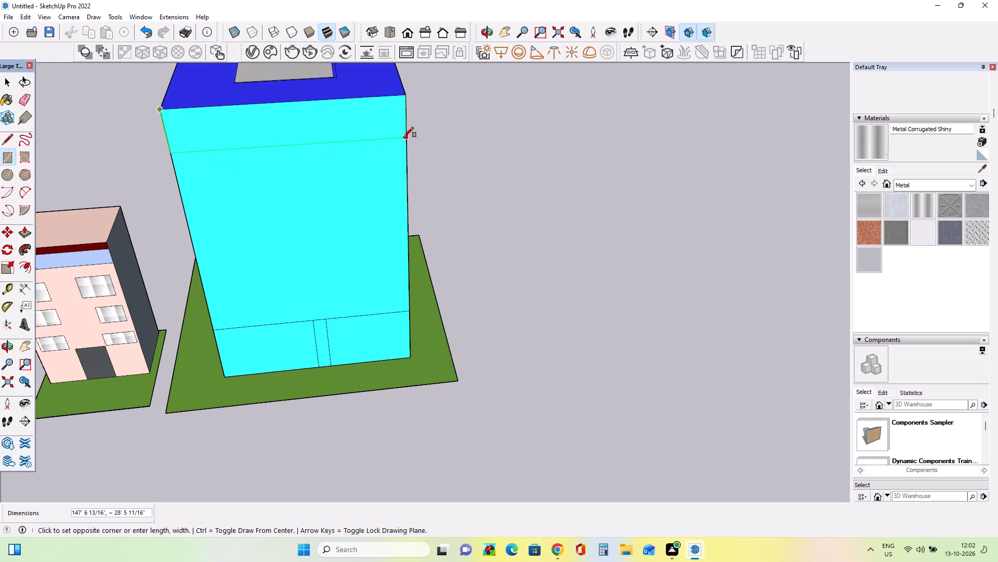
left_click_drag(403, 137, 403, 139)
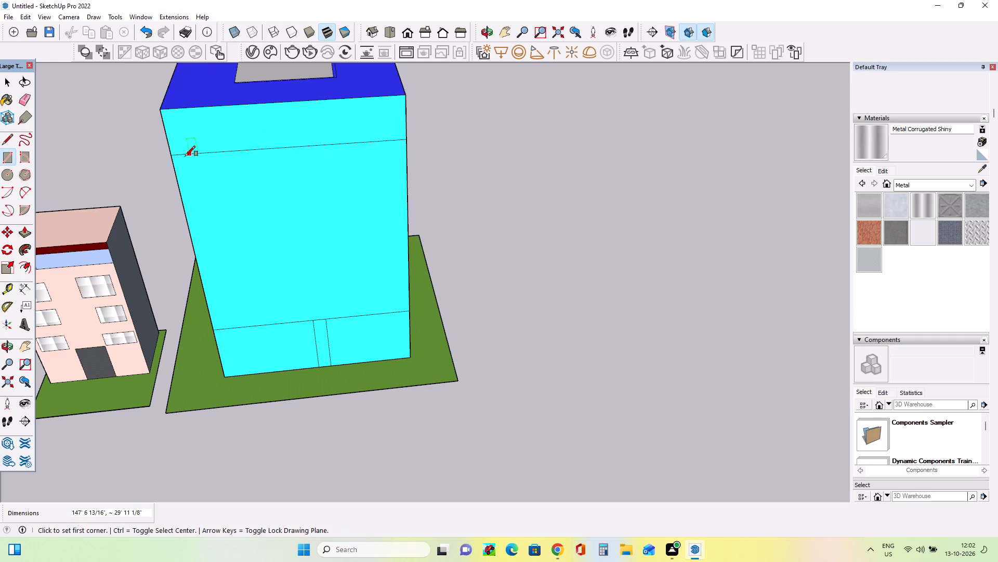
Draw a second full-width rectangle about 38 ft 4 in high directly below the top band on the cyan front.
left_click_drag(175, 155, 257, 218)
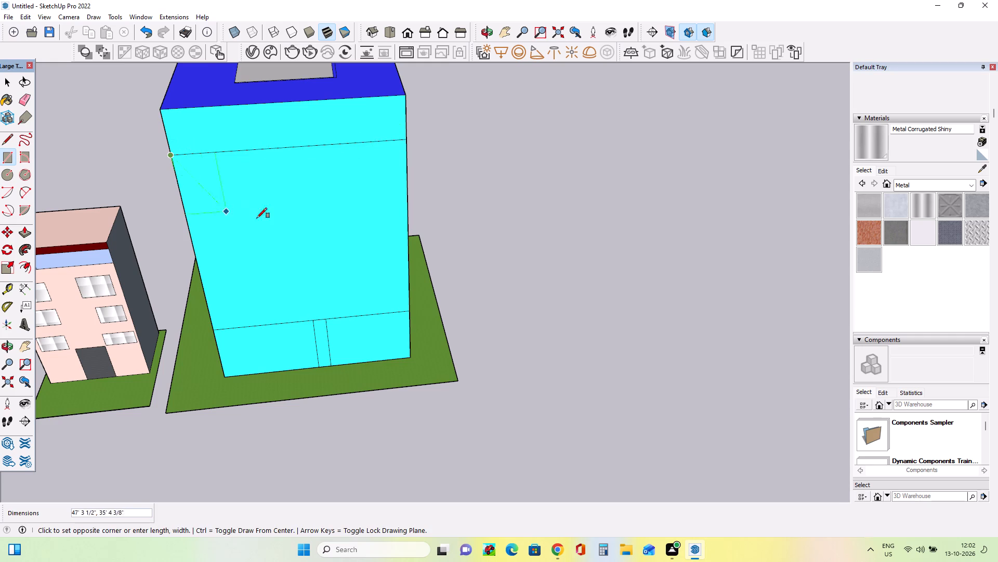
left_click_drag(257, 218, 416, 209)
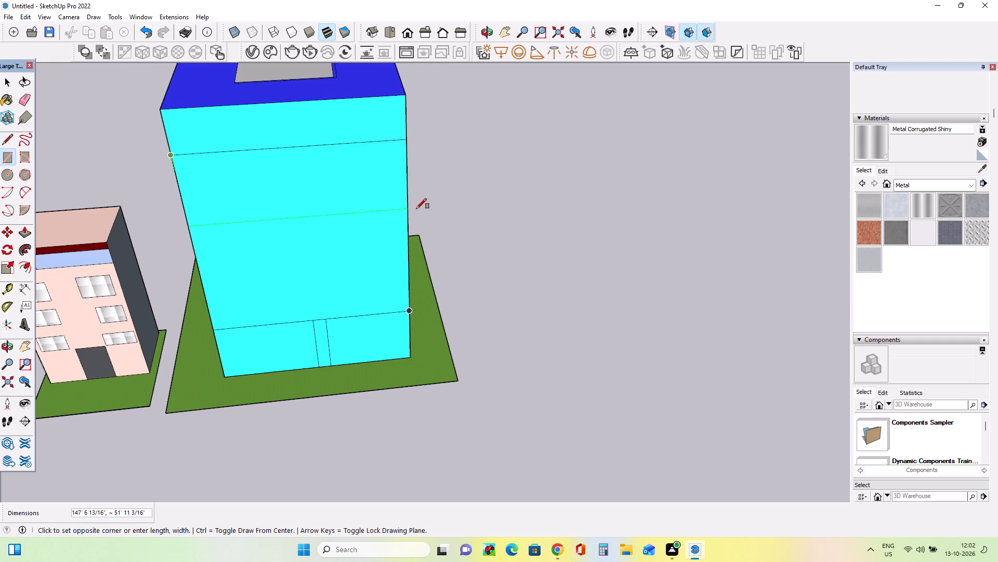
left_click_drag(416, 209, 406, 191)
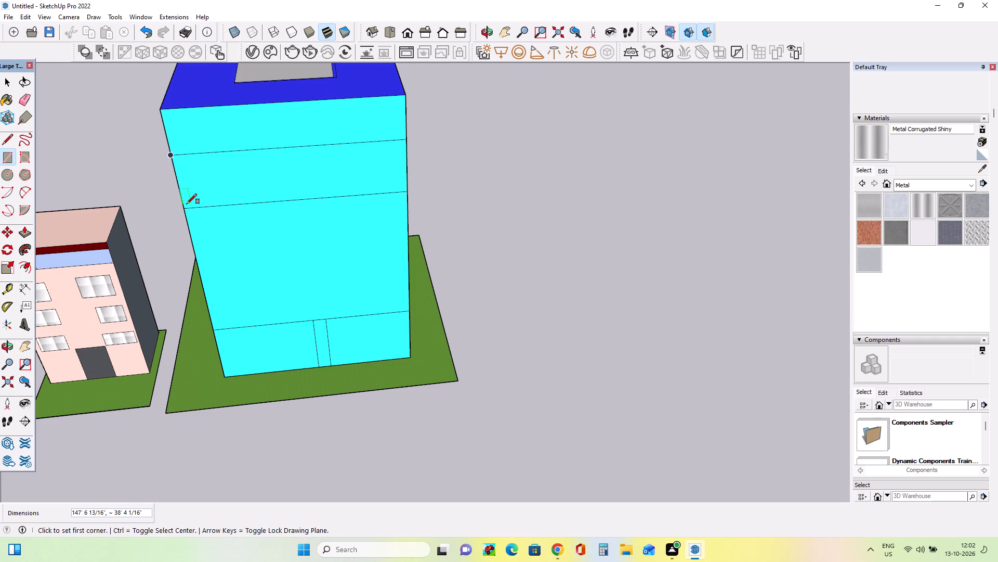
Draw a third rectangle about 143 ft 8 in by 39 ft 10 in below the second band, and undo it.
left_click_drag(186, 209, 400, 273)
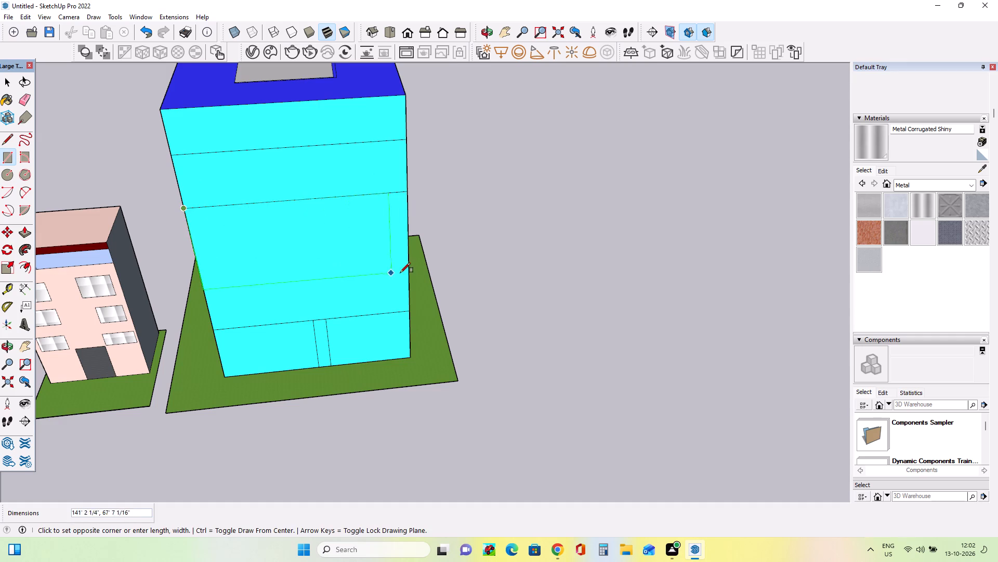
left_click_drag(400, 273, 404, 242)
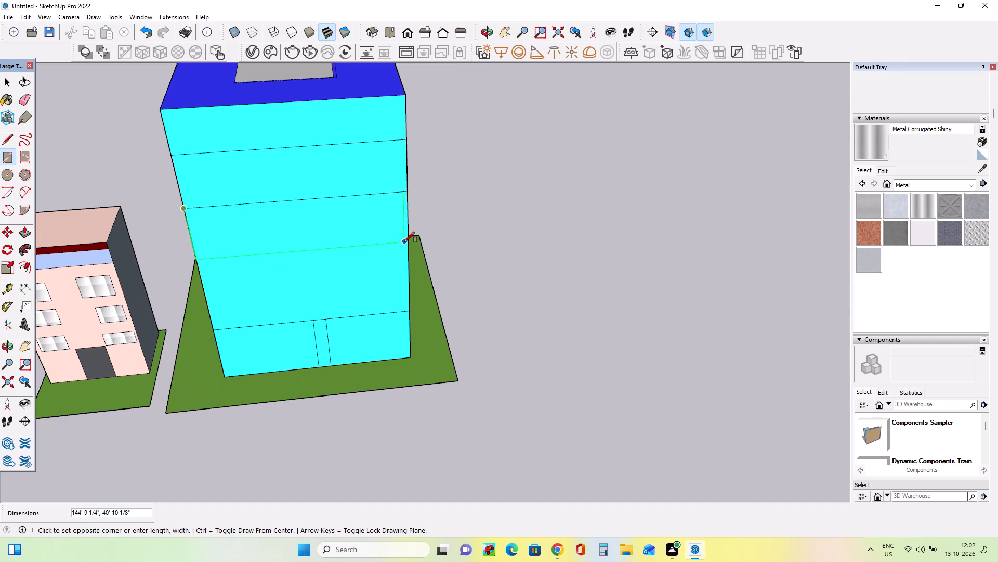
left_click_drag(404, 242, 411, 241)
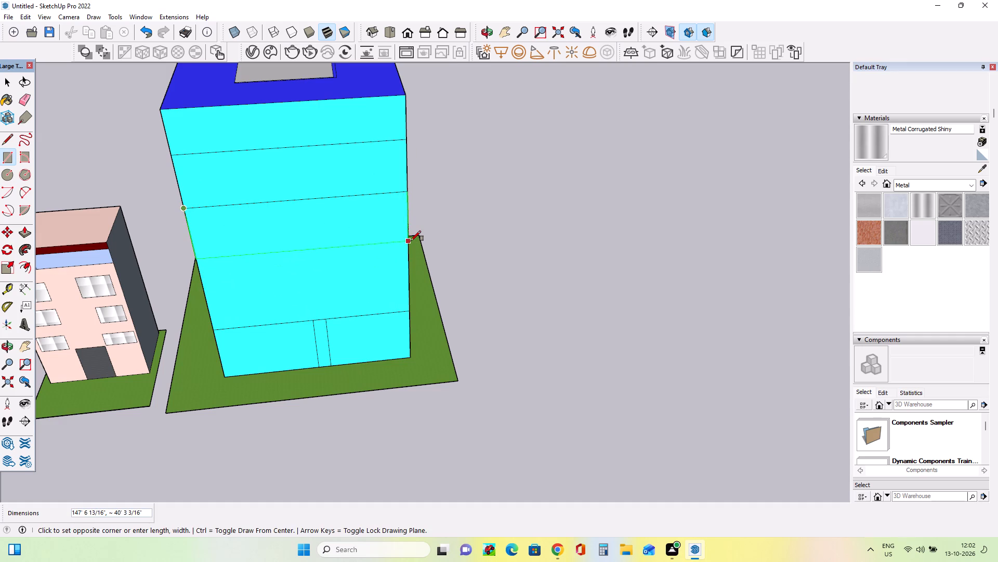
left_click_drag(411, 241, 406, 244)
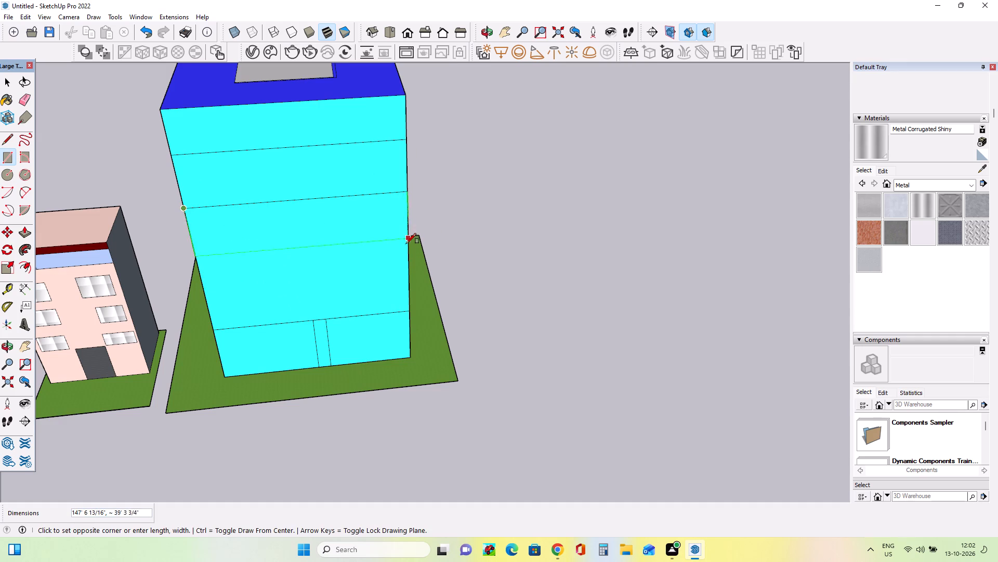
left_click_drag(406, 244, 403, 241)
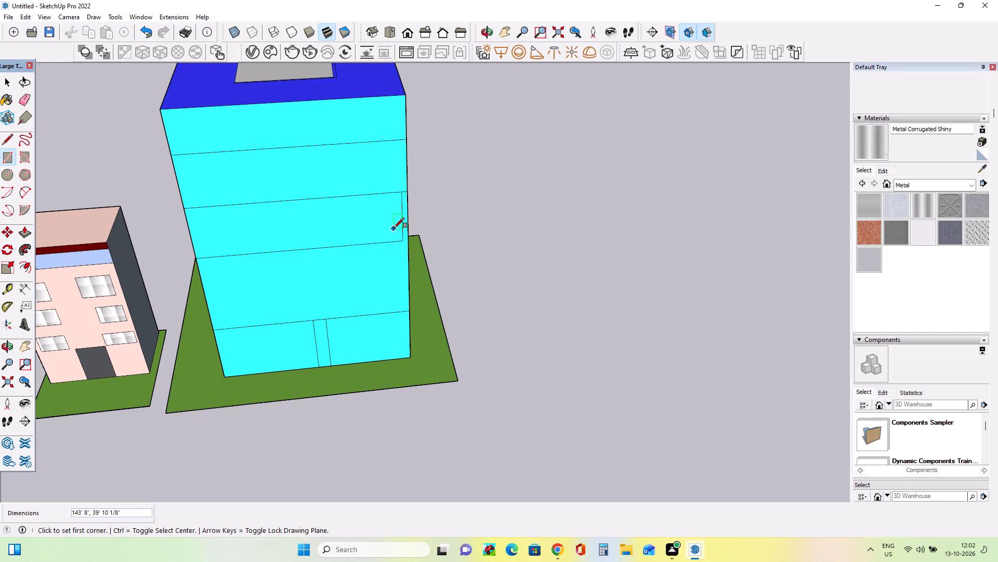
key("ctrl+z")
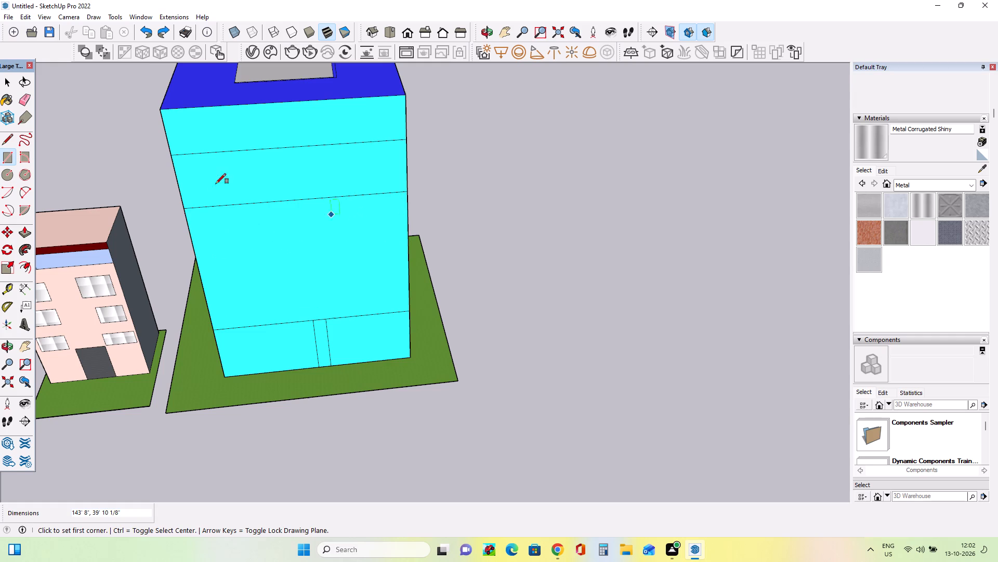
Draw a third band below the second one, spanning the cyan front from edge to edge.
left_click_drag(185, 211, 352, 265)
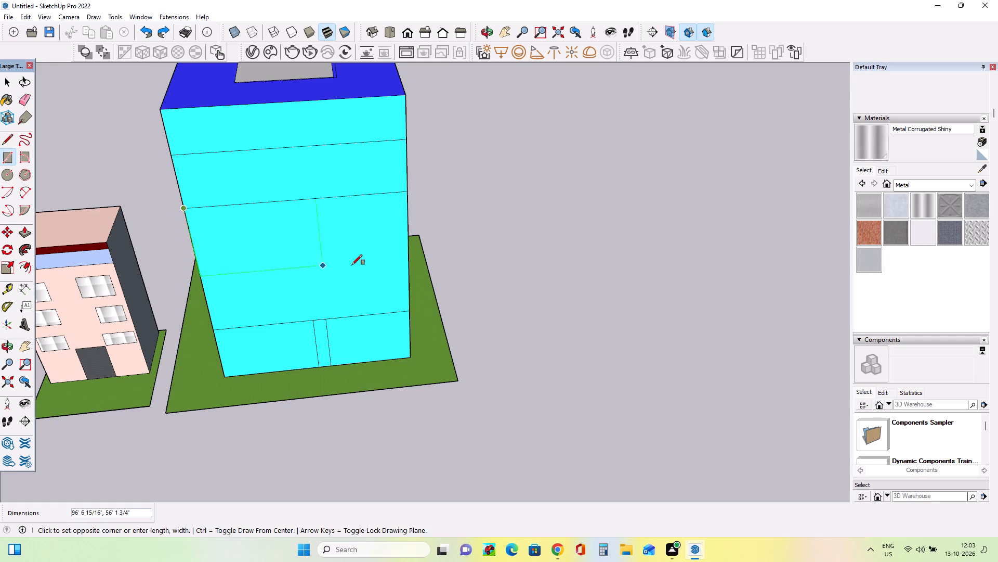
left_click_drag(352, 265, 409, 248)
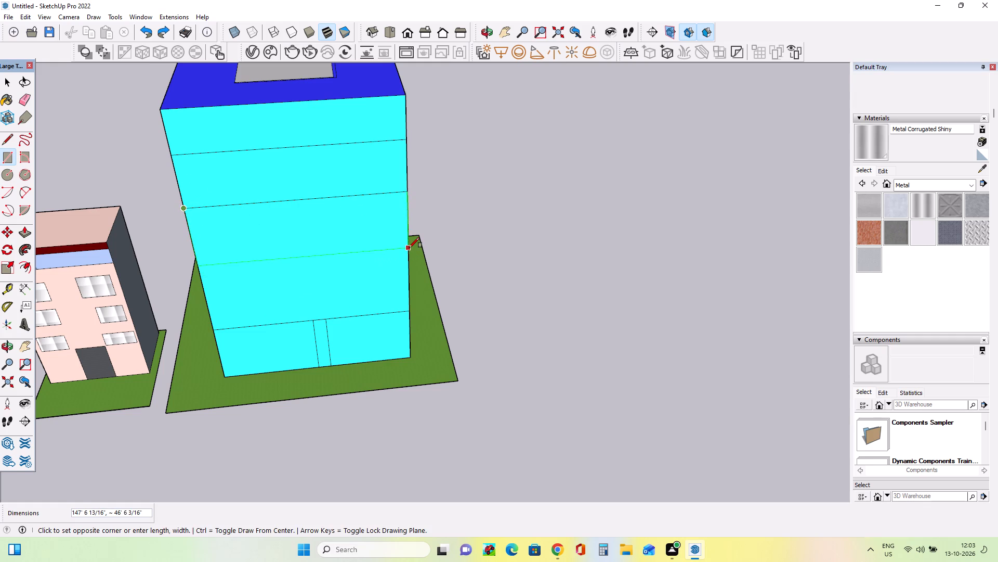
left_click_drag(409, 248, 409, 246)
Draw a fourth full-width rectangle about 147 ft 7 in by 30 ft 3 in below the third band on the front.
left_click(409, 245)
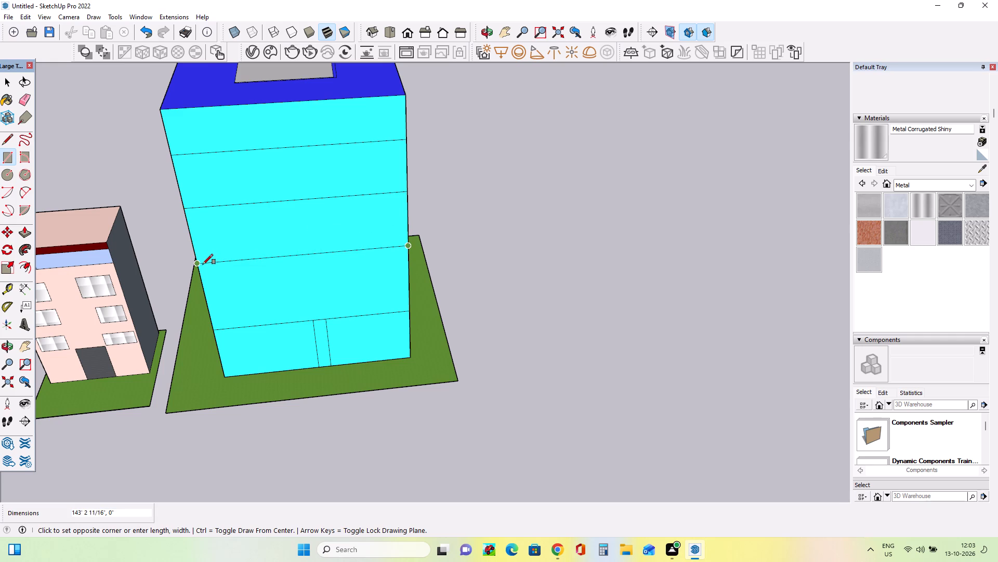
left_click_drag(203, 264, 229, 320)
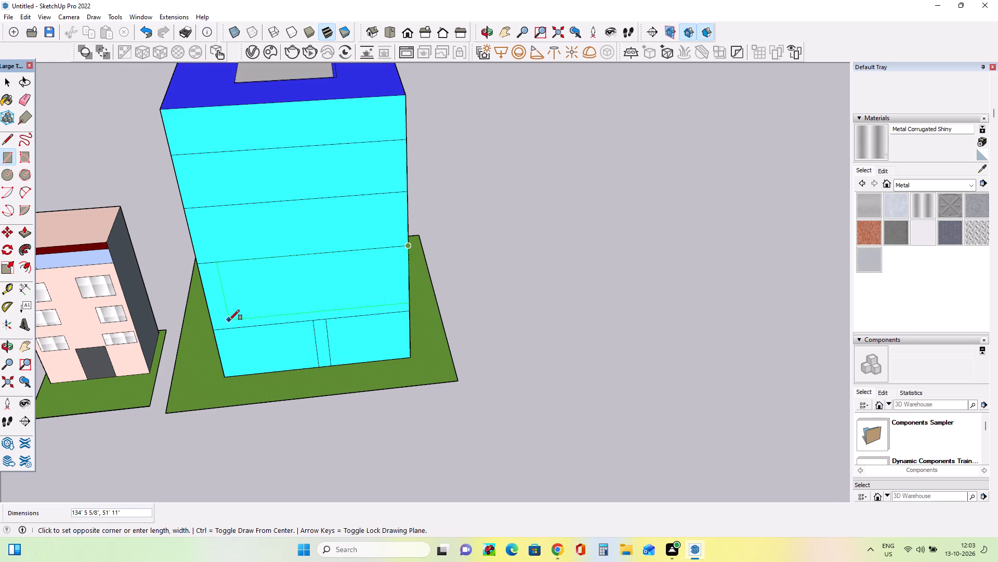
left_click_drag(229, 320, 212, 327)
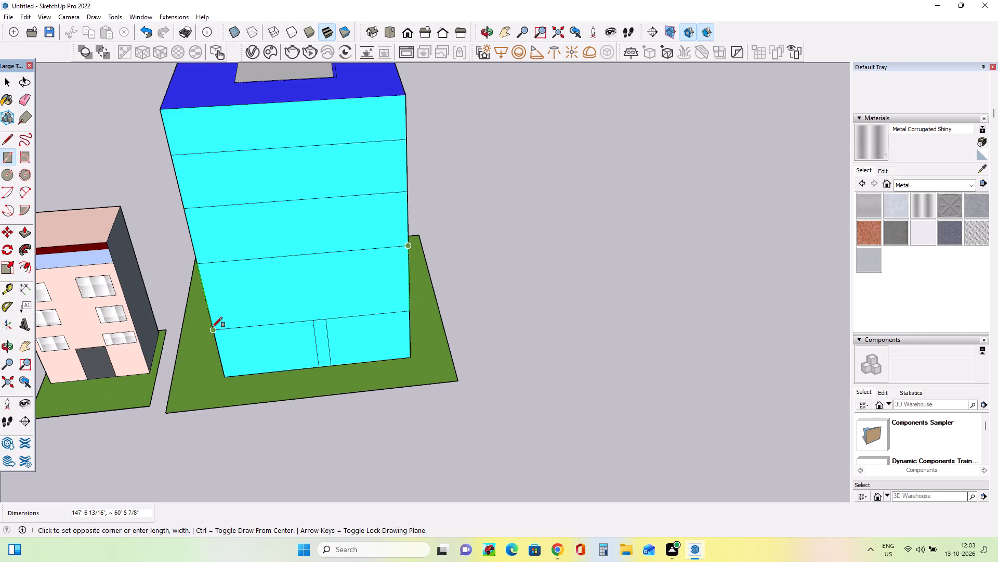
left_click_drag(212, 327, 208, 295)
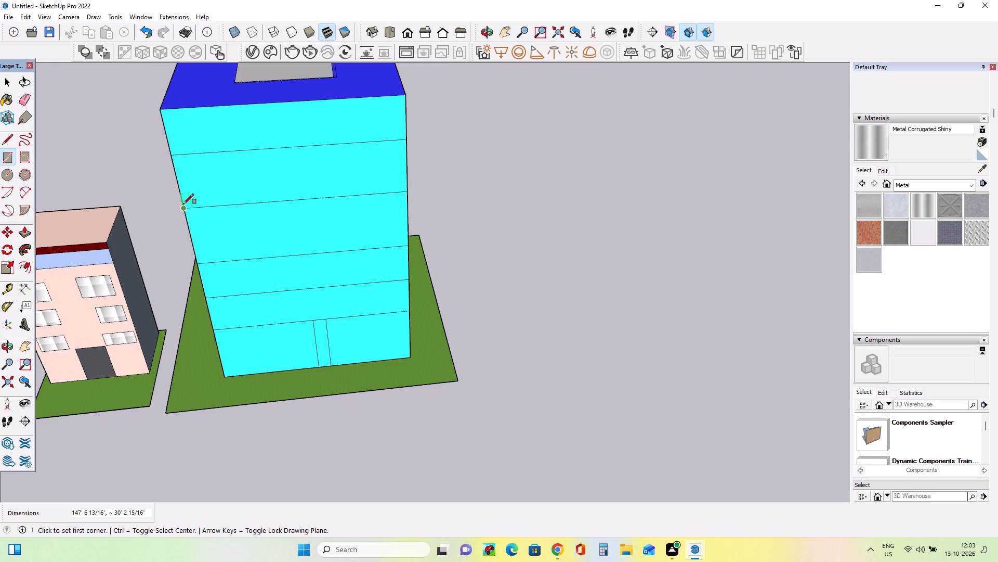
key("z")
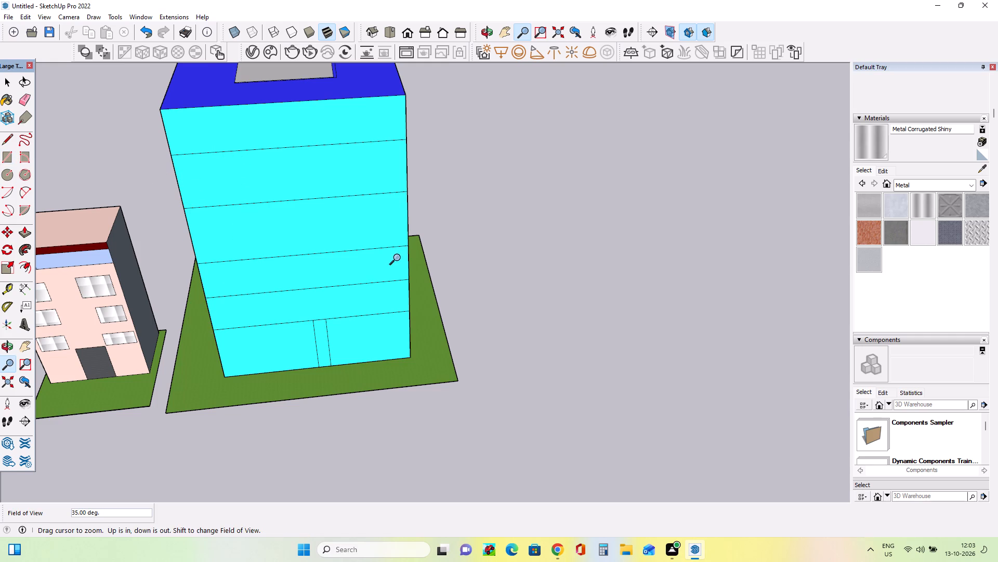
Paint both base panels and the narrow strip between them on the tall building's front with Metal Corrugated Shiny.
left_click(931, 199)
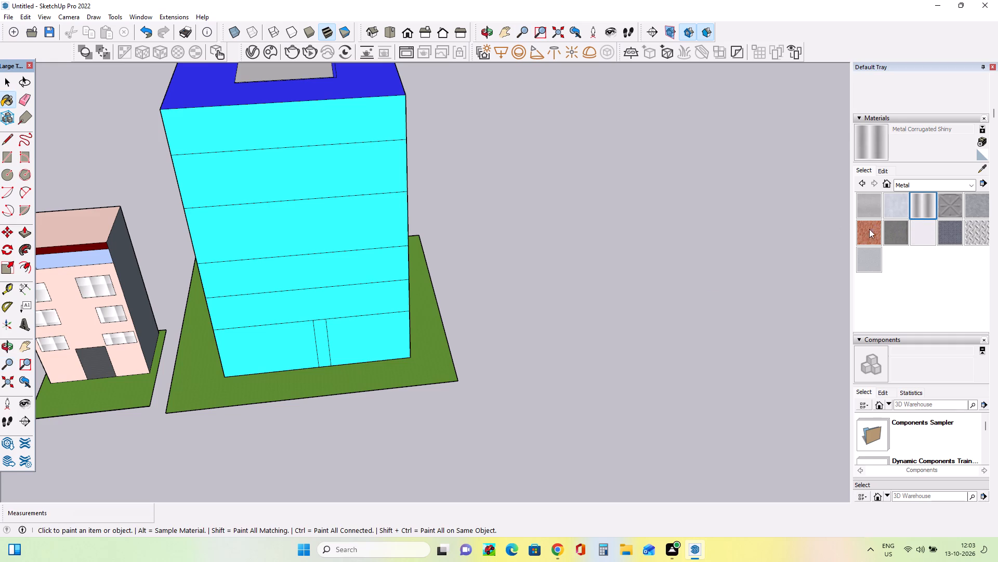
left_click(281, 360)
left_click_drag(387, 345, 366, 342)
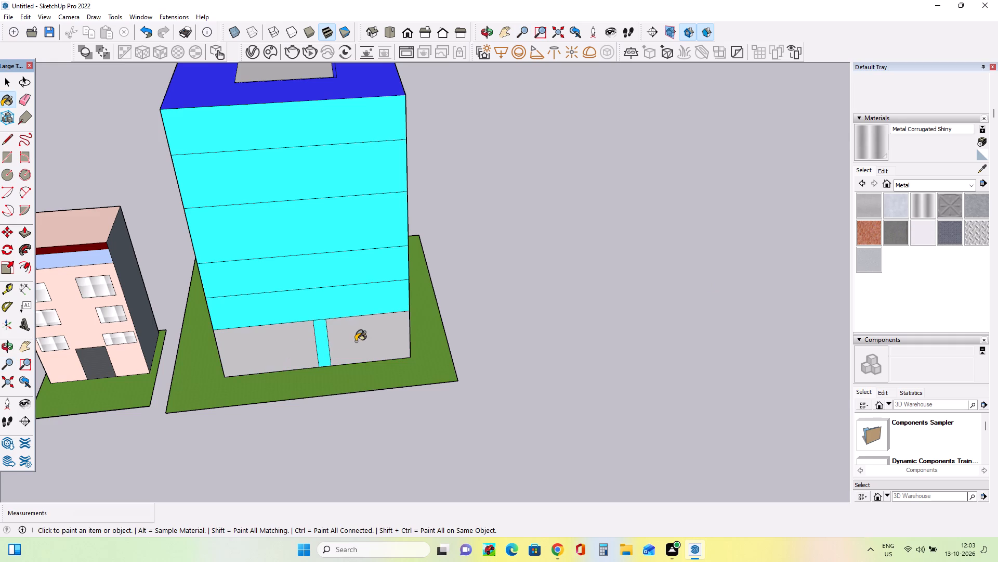
left_click(327, 344)
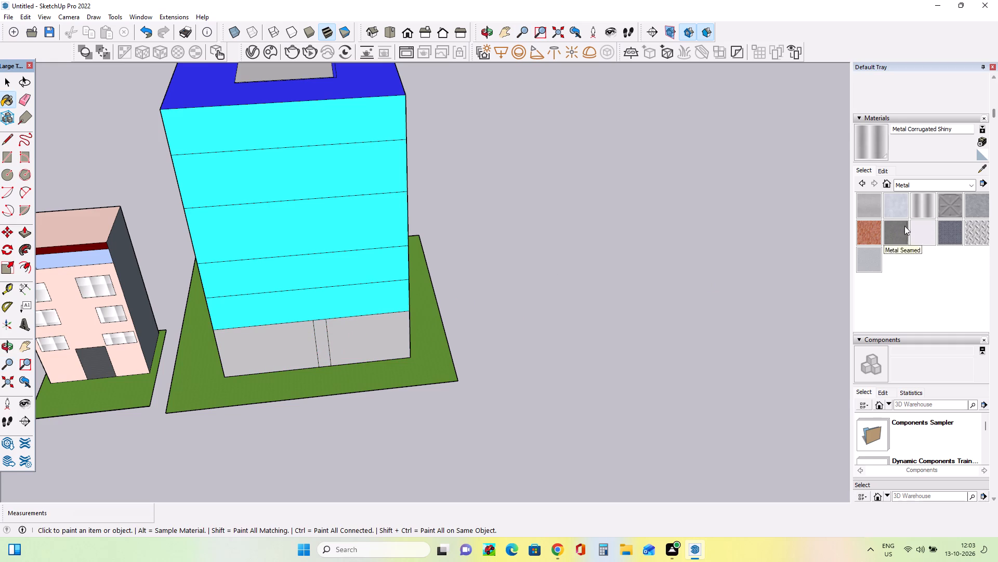
Paint the green ground around the tall building and the narrow centre strip of its base with Metal Steel Textured White.
left_click(964, 225)
left_click(971, 227)
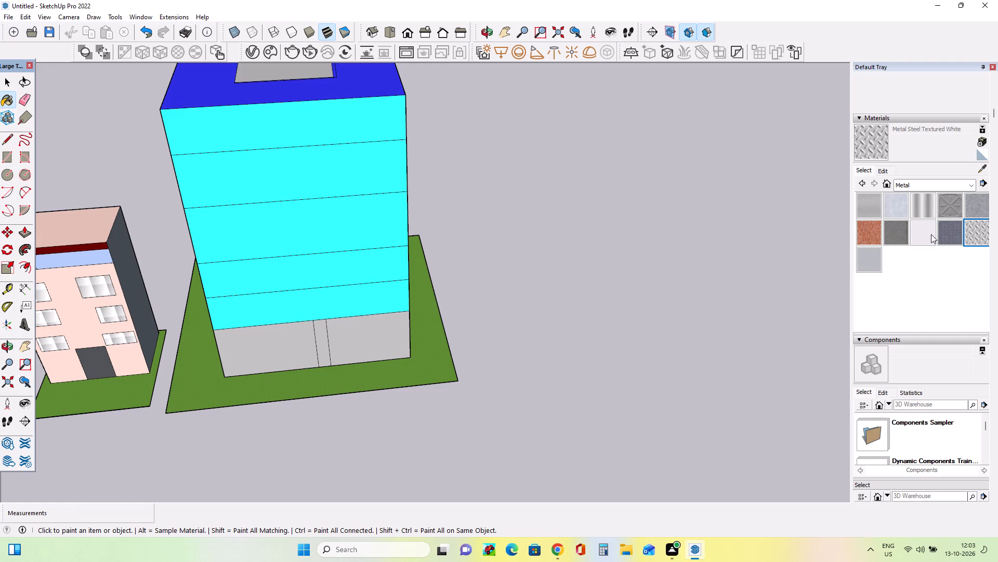
left_click(418, 370)
left_click(325, 352)
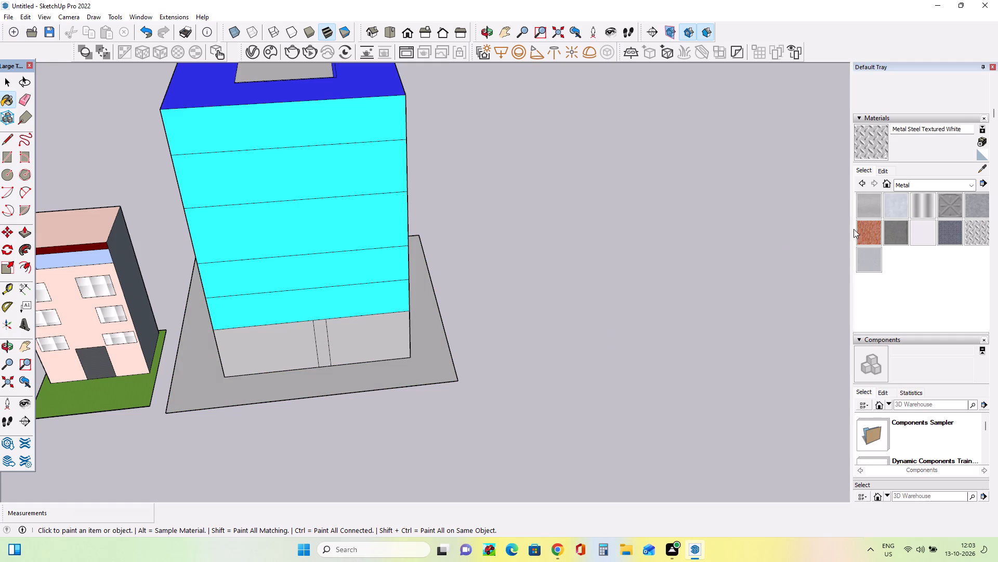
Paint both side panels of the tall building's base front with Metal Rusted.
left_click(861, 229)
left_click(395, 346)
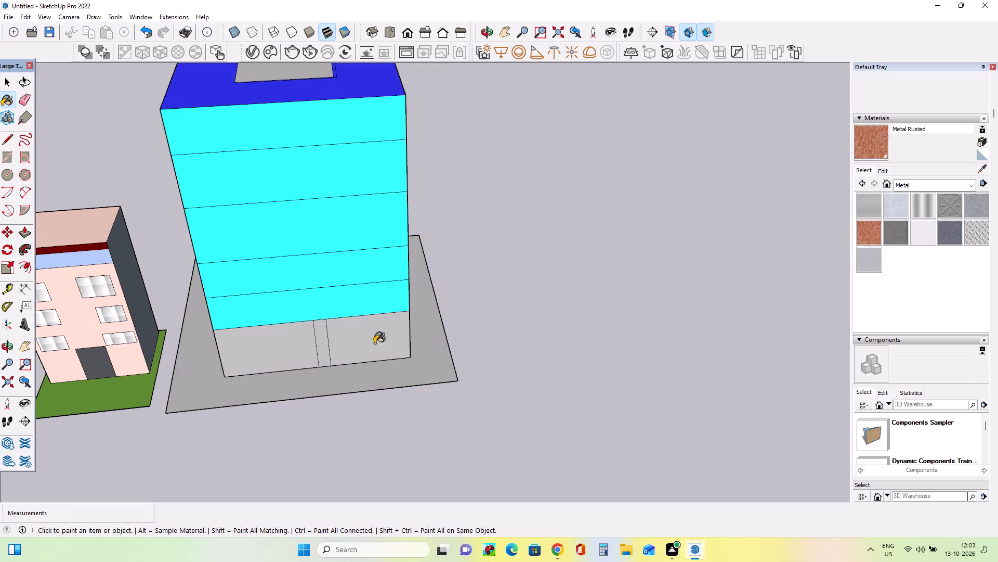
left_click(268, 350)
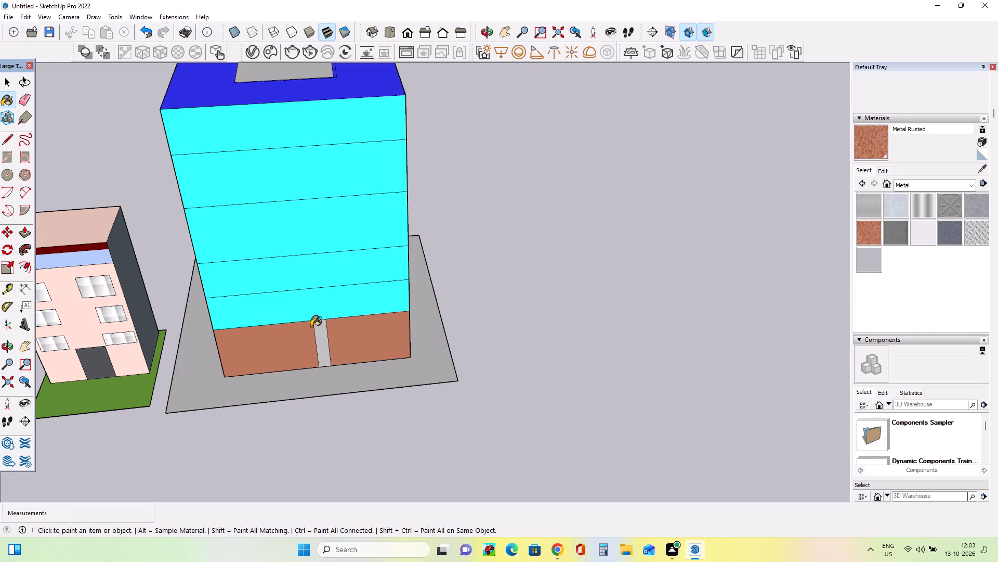
Erase the centre strip's side edges and the bottom edge of the base on the tall building's front.
left_click(29, 95)
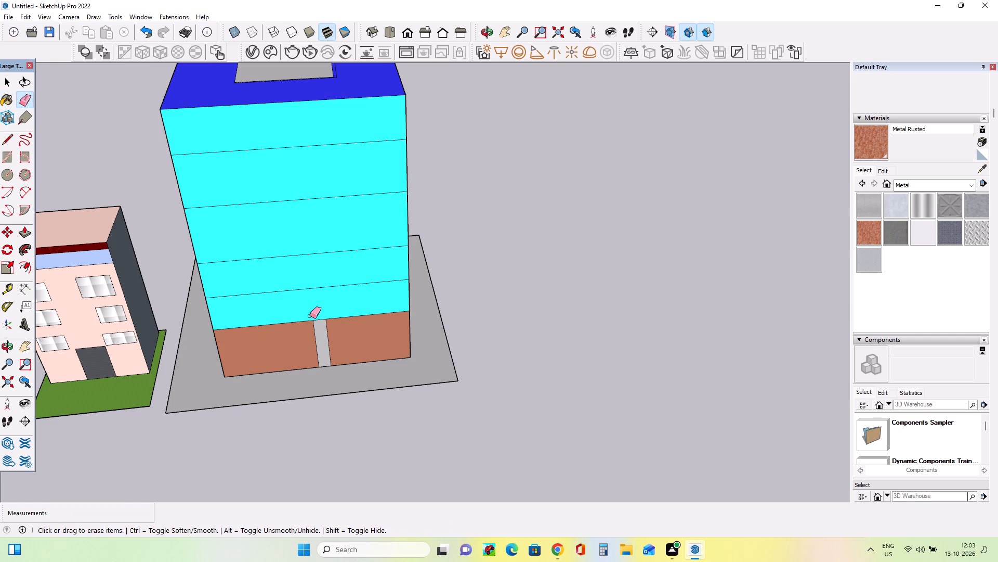
left_click_drag(287, 328, 295, 341)
left_click_drag(295, 341, 295, 338)
left_click_drag(306, 354, 301, 347)
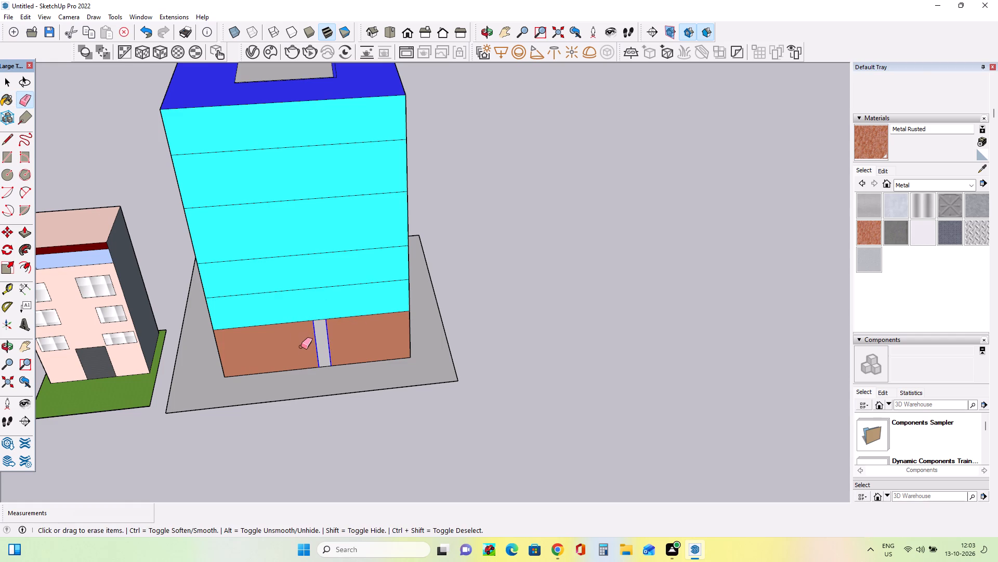
left_click_drag(301, 347, 307, 340)
left_click_drag(285, 330, 296, 357)
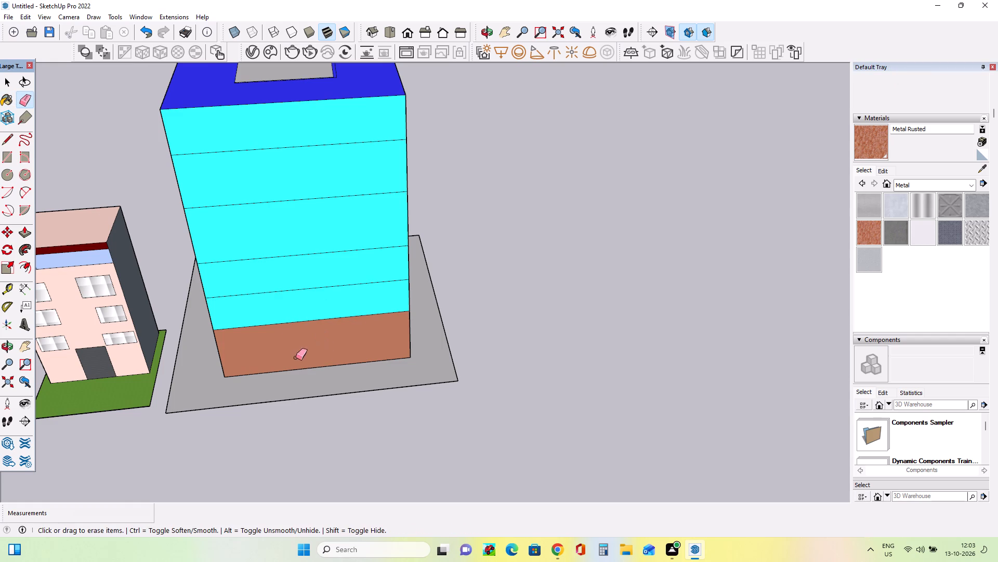
left_click_drag(296, 357, 304, 357)
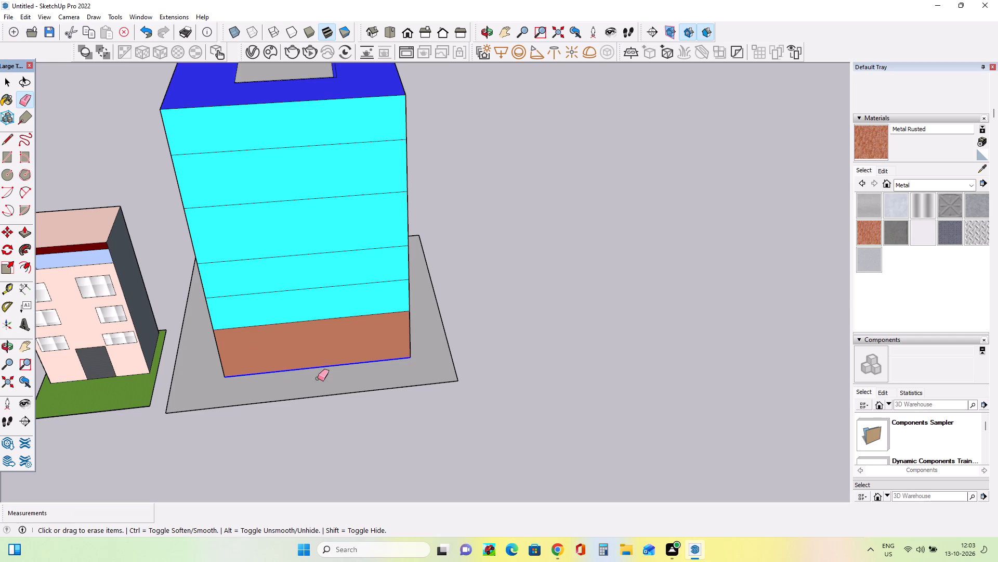
Redraw the base front as one full-width rectangle about 147 ft 7 in by 49 ft below the lowest cyan band.
scroll(318, 378, "down", 2)
scroll(318, 379, "up", 4)
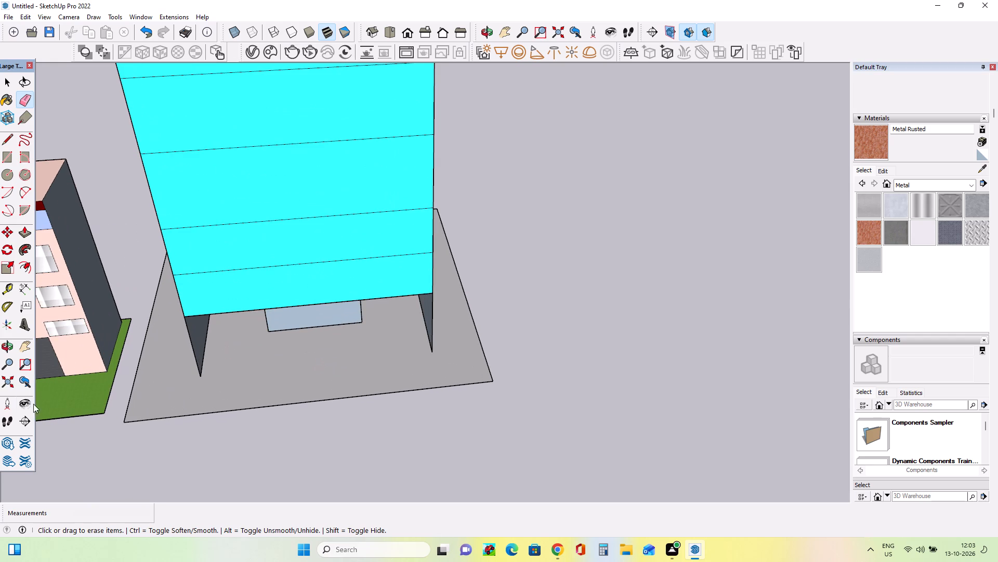
left_click(23, 350)
left_click_drag(241, 358, 242, 358)
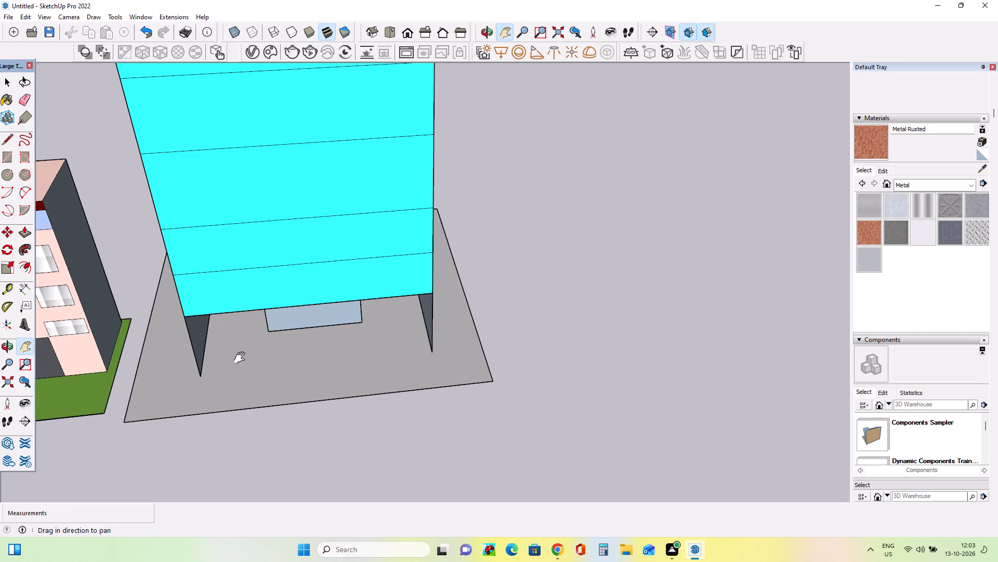
left_click_drag(242, 358, 263, 227)
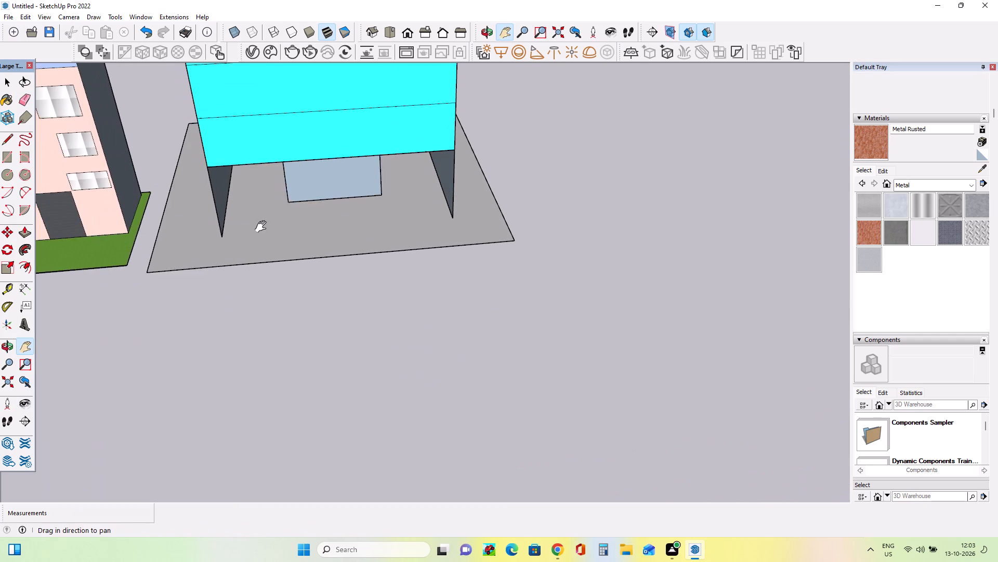
left_click_drag(263, 227, 263, 225)
left_click_drag(390, 525, 348, 399)
left_click_drag(365, 360, 364, 354)
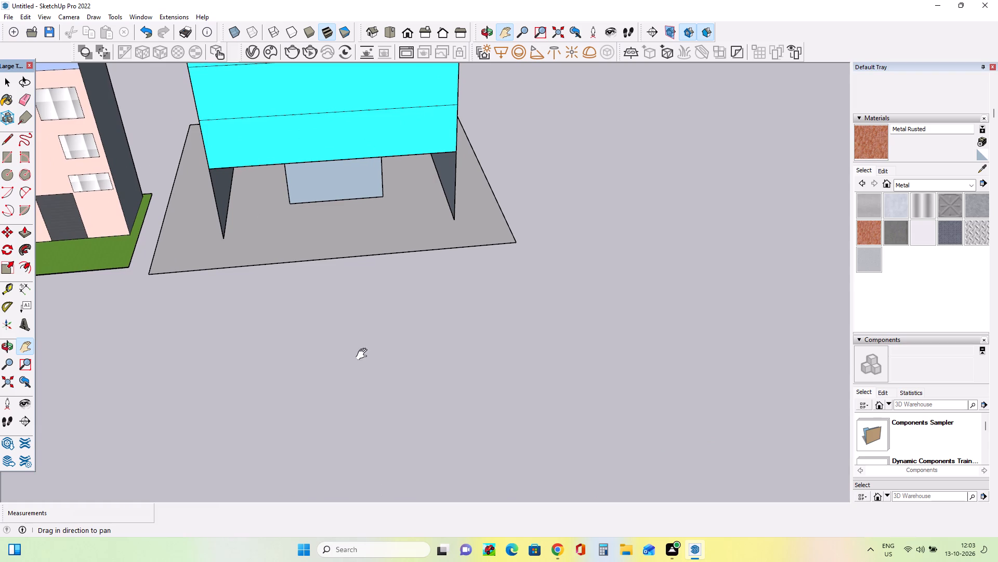
left_click_drag(364, 354, 356, 523)
left_click_drag(334, 368, 315, 291)
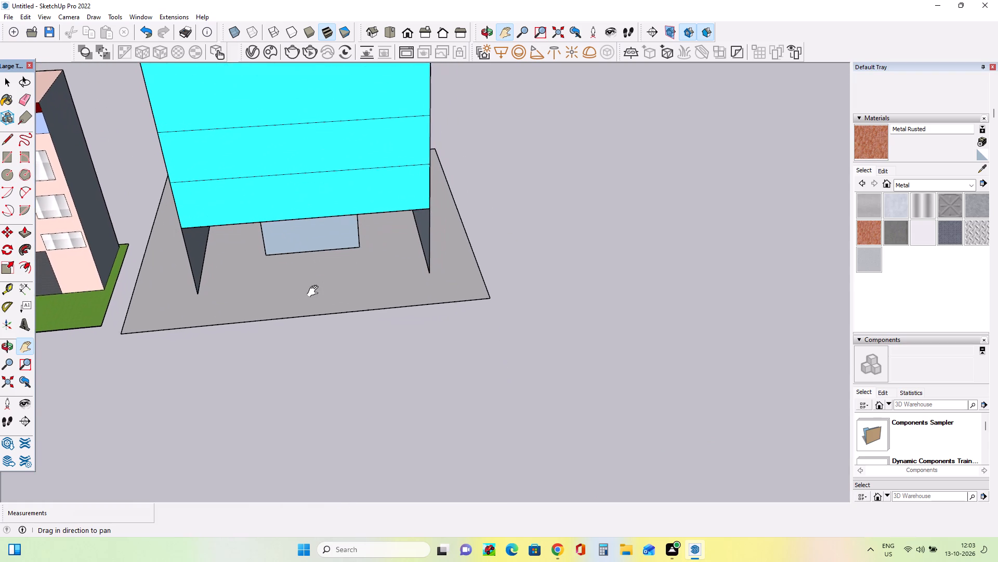
left_click_drag(315, 291, 321, 308)
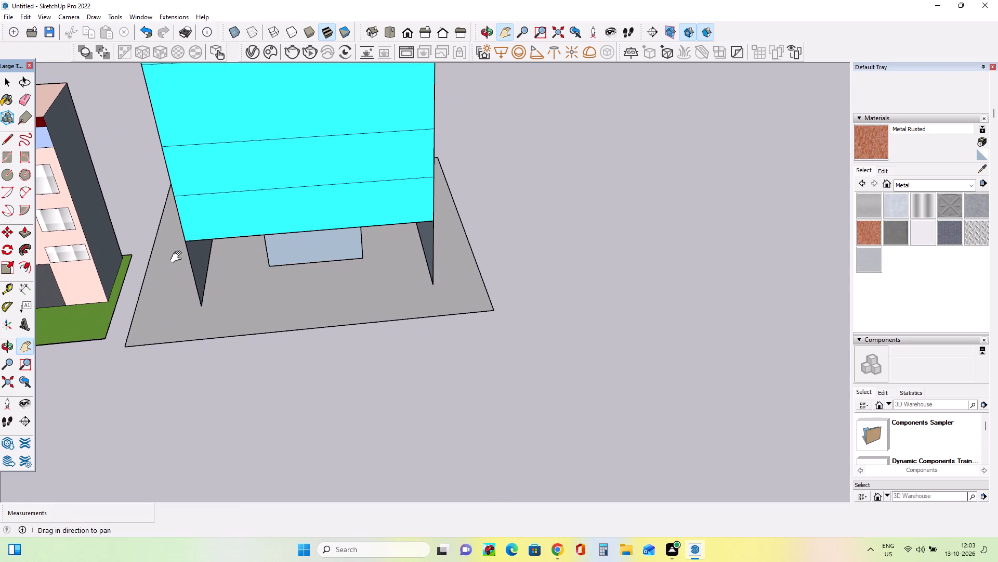
left_click(9, 158)
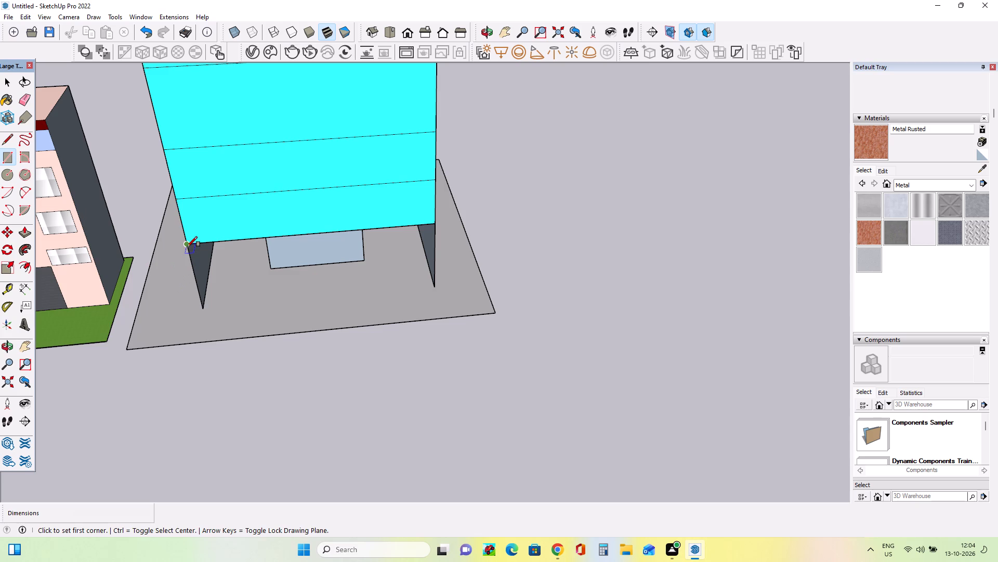
left_click_drag(187, 247, 434, 290)
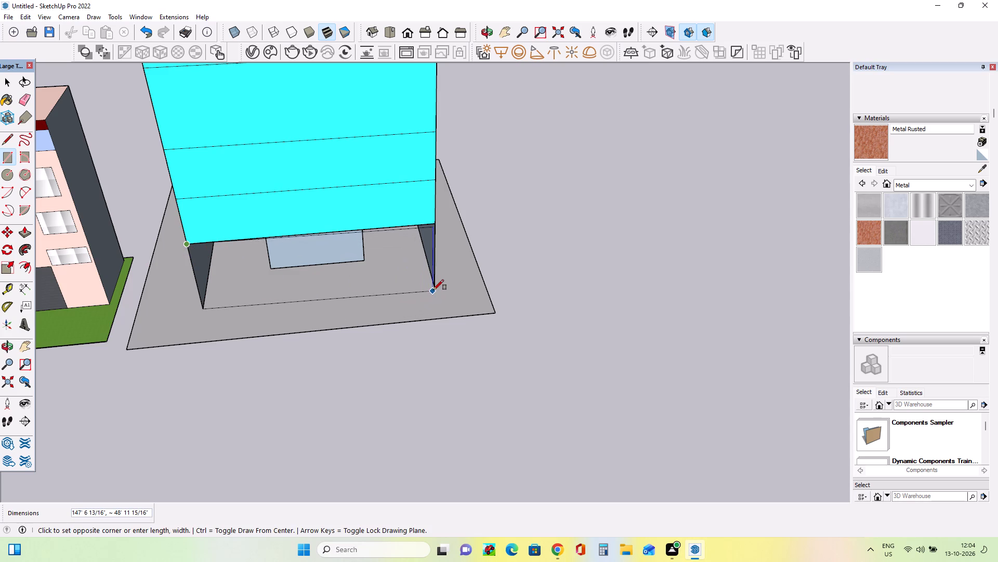
left_click_drag(434, 290, 436, 284)
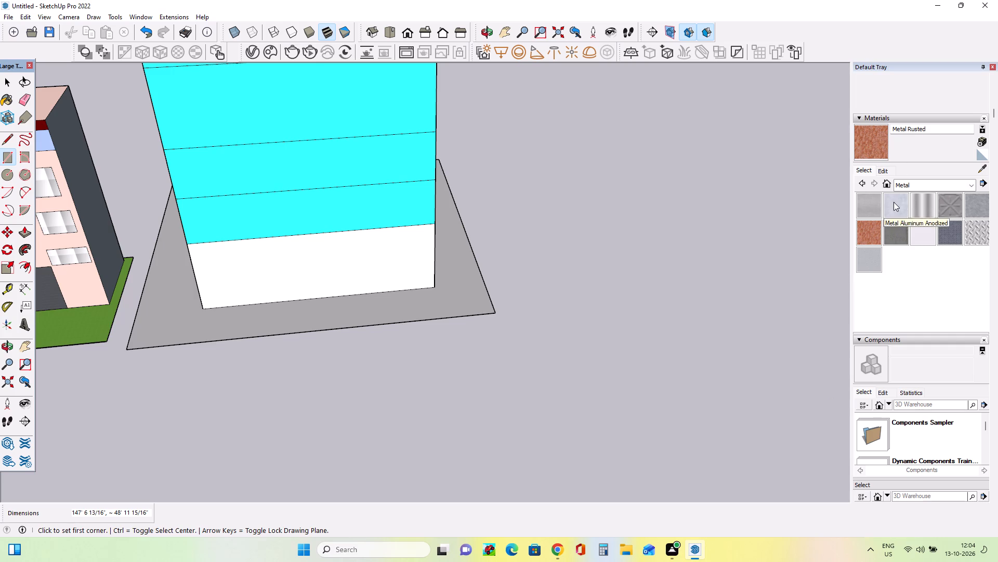
Paint the redrawn base front of the tall building with Metal Corrugated Shiny.
left_click(921, 203)
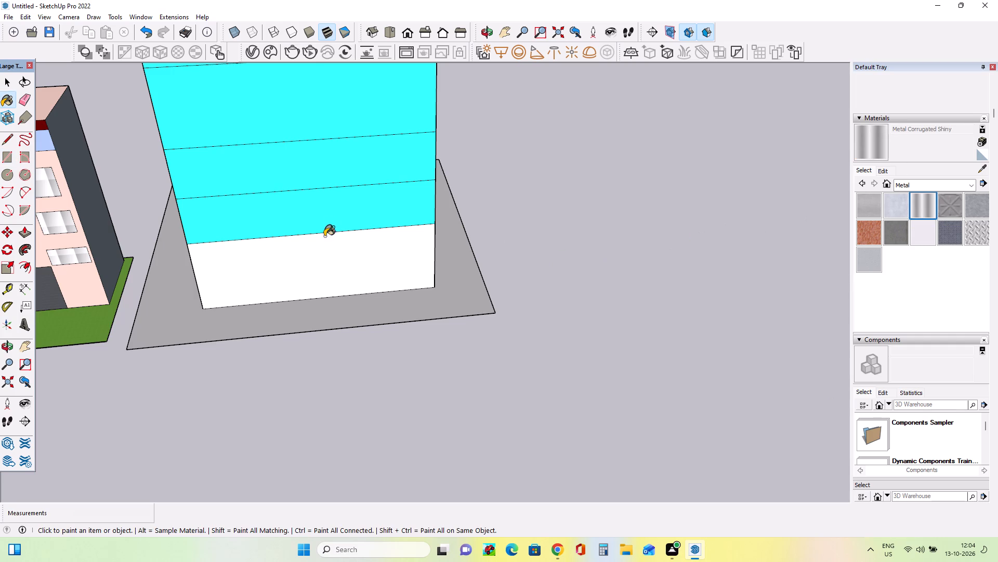
left_click(334, 264)
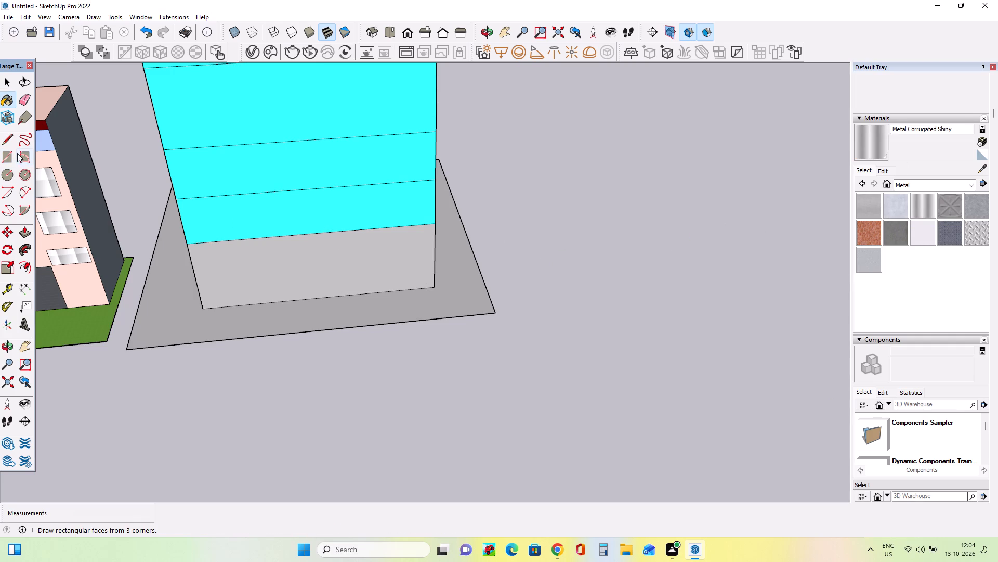
Draw a full-height entrance rectangle about 57 ft 4 in by 49 ft in the middle of the base front.
left_click_drag(8, 153, 42, 161)
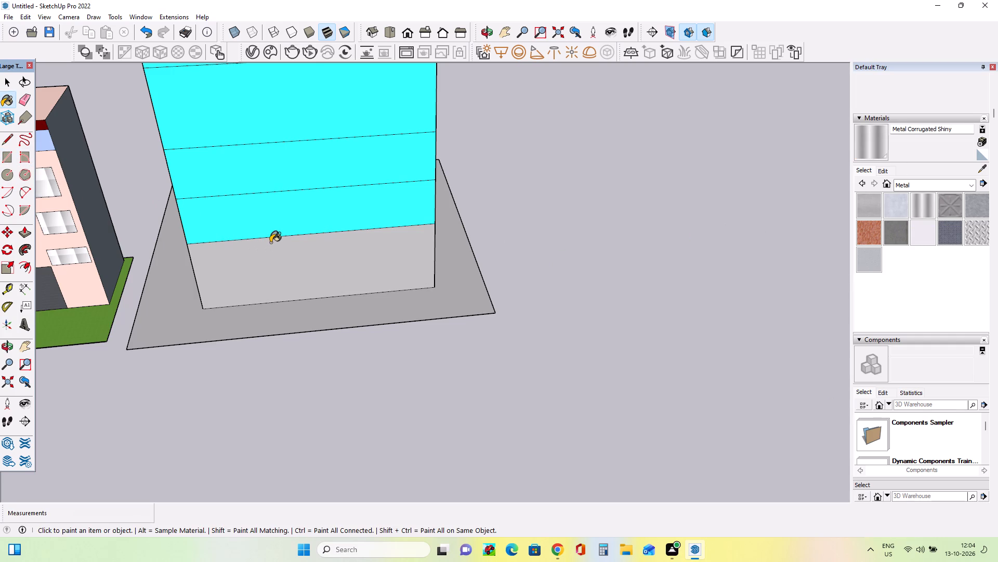
left_click_drag(270, 242, 245, 232)
left_click(4, 152)
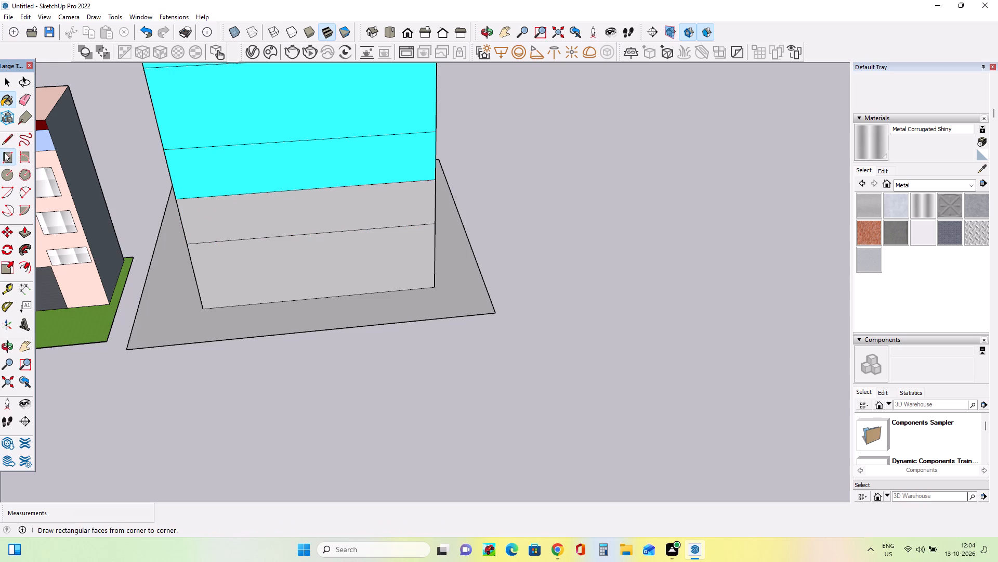
left_click_drag(259, 240, 299, 266)
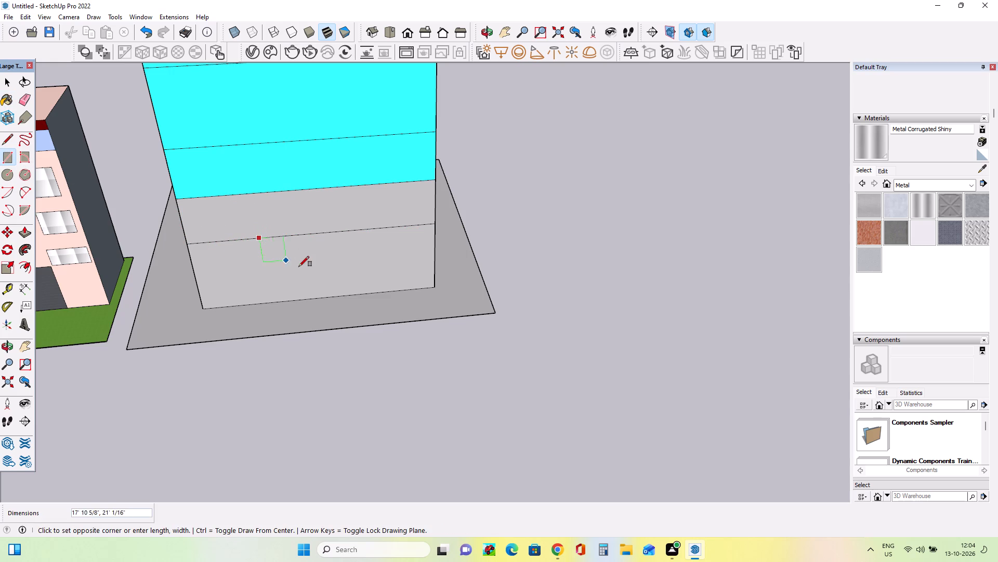
left_click_drag(299, 266, 360, 307)
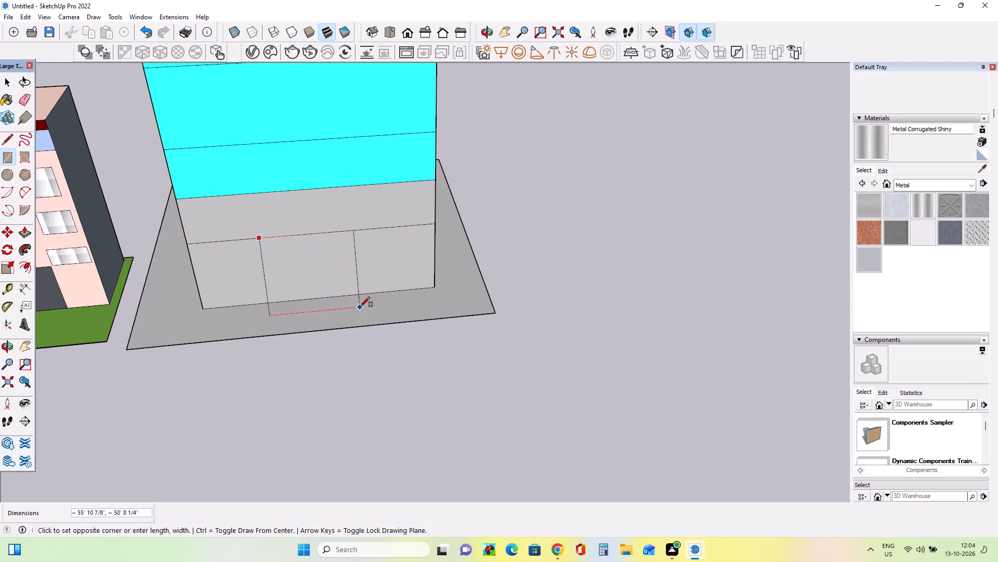
left_click_drag(360, 307, 361, 299)
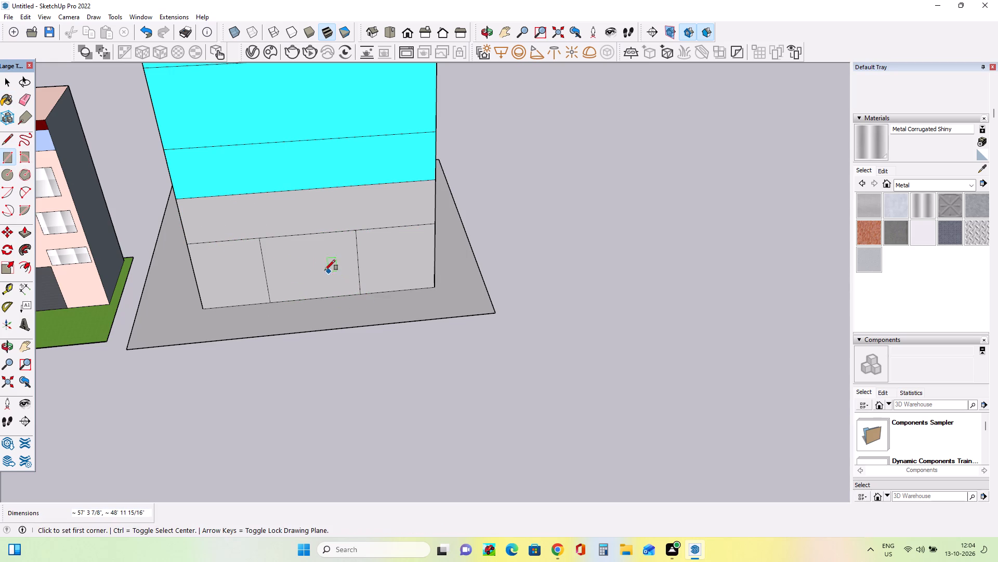
Paint the central entrance panel of the base with Metal Silver.
left_click(924, 236)
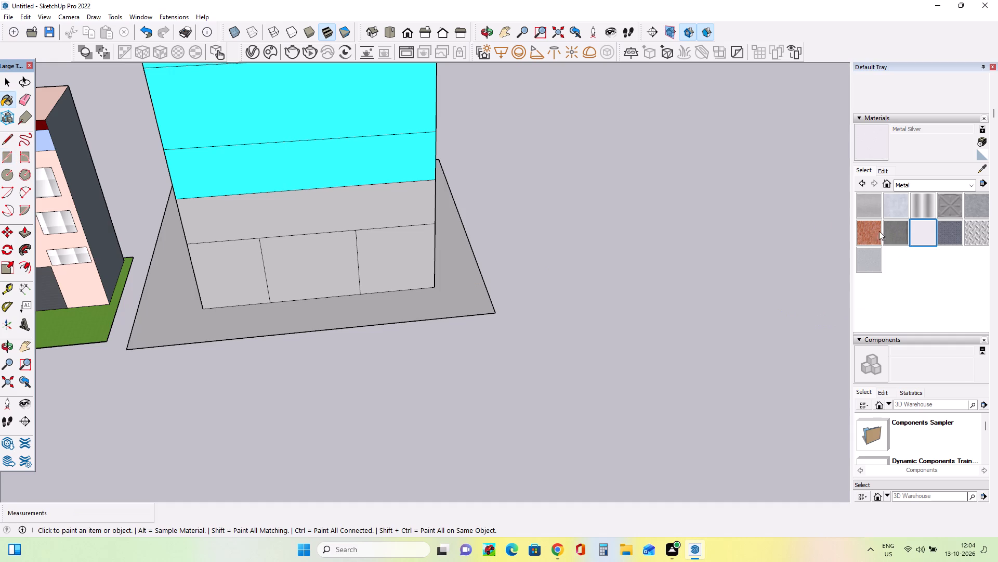
left_click(280, 265)
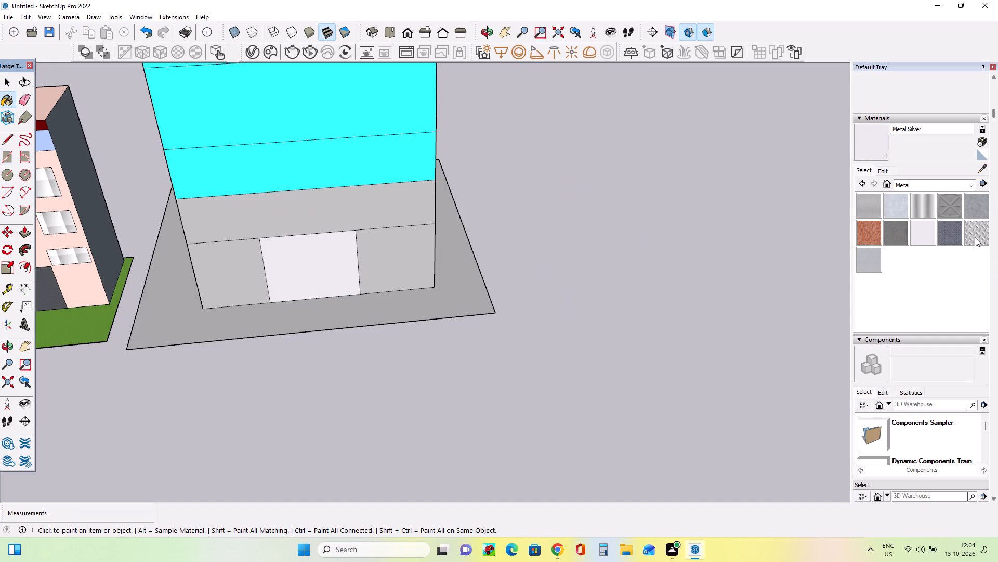
Paint the floor band directly above the base cyan with Color H04 from the Colors collection.
left_click(965, 184)
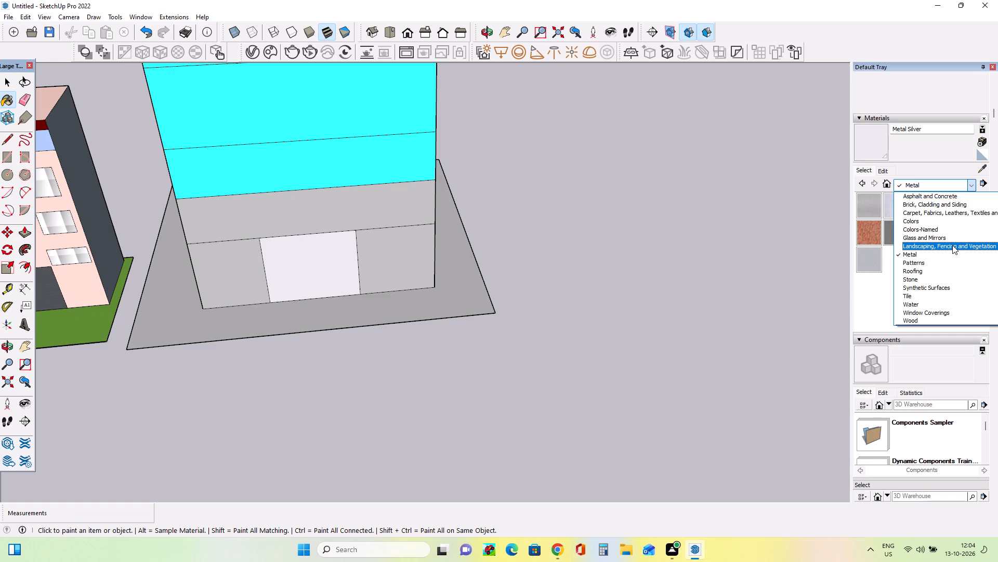
left_click(946, 217)
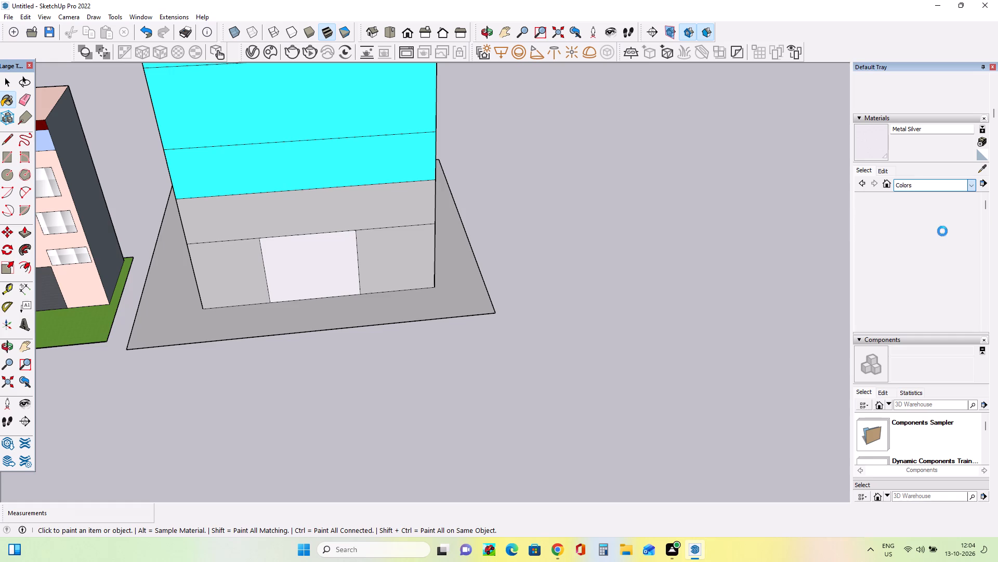
scroll(941, 281, "down", 8)
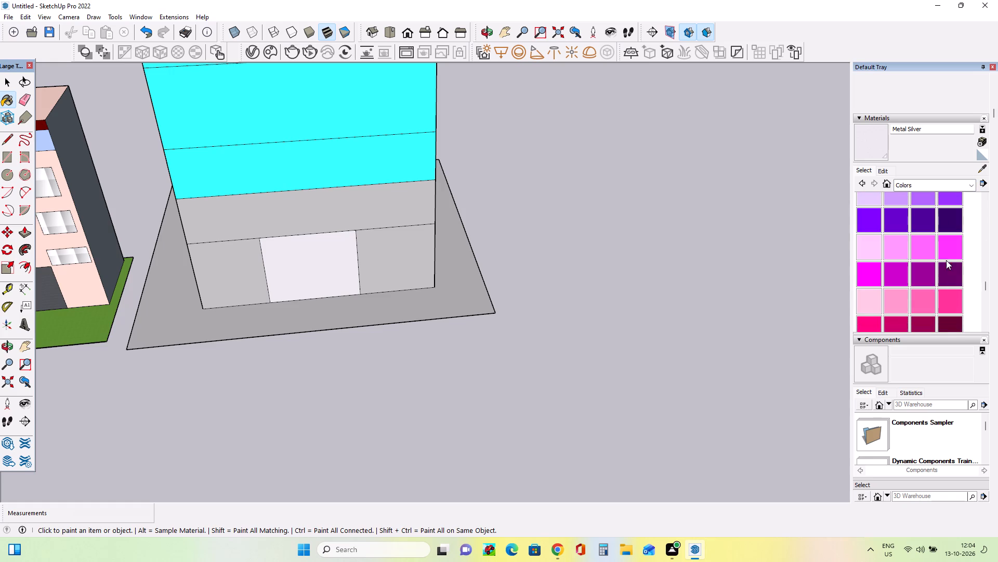
scroll(949, 253, "up", 4)
scroll(948, 277, "down", 1)
left_click(949, 277)
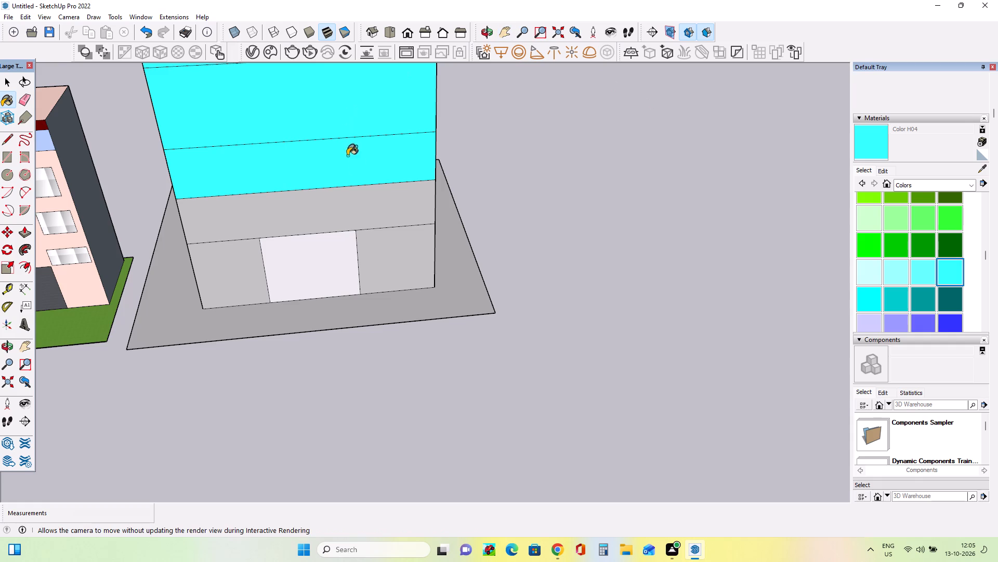
left_click(364, 216)
left_click(364, 216)
left_click_drag(367, 196, 368, 191)
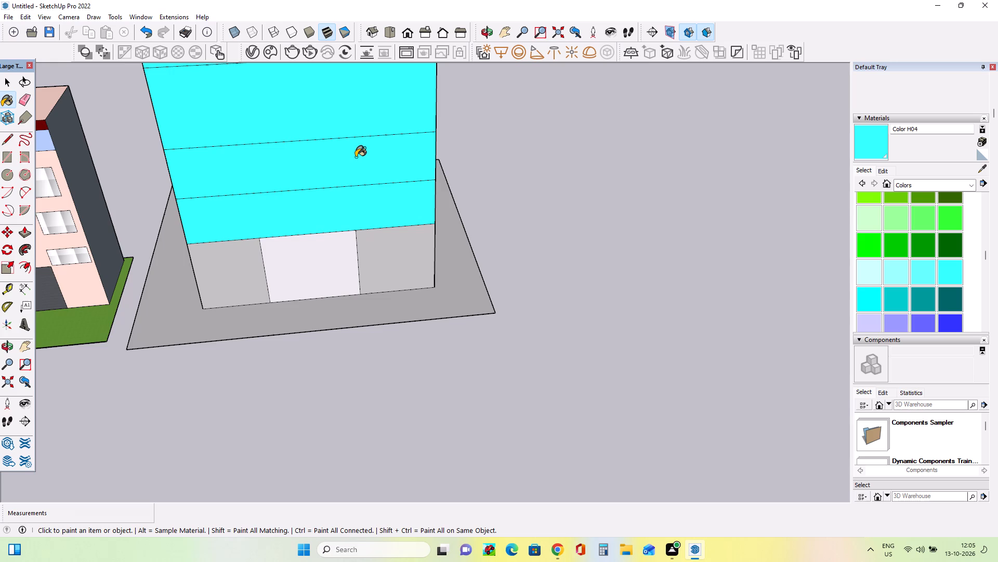
Examine the tall building's whole front, from the base up to the roof edge, beside the smaller house.
scroll(349, 223, "up", 2)
scroll(330, 126, "down", 8)
scroll(333, 126, "up", 1)
scroll(333, 126, "down", 7)
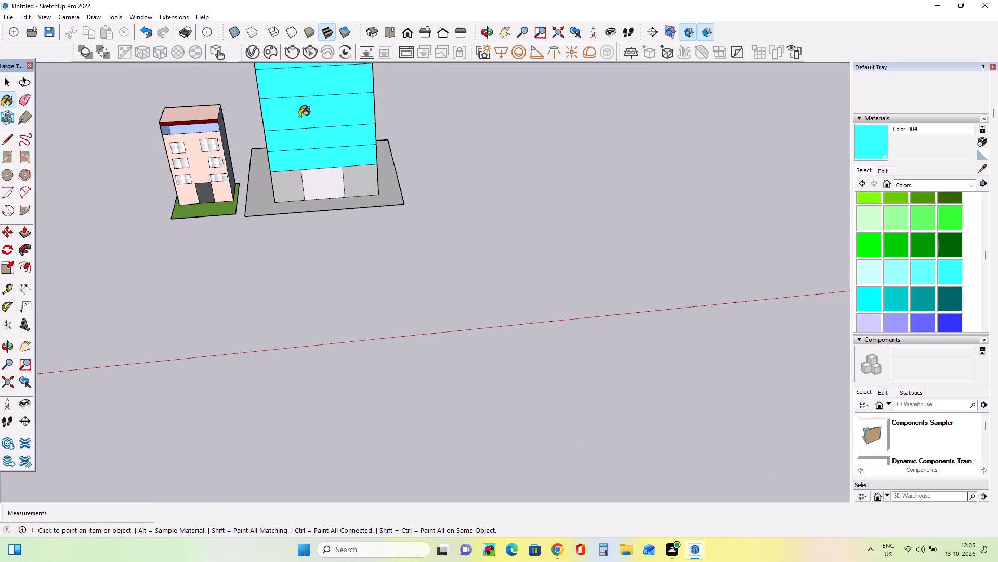
scroll(299, 117, "down", 3)
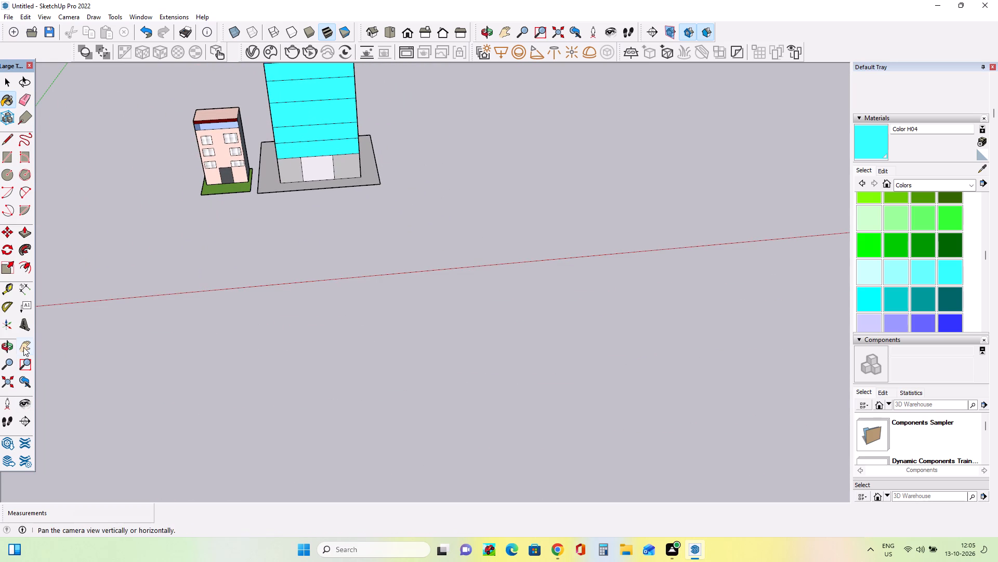
left_click(23, 347)
left_click_drag(317, 118, 325, 210)
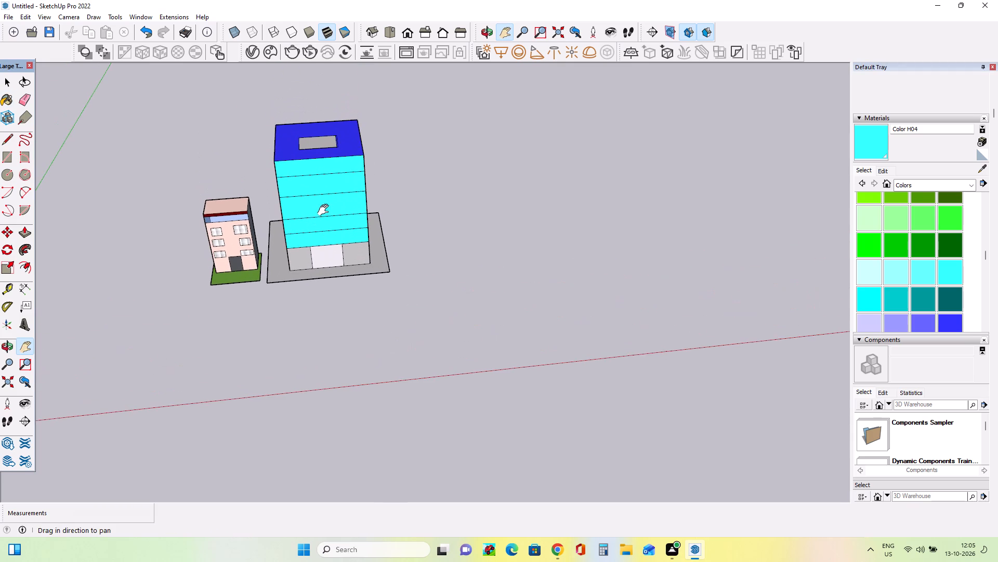
scroll(325, 210, "down", 3)
scroll(324, 206, "up", 10)
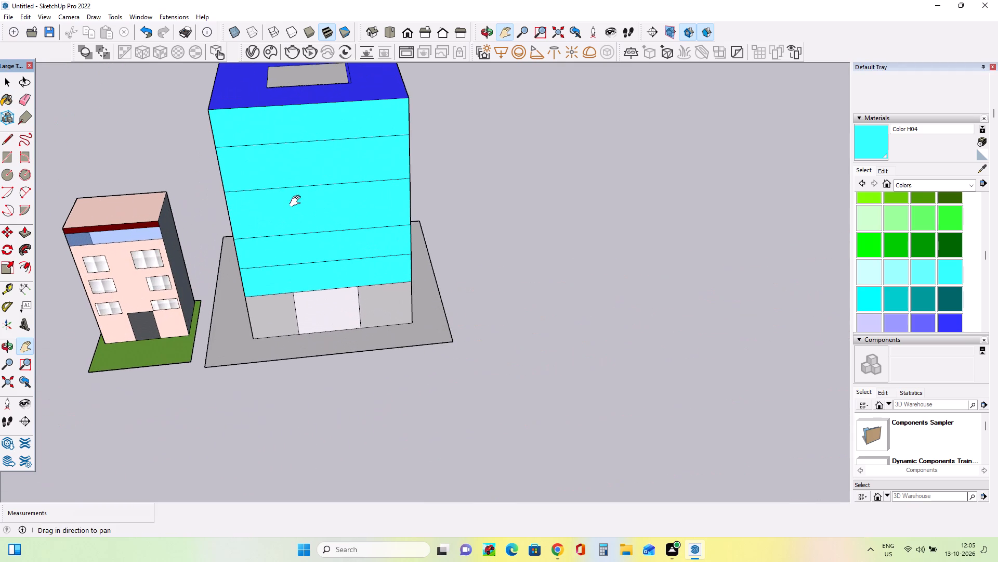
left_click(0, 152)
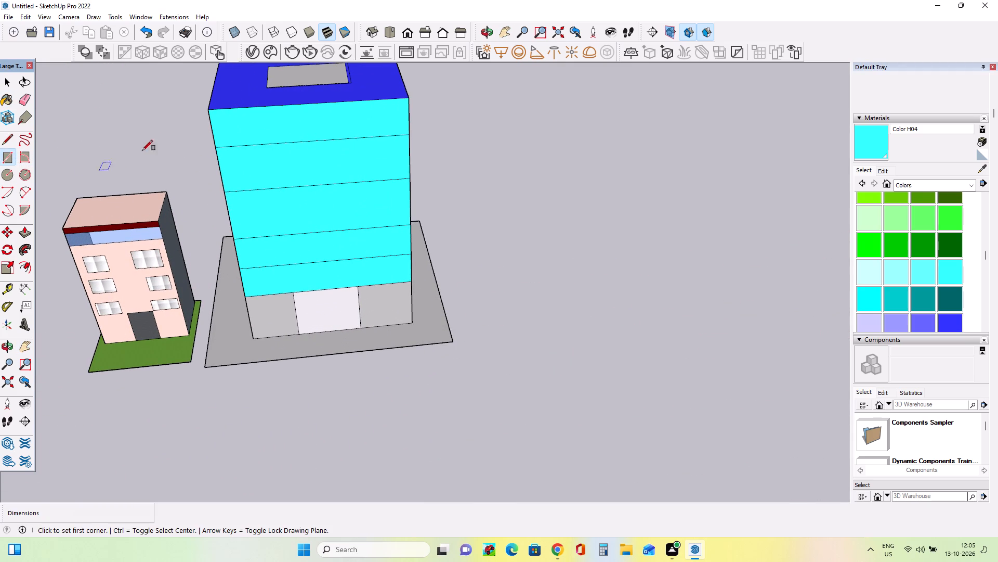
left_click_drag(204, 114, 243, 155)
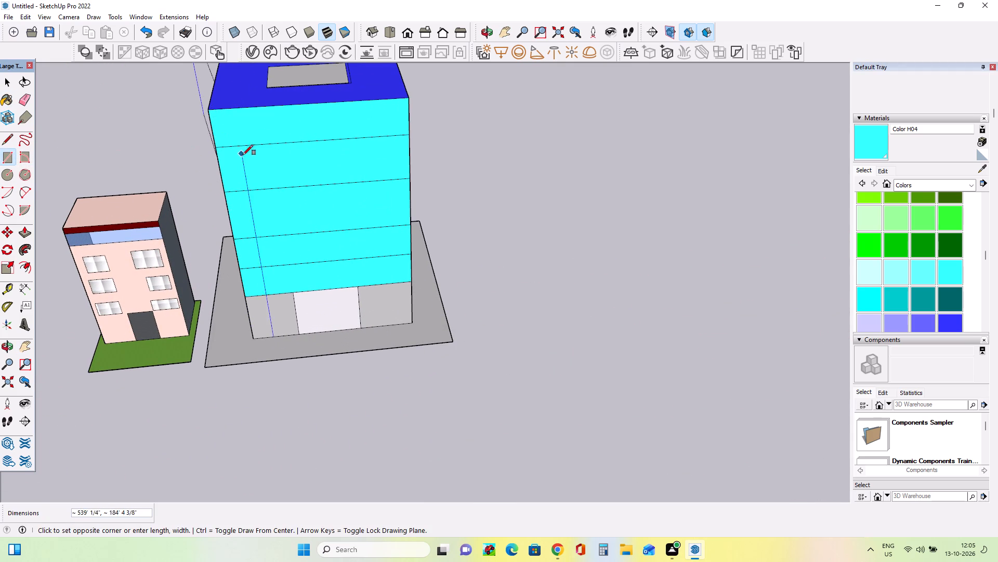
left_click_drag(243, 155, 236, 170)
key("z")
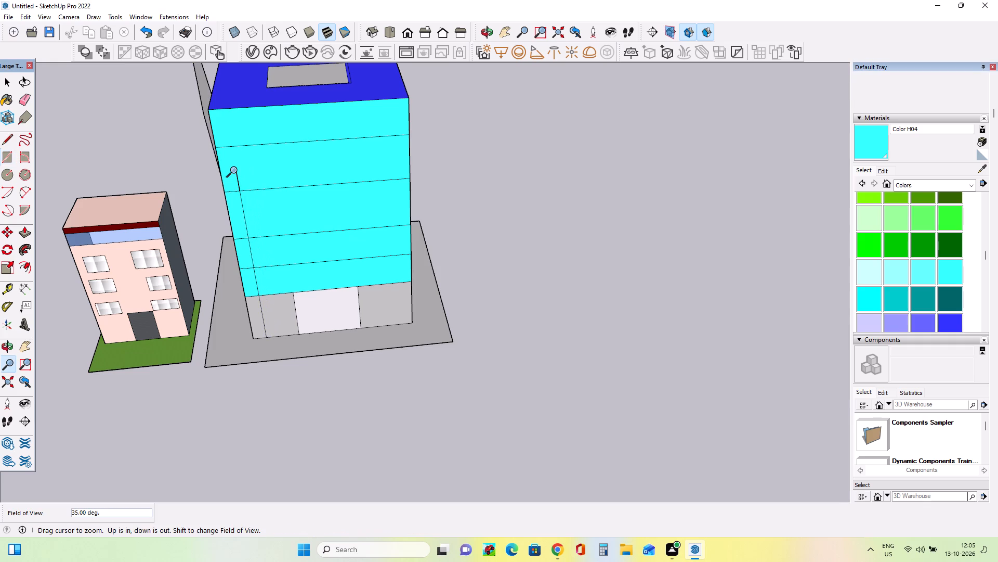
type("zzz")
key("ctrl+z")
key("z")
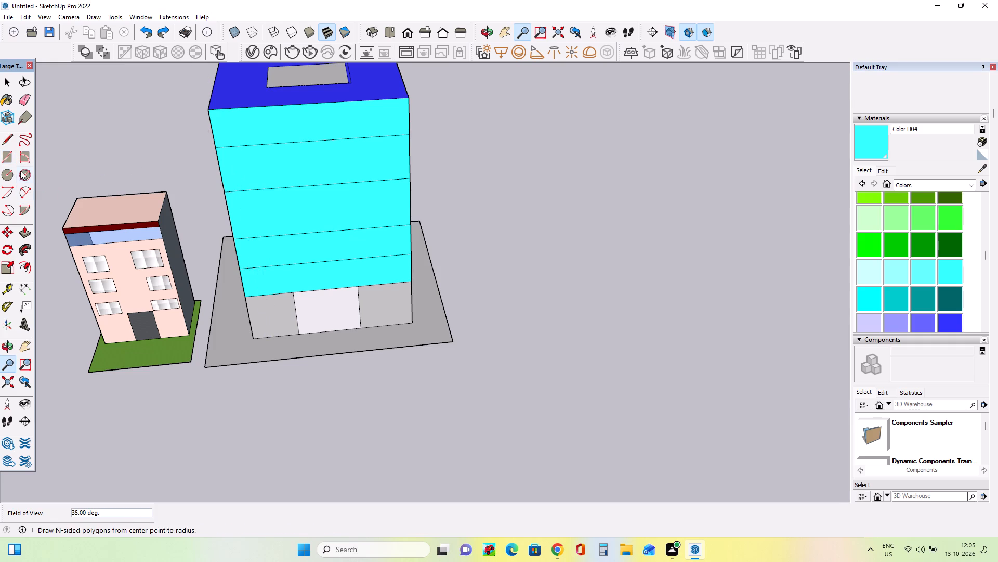
Draw two adjoining rectangles down the front from the roof edge, about 173 ft by 42 ft and 179 ft by 54 ft, forming three columns.
left_click(8, 156)
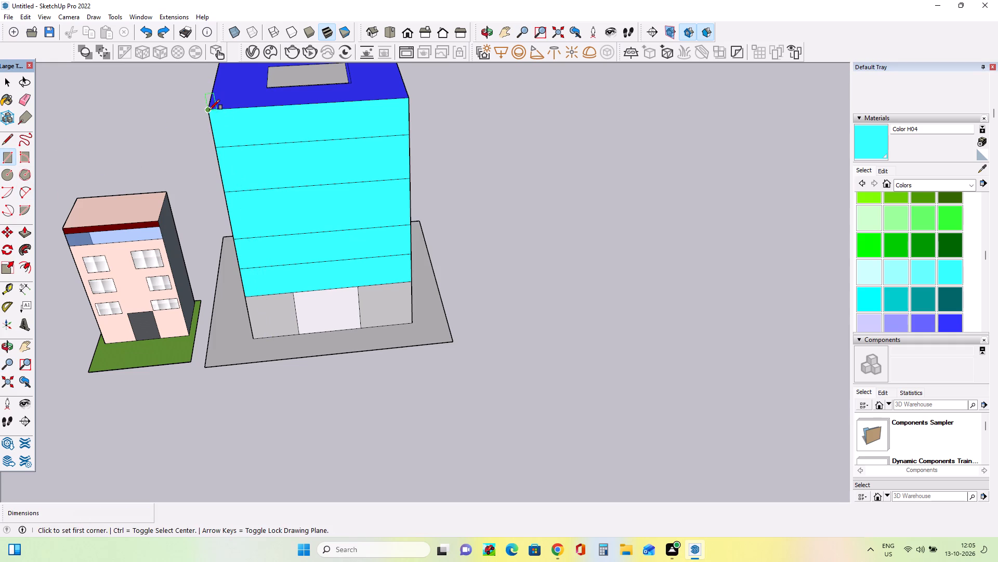
left_click_drag(209, 110, 293, 285)
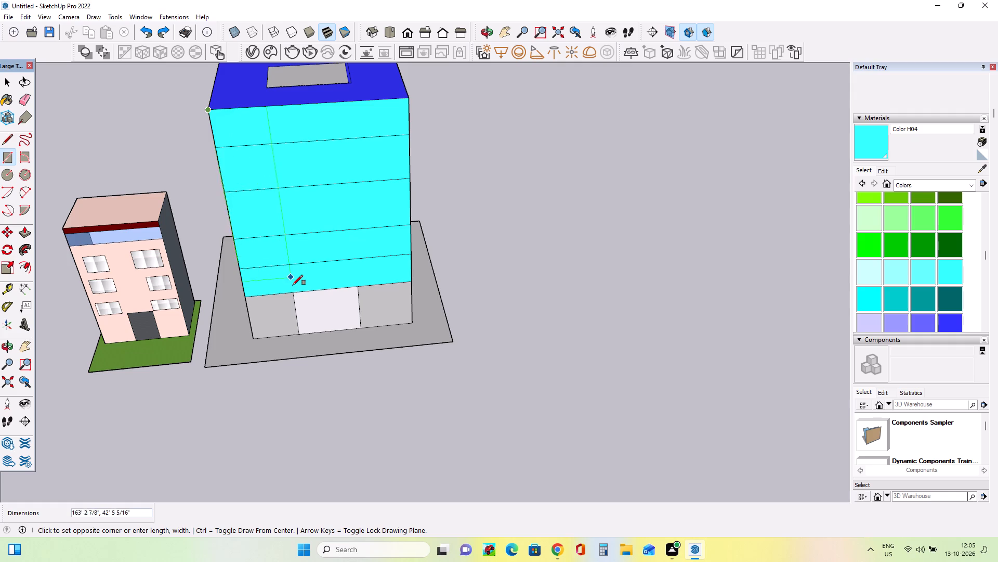
left_click_drag(293, 285, 294, 291)
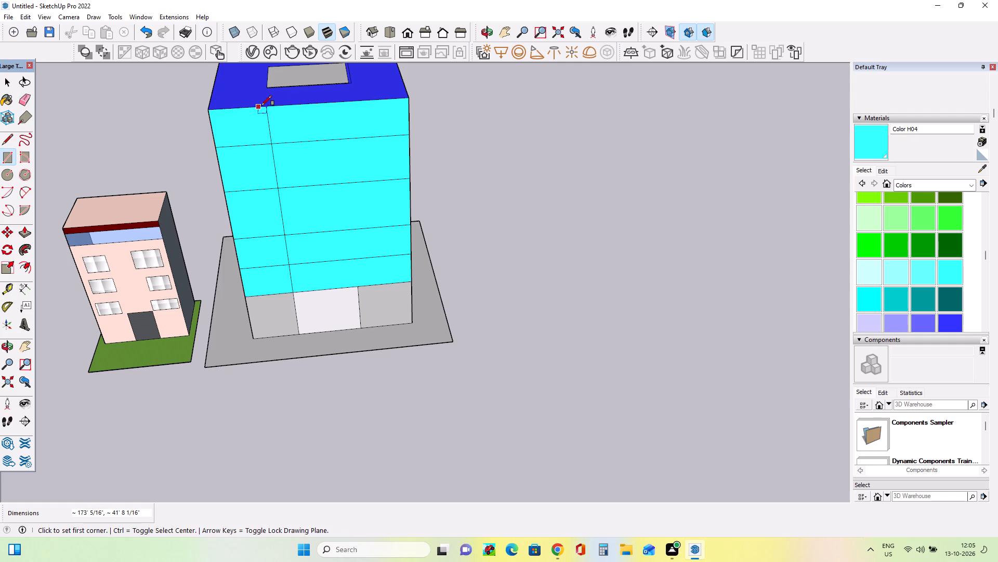
left_click_drag(267, 105, 346, 279)
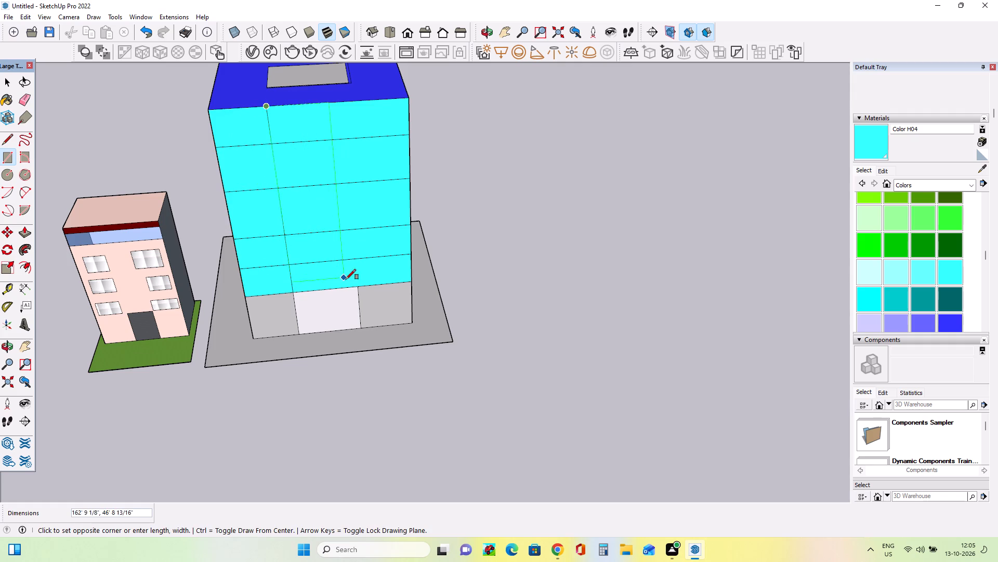
left_click_drag(346, 279, 354, 292)
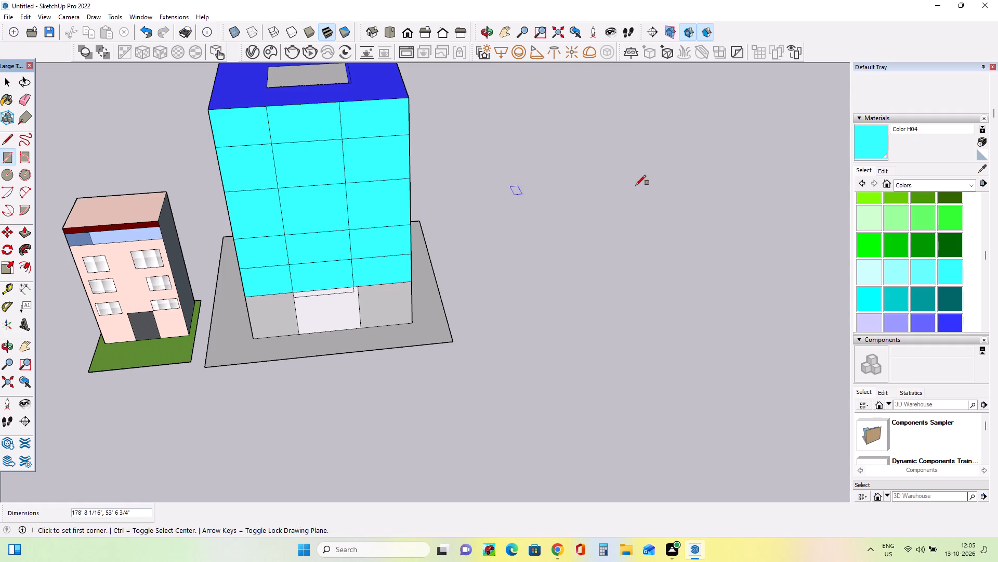
Paint every front panel above the base, in all three columns, with Color I02 from the Colors collection.
left_click(874, 326)
left_click(896, 324)
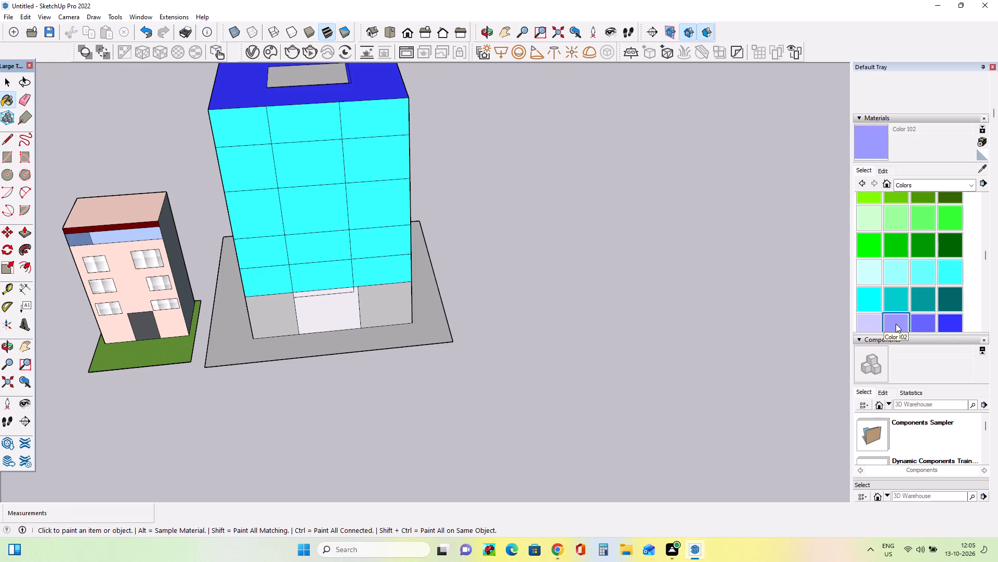
left_click_drag(366, 130, 353, 126)
left_click(319, 124)
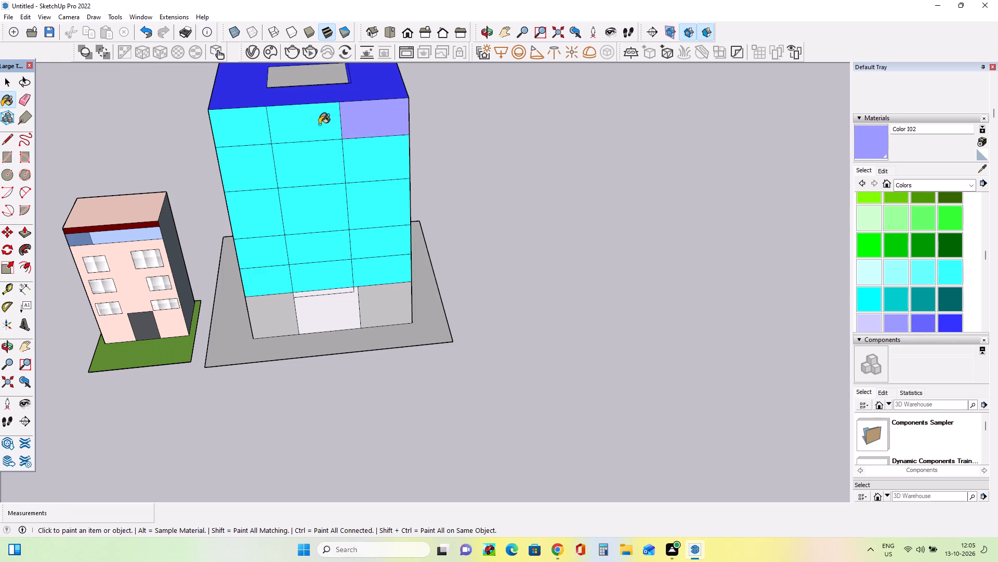
left_click(245, 126)
left_click(244, 157)
left_click_drag(243, 177, 249, 184)
left_click_drag(263, 184, 365, 181)
left_click(326, 171)
left_click(235, 215)
left_click_drag(317, 231, 323, 231)
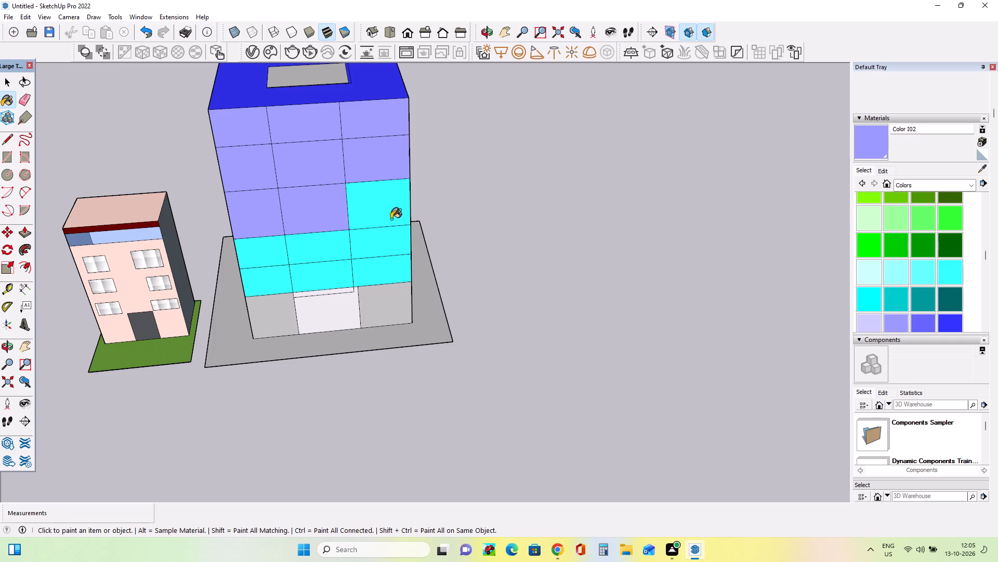
left_click(391, 219)
left_click_drag(247, 256, 262, 261)
left_click_drag(306, 265, 314, 266)
left_click(371, 263)
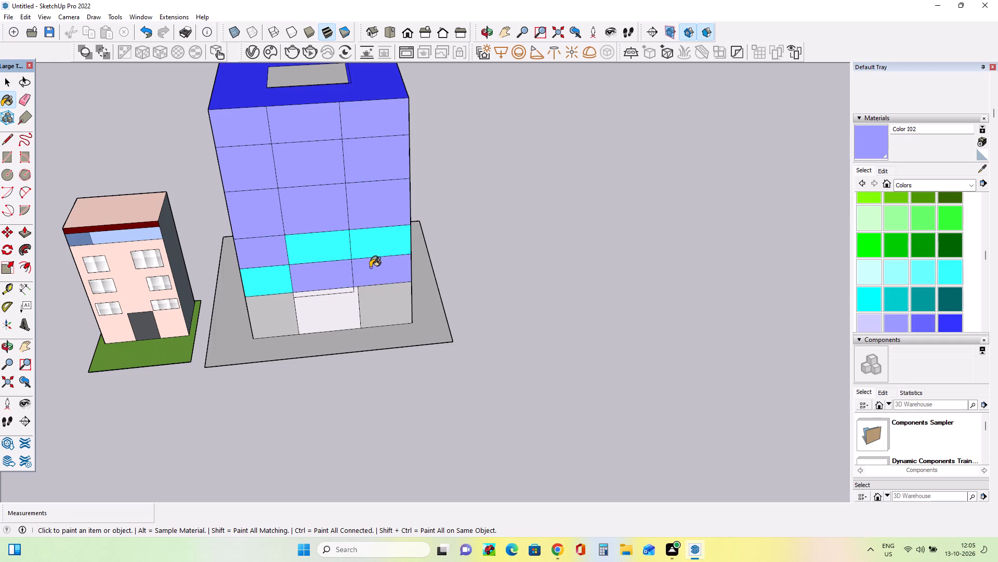
left_click(380, 247)
left_click(329, 257)
left_click(266, 287)
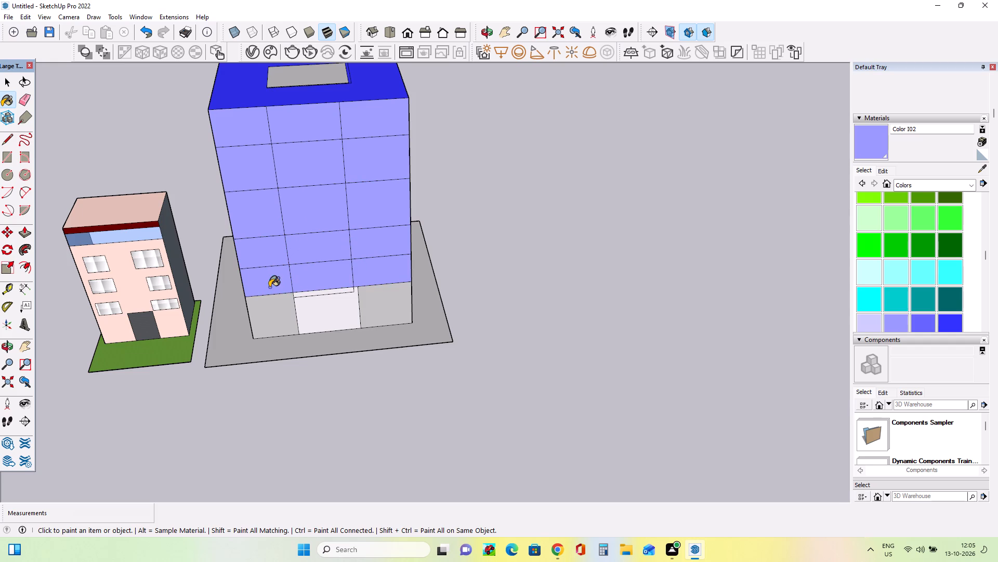
Paint the central entrance panel and the thin strip along its top with Color I02.
left_click(316, 316)
left_click(325, 293)
left_click(324, 294)
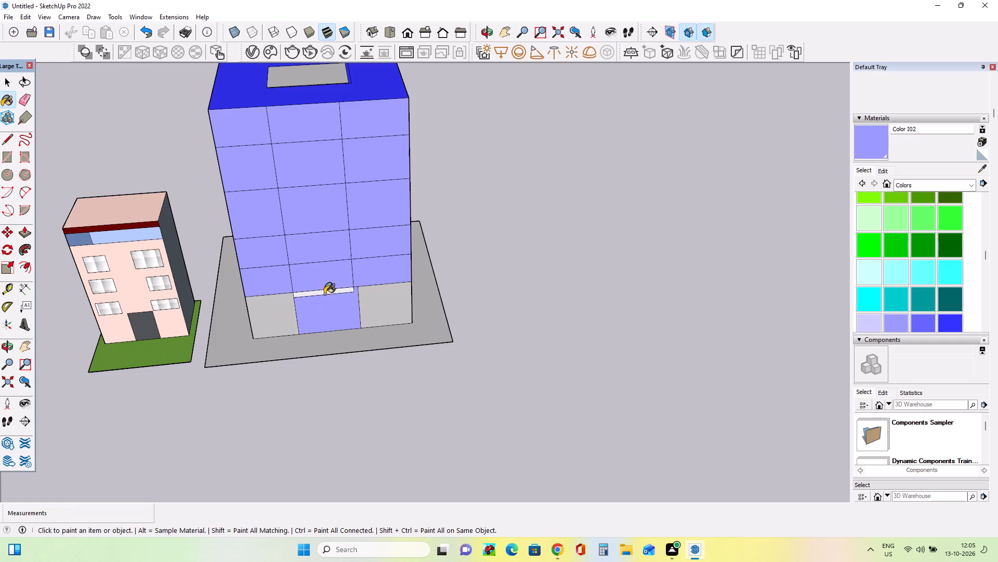
left_click_drag(322, 289, 316, 289)
double_click(314, 292)
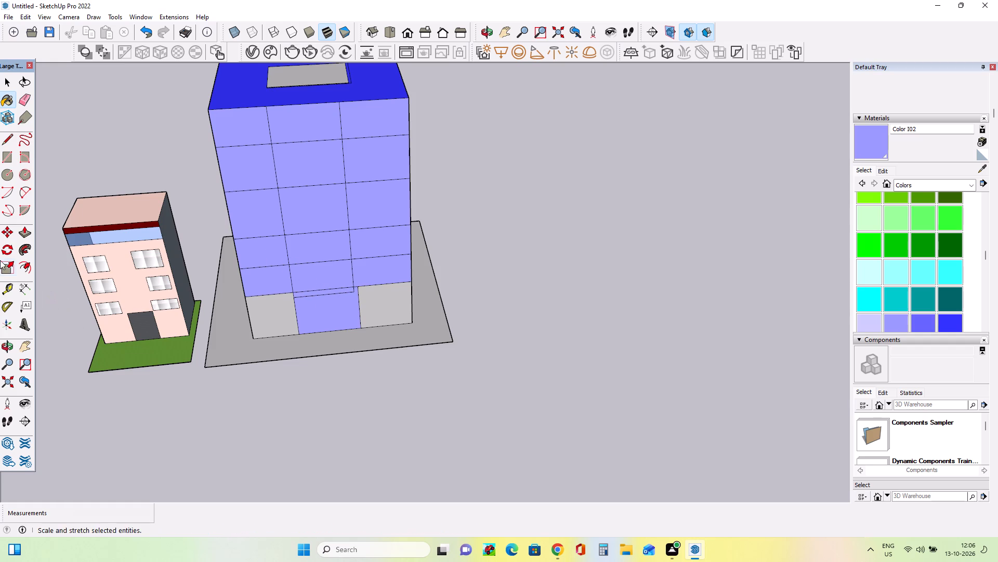
Erase the extra line across the top of the entrance and the edge between the entrance and the right base panel.
left_click(23, 98)
left_click(332, 292)
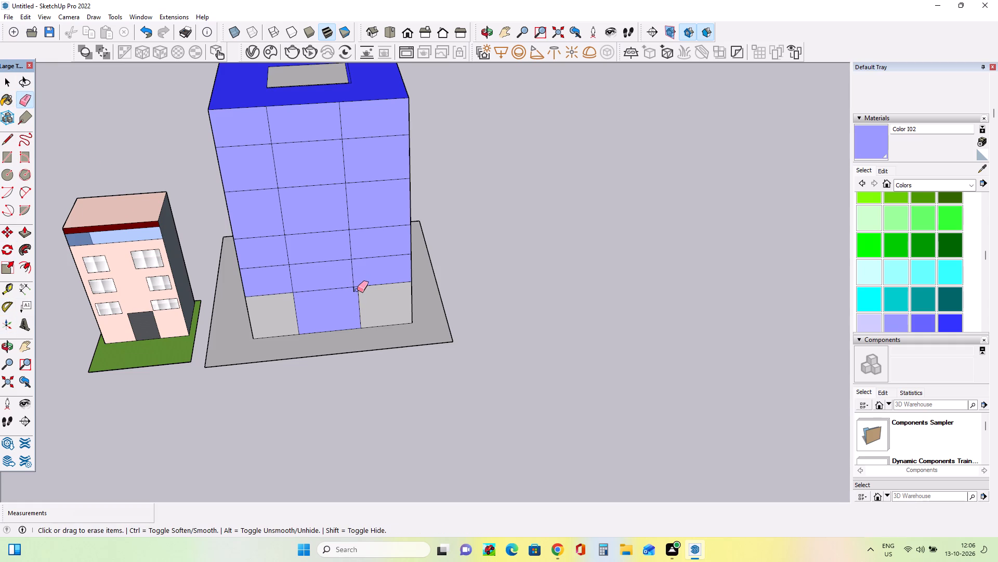
left_click(357, 290)
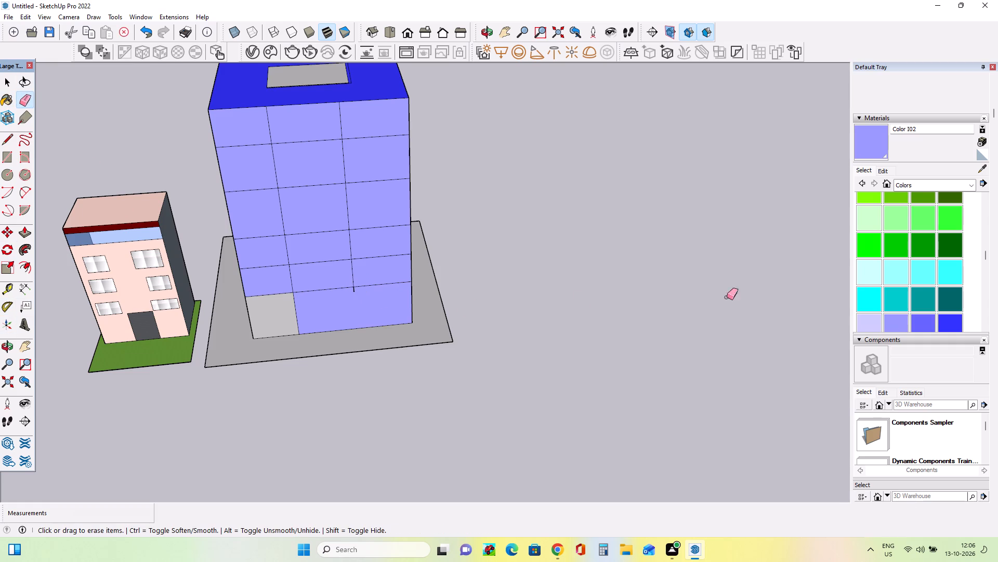
left_click(269, 304)
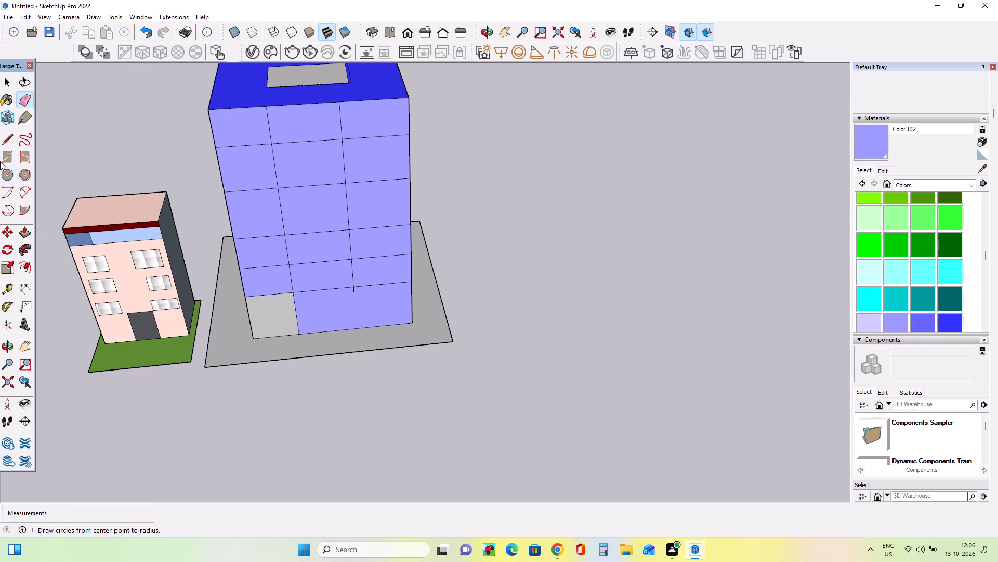
Draw a rectangle about 52 ft 4 in by 49 ft on the right of the base, from the column line to the bottom corner.
left_click_drag(6, 158, 17, 157)
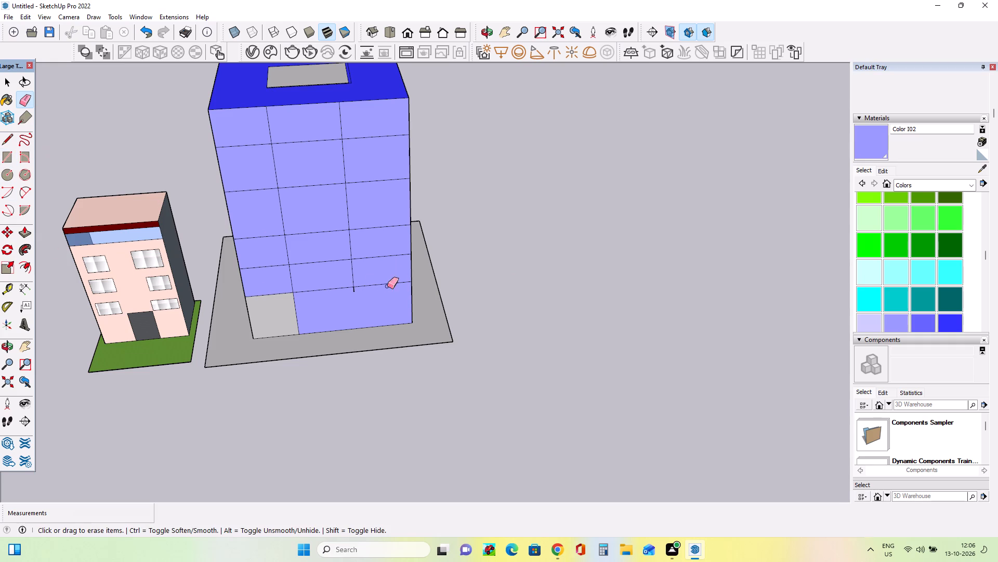
left_click_drag(8, 154, 15, 154)
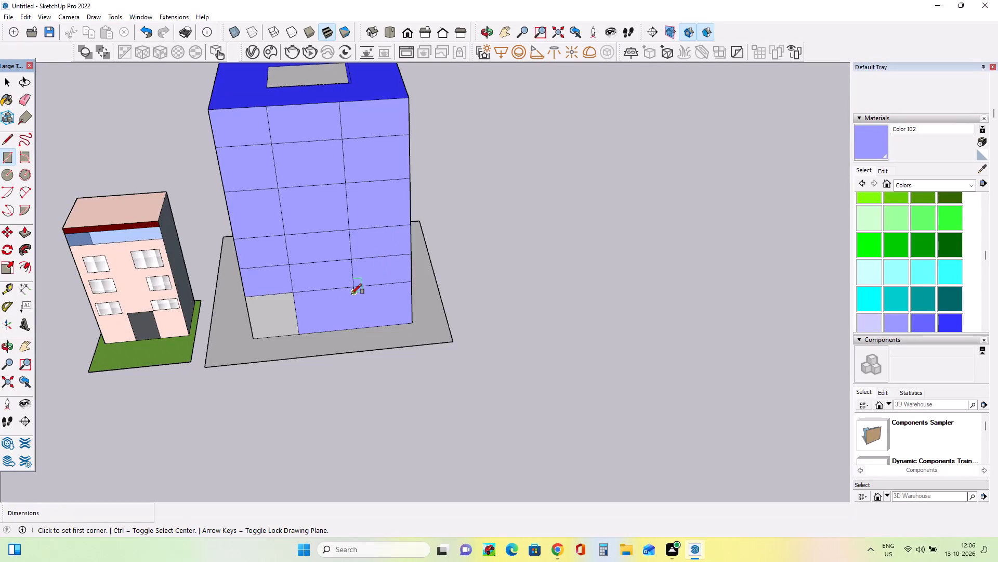
left_click_drag(352, 287, 417, 322)
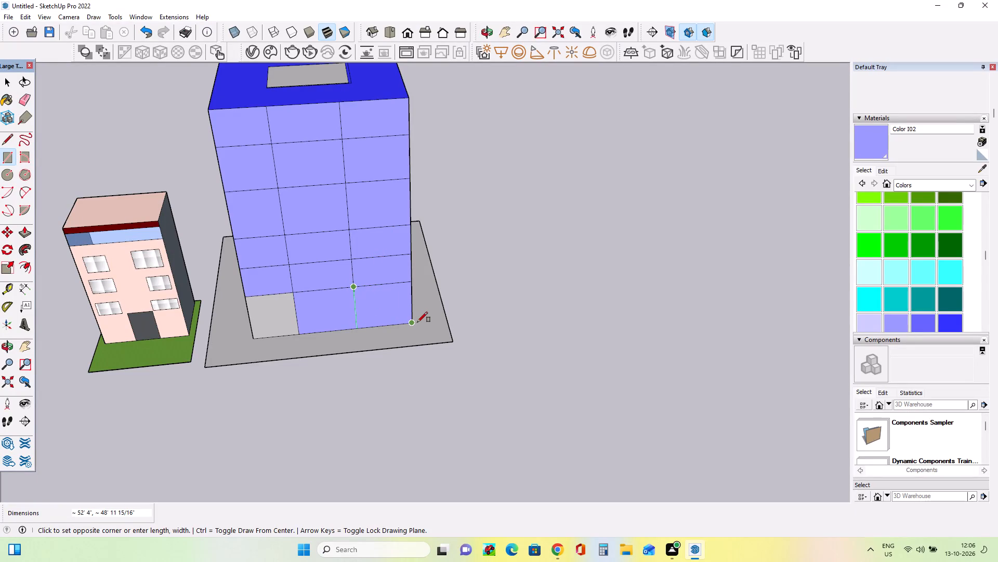
left_click_drag(417, 322, 415, 317)
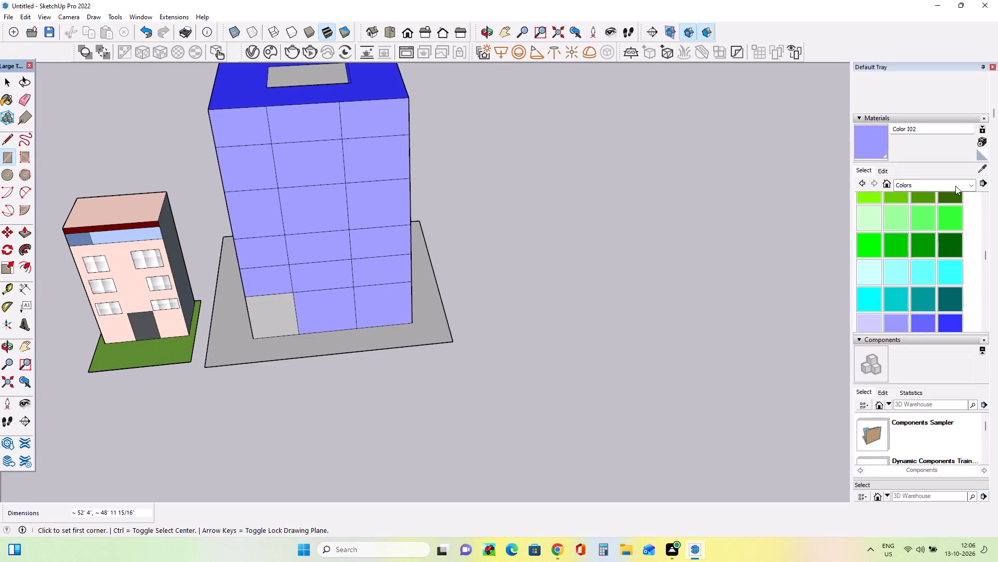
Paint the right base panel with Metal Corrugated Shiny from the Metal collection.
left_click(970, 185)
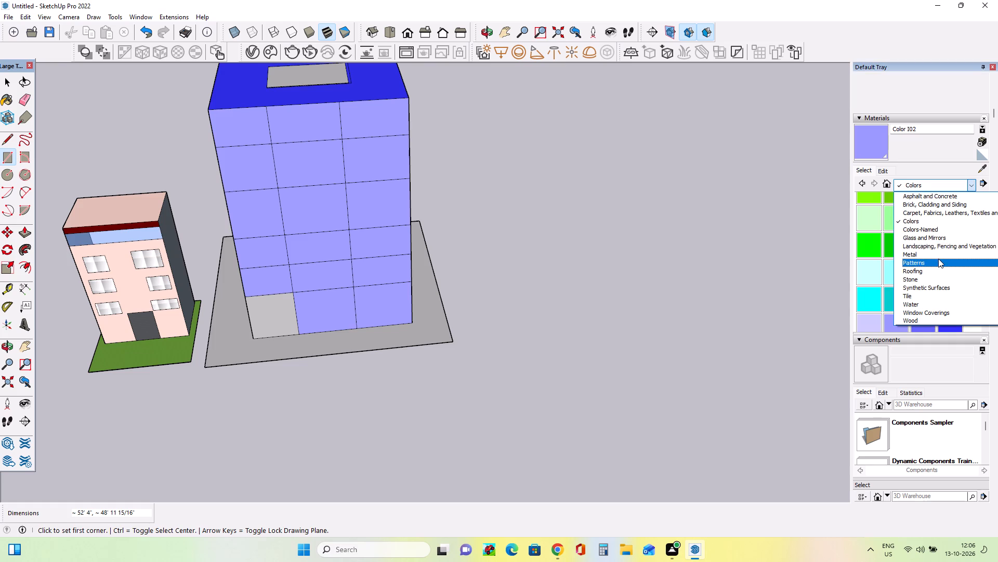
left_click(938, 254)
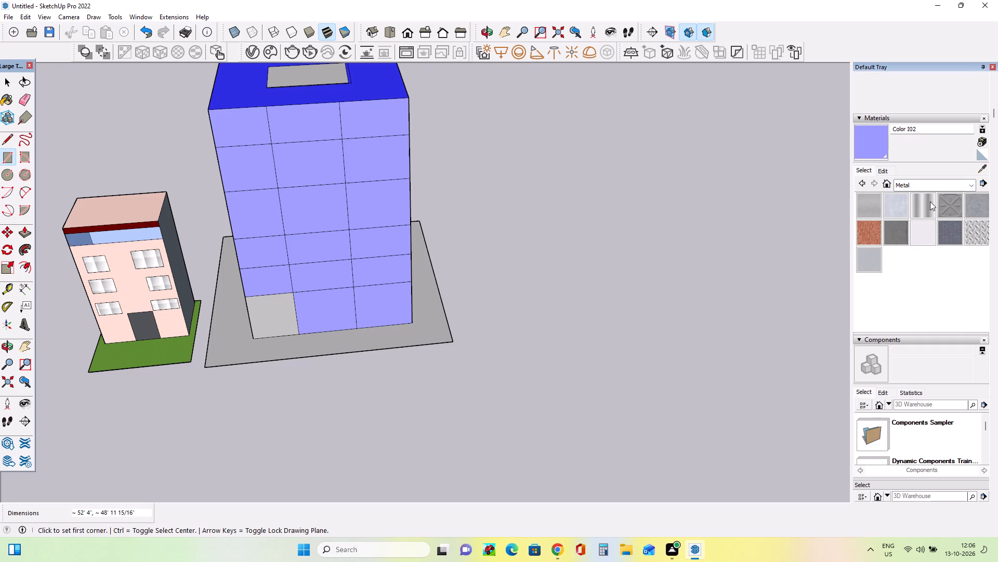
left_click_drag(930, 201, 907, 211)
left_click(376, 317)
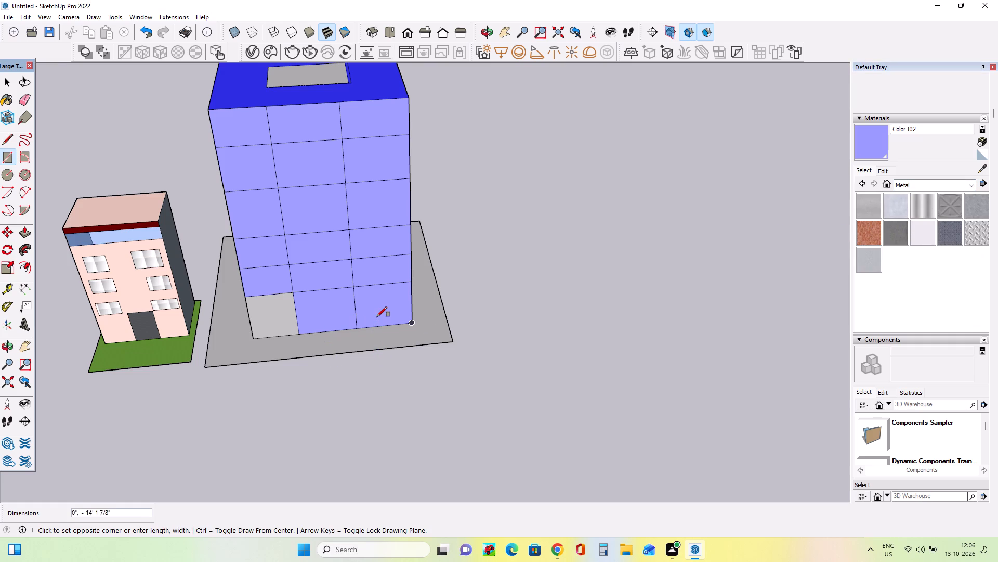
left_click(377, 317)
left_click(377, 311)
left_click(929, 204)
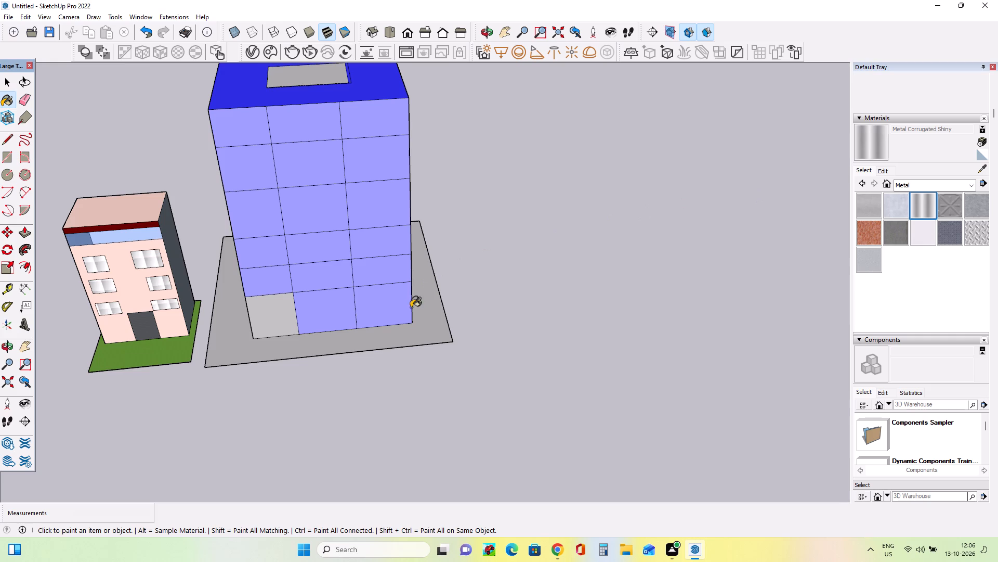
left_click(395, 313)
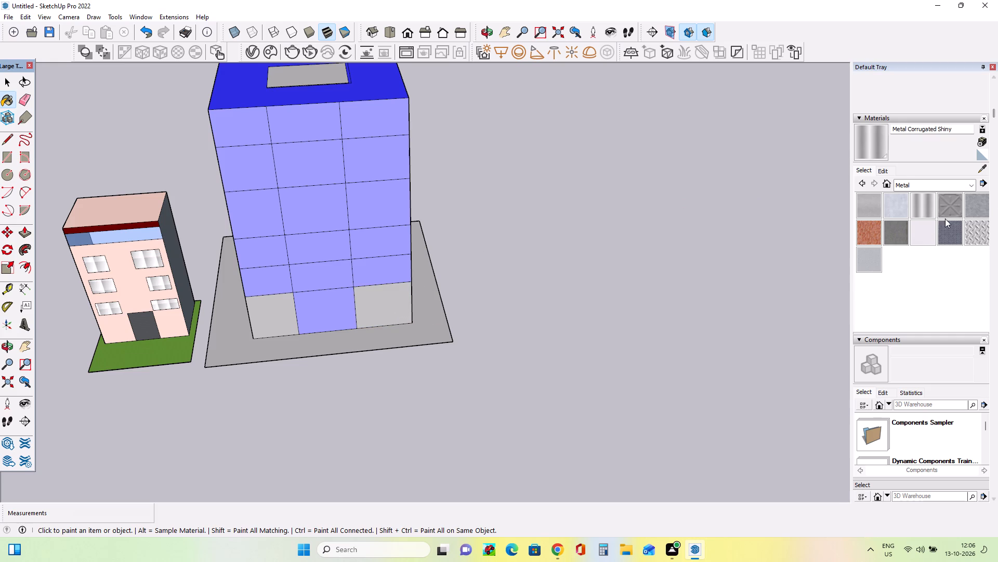
Paint the base panels on both sides of the entrance with Metal Embossed from the Metal collection.
left_click(949, 206)
left_click(382, 318)
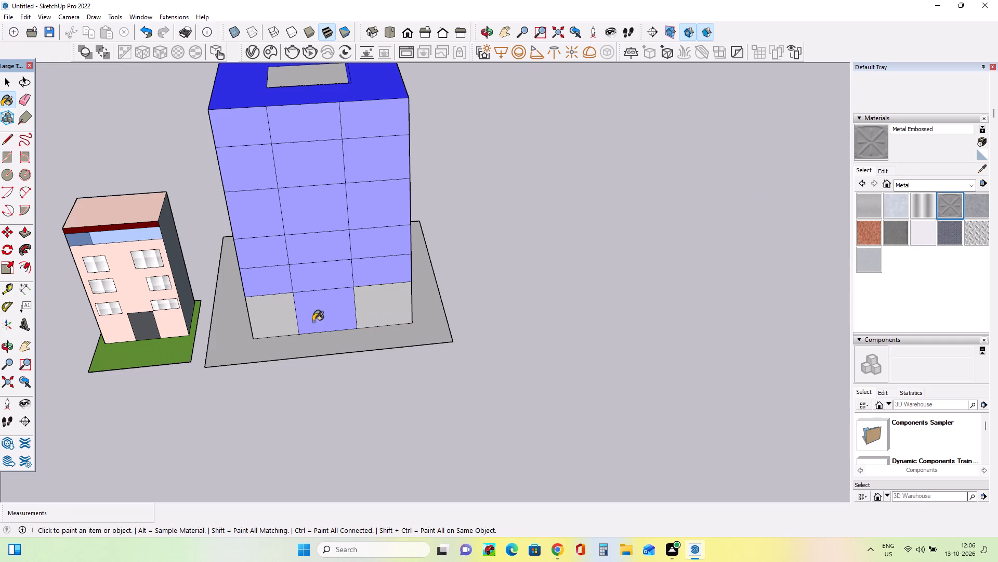
left_click(284, 322)
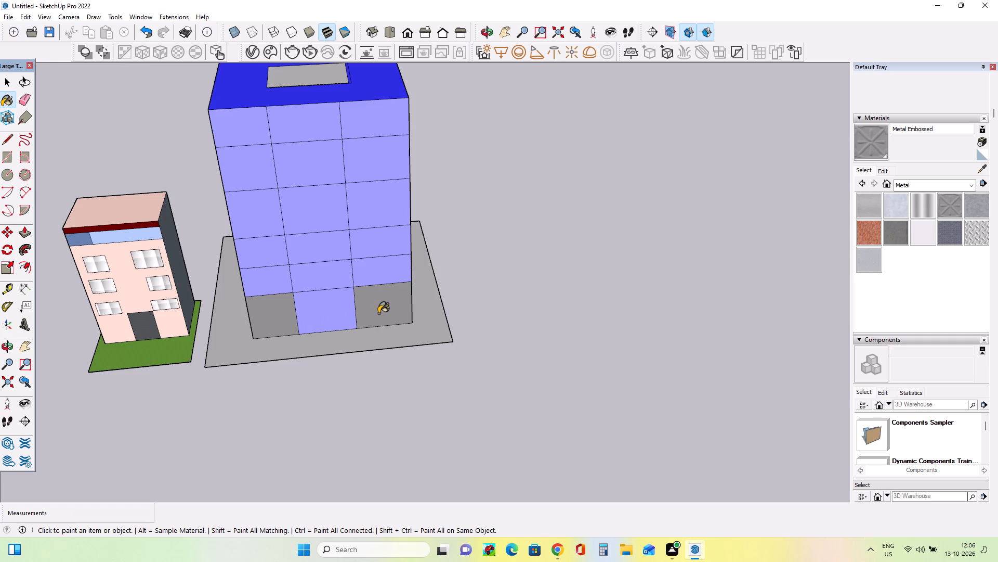
Paint the central entrance panel with Metal Corrugated Shiny from the Metal collection.
left_click(930, 207)
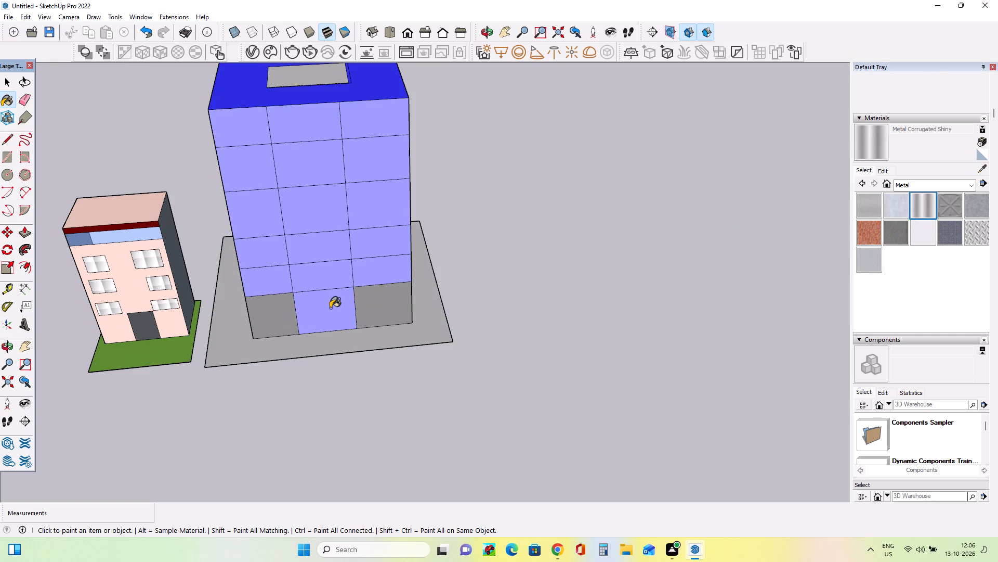
left_click(334, 307)
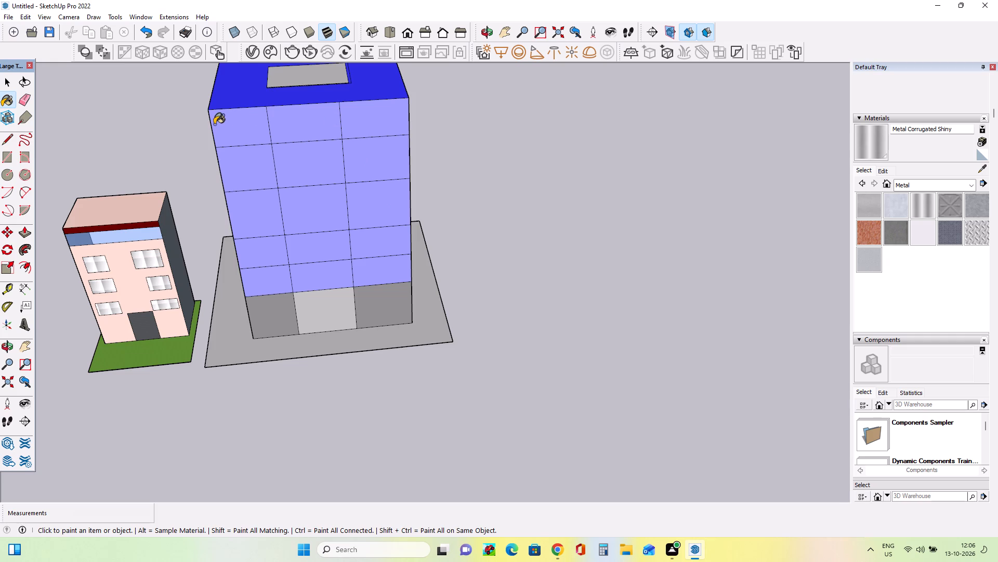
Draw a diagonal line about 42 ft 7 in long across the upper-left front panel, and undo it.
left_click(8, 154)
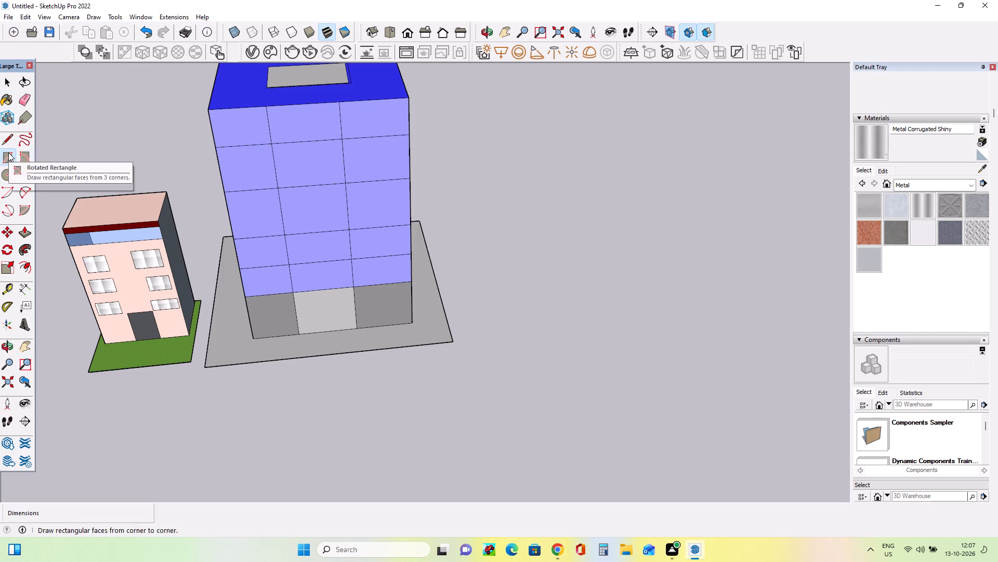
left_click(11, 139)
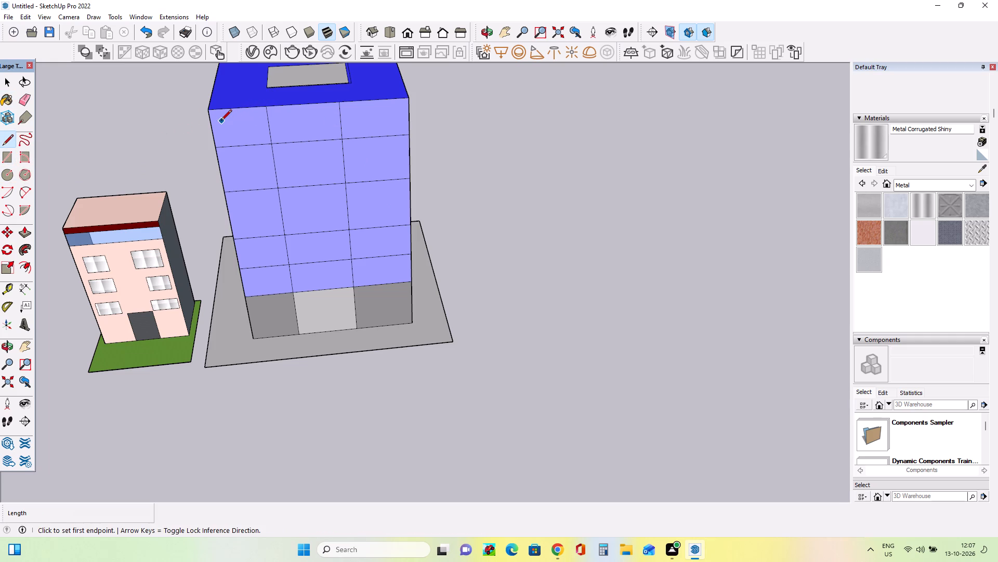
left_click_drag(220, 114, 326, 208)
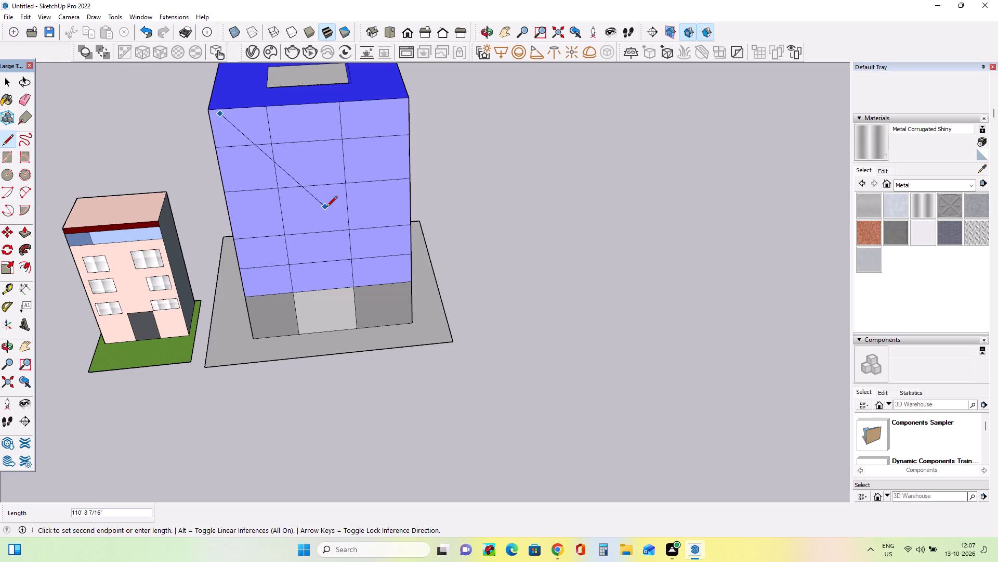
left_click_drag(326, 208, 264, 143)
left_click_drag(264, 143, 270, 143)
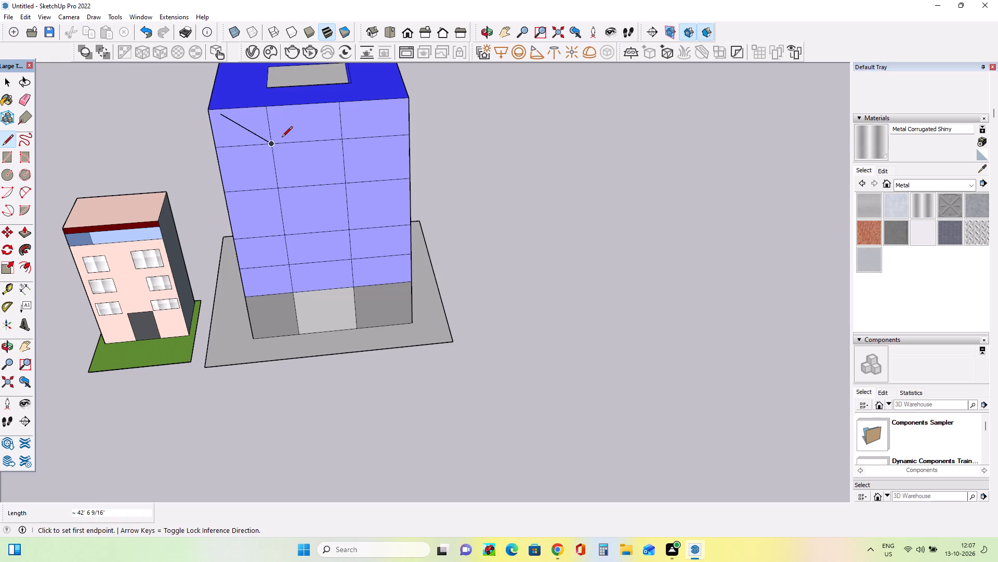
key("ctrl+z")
Draw two crossing diagonal lines, about 121 ft 4 in and 117 ft 2 in long, across the four upper-left panels of the front.
left_click_drag(212, 115, 310, 169)
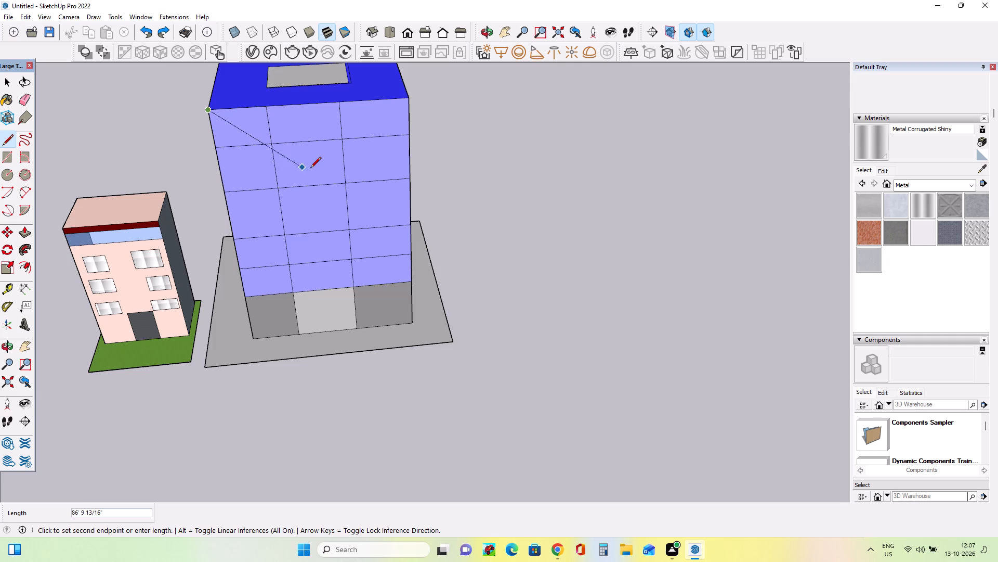
left_click_drag(310, 169, 366, 192)
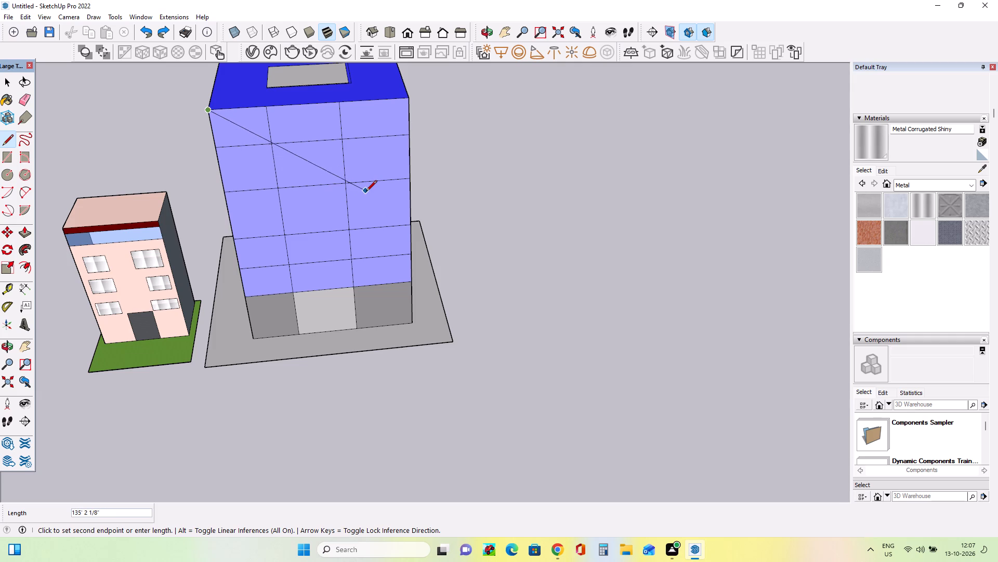
left_click_drag(366, 192, 349, 186)
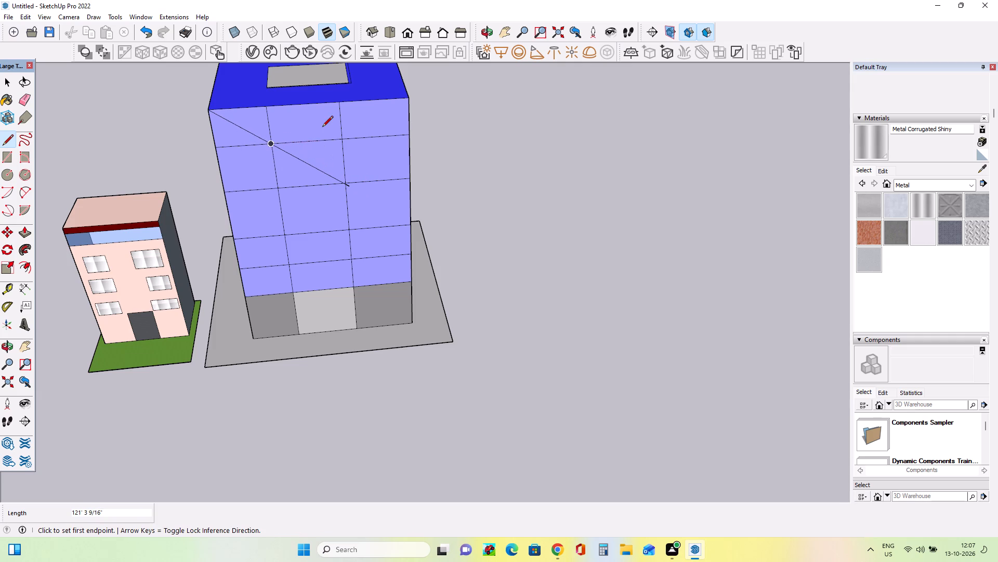
left_click_drag(227, 190, 237, 183)
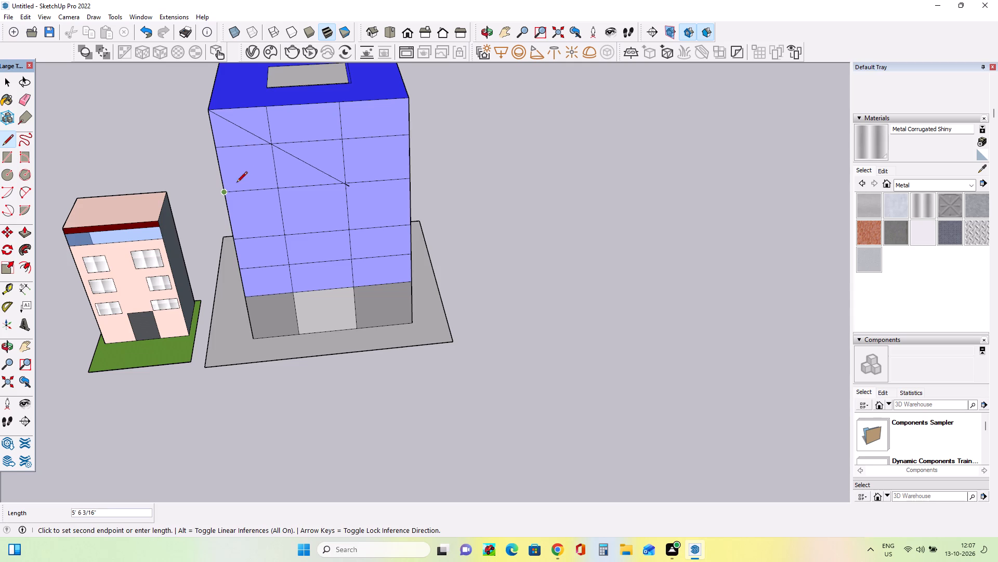
left_click_drag(237, 183, 326, 95)
left_click_drag(326, 95, 337, 106)
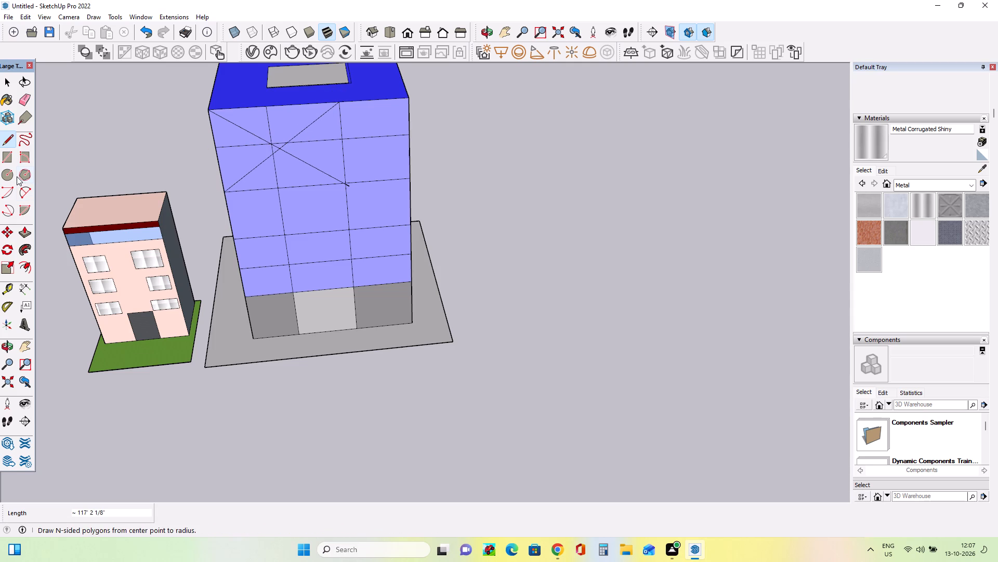
Draw a circle of about 21 ft 5 in radius on the front, around the crossing of the two diagonals.
left_click(12, 174)
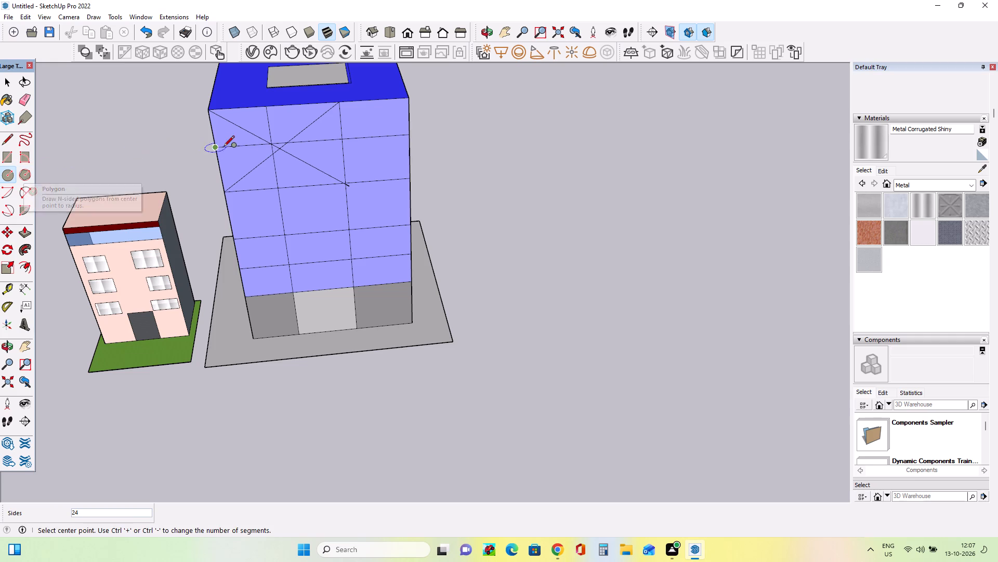
left_click_drag(266, 135, 285, 164)
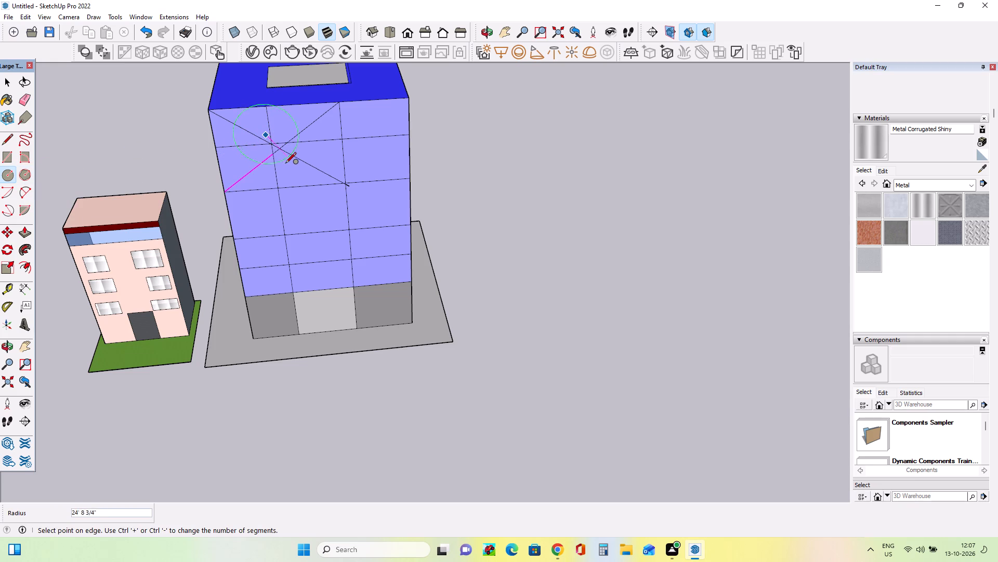
left_click_drag(285, 164, 287, 154)
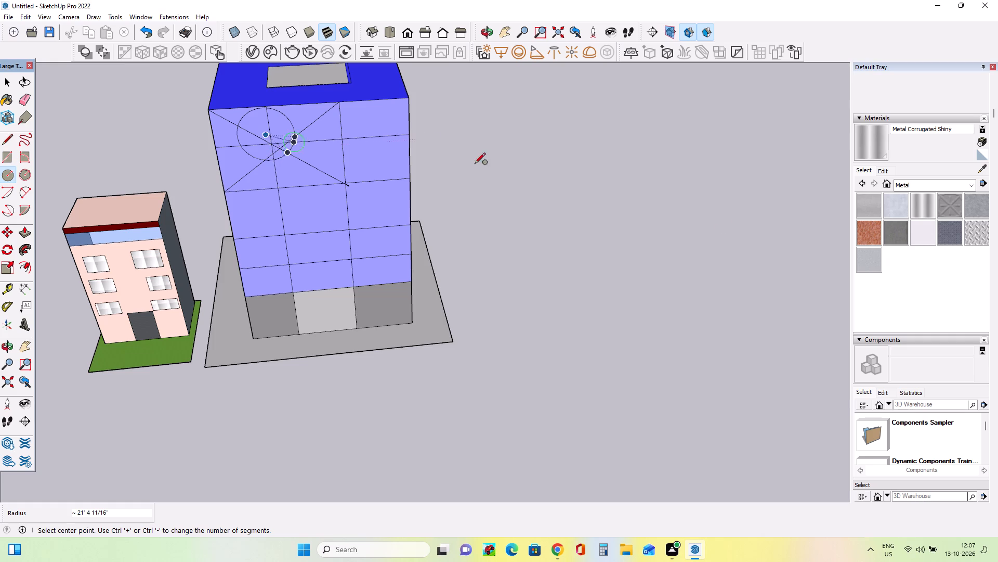
Paint the circle's upper-right segment and the lower segment beside the column line with Metal Seamed.
left_click_drag(891, 236, 854, 216)
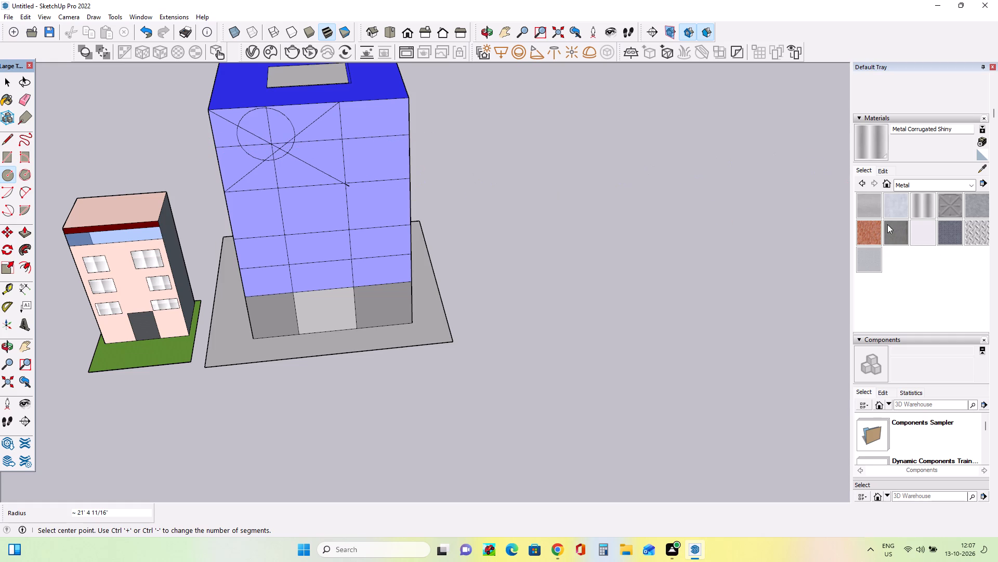
left_click(894, 237)
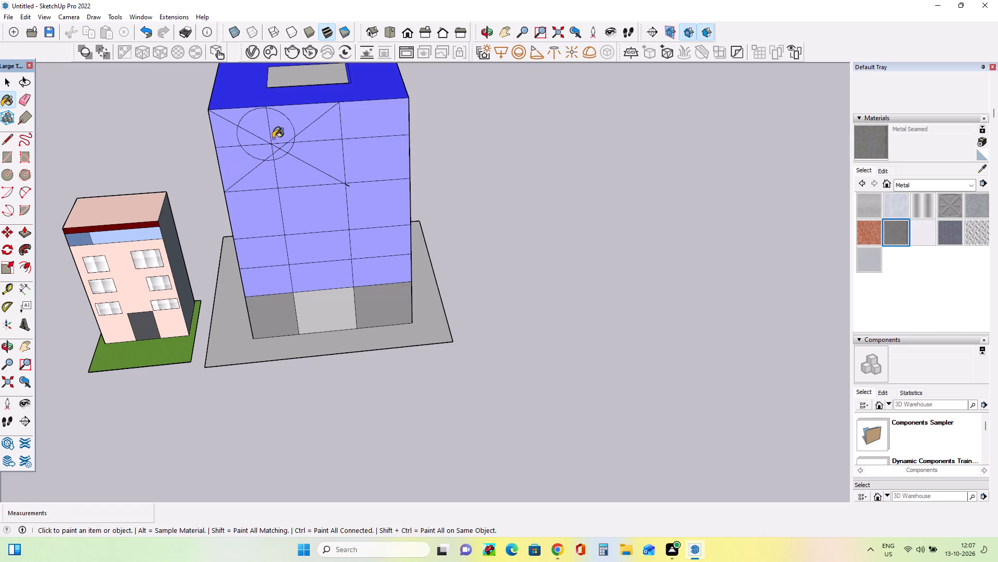
left_click(273, 138)
left_click(278, 151)
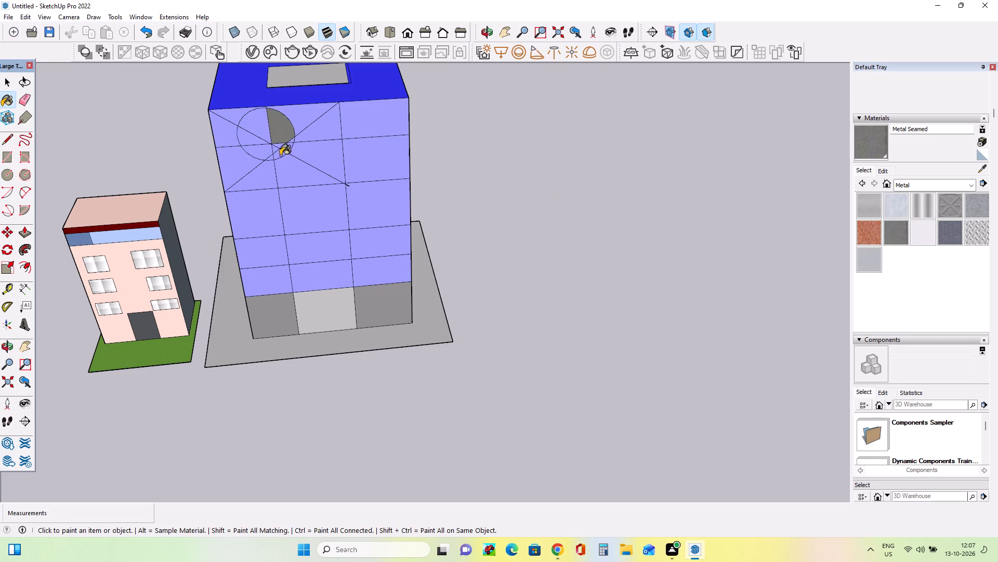
left_click(280, 152)
left_click(279, 151)
Erase the line segments inside the circle and the short overshoot at the lower end of the longer diagonal.
left_click(28, 98)
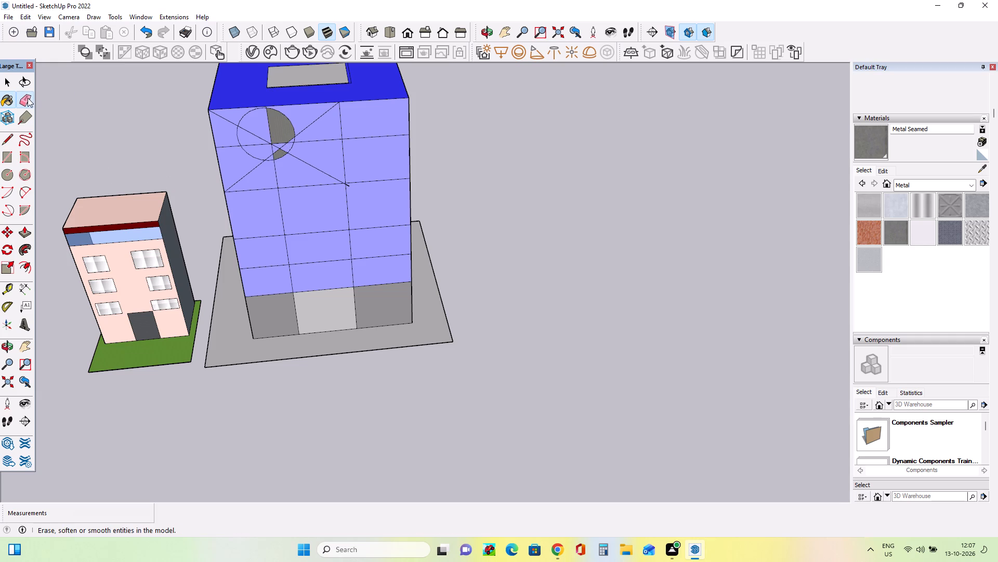
left_click(272, 146)
left_click(280, 138)
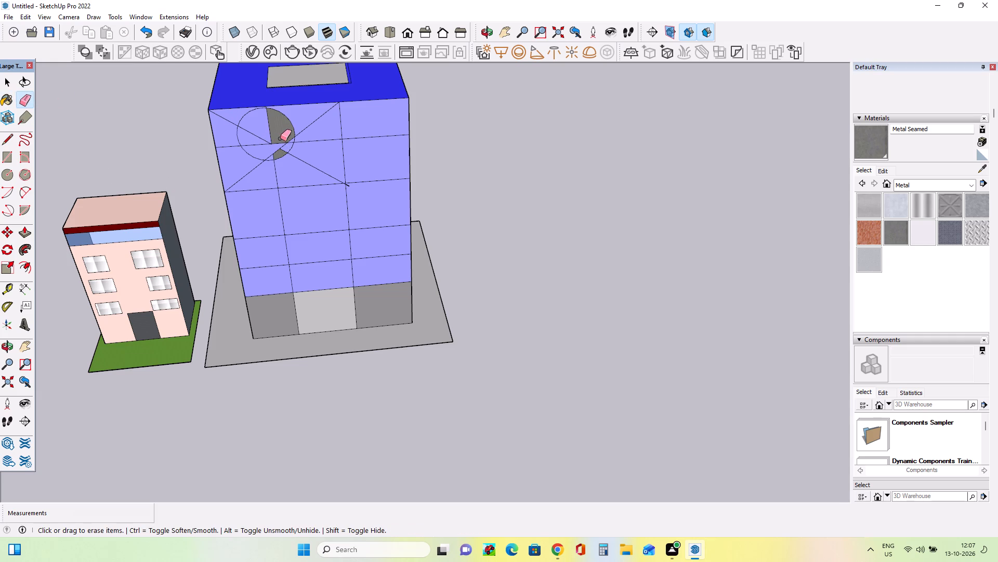
left_click(280, 131)
left_click_drag(270, 139, 270, 144)
left_click(270, 144)
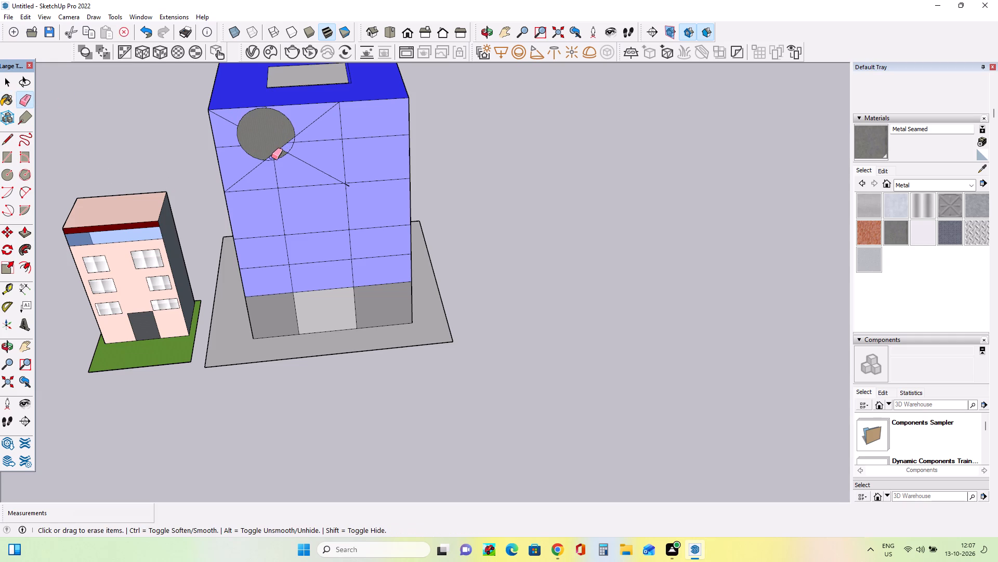
left_click(271, 157)
left_click(288, 147)
double_click(288, 146)
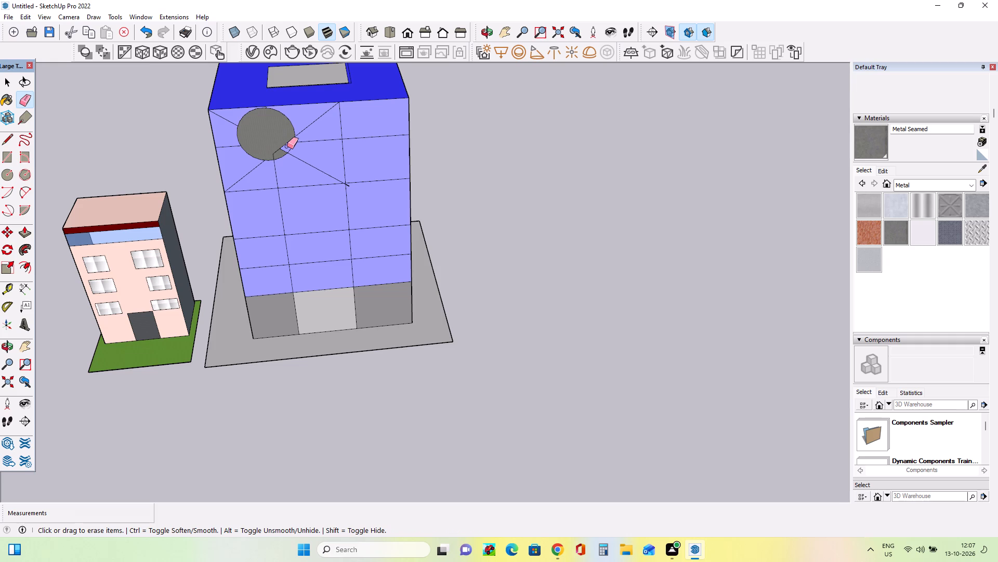
left_click(282, 149)
left_click(285, 149)
left_click(290, 144)
left_click(293, 140)
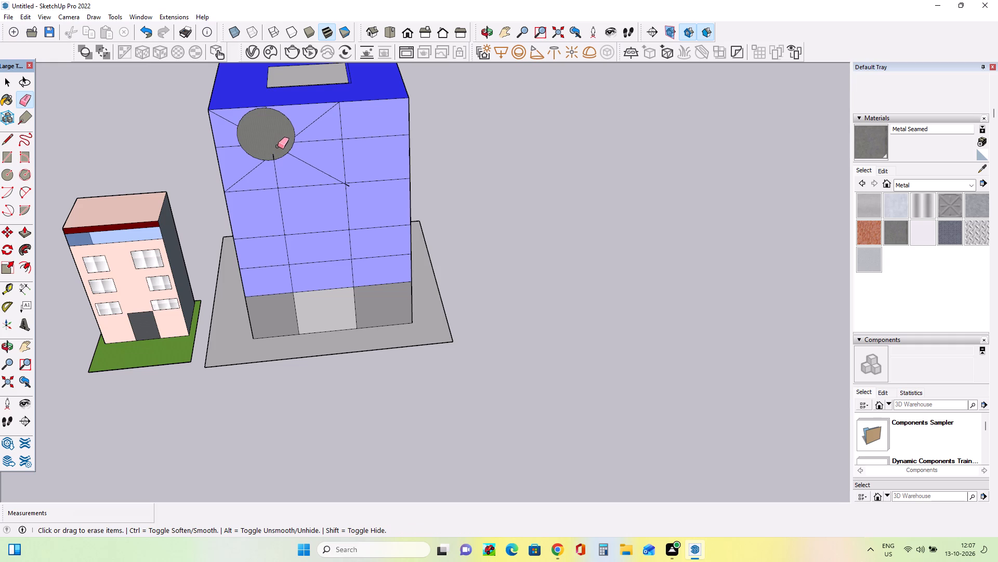
left_click(274, 155)
left_click(348, 187)
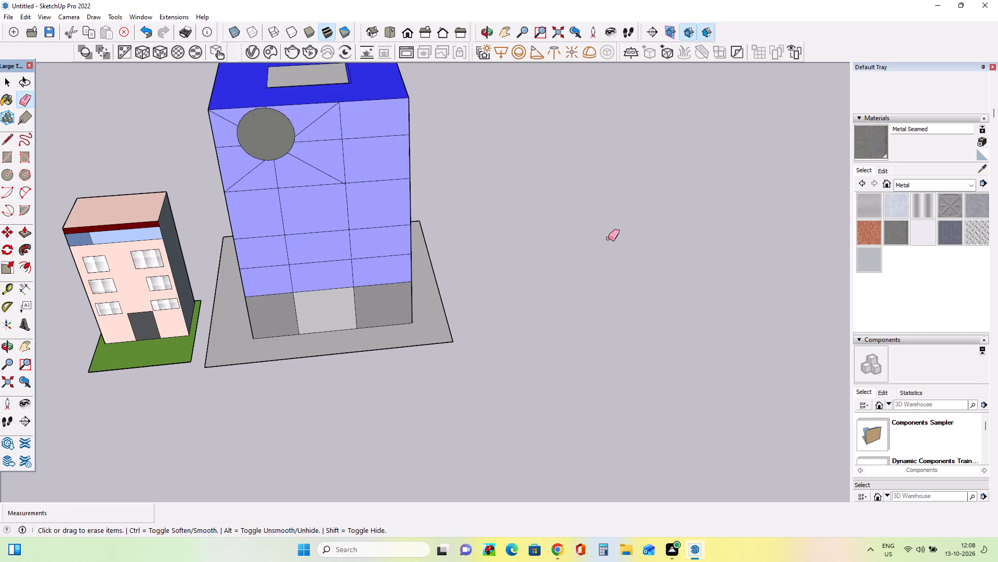
Paint the circle on the tall building's front with Color D05 from the Colors collection.
left_click(975, 184)
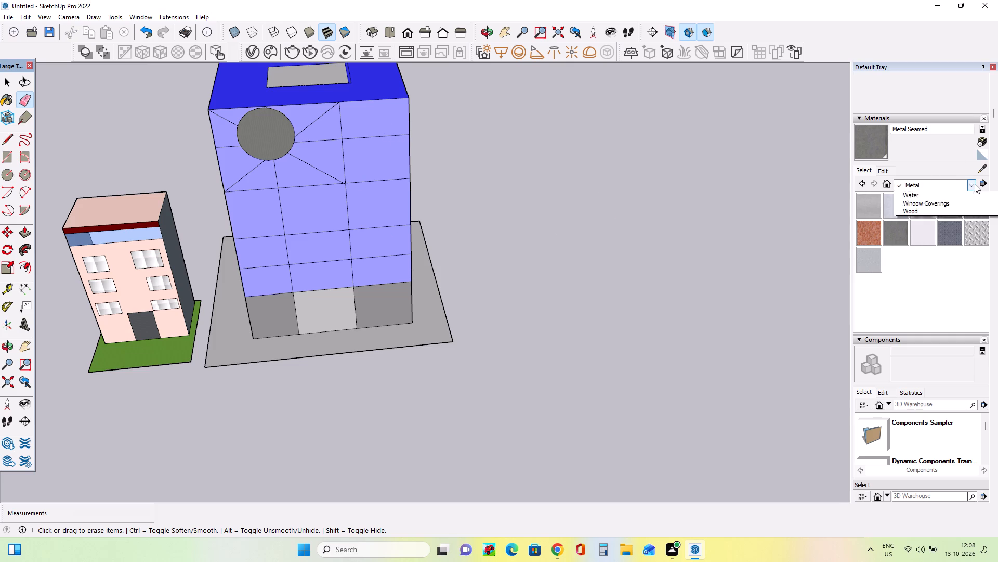
left_click(956, 225)
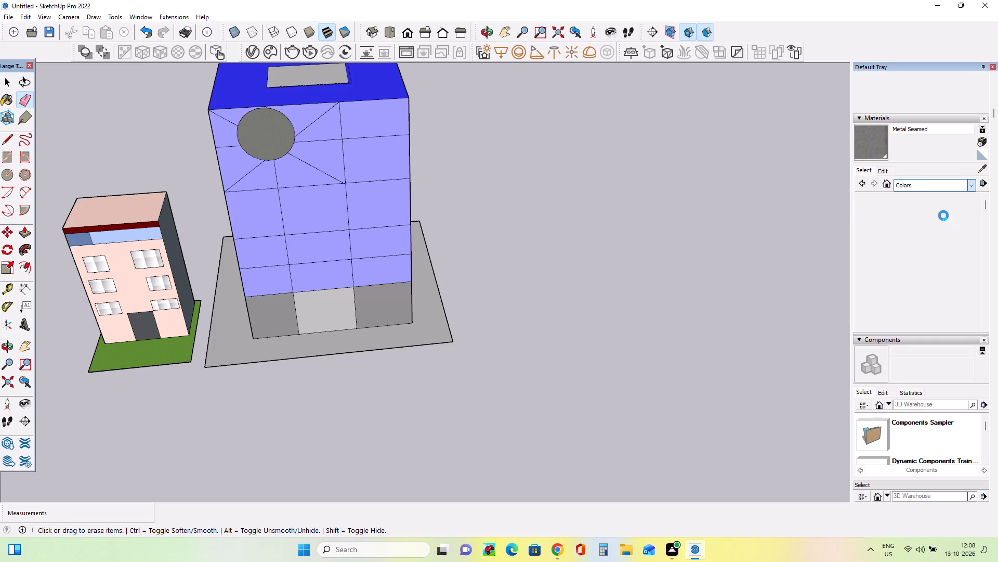
scroll(940, 220, "down", 11)
scroll(940, 220, "up", 3)
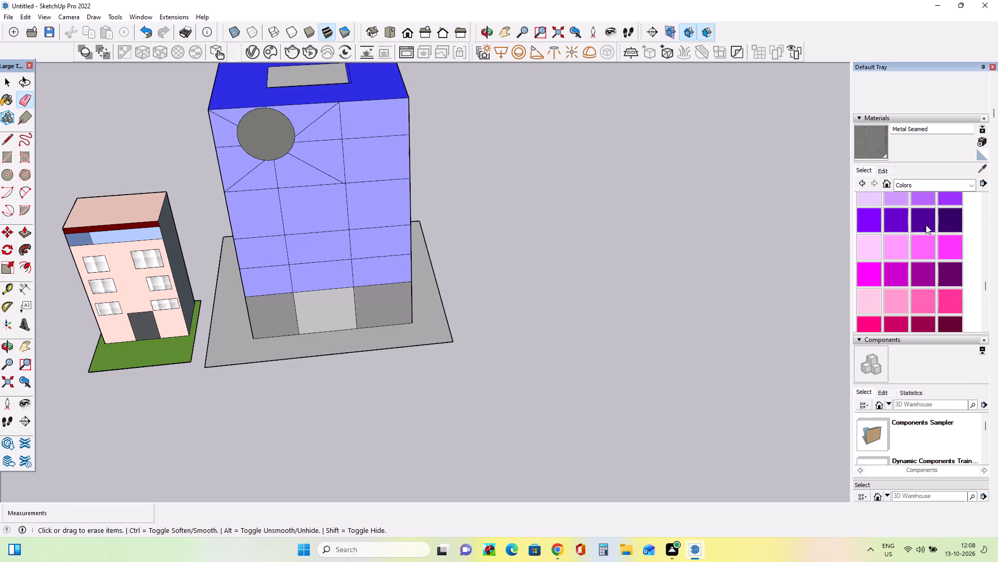
scroll(926, 231, "up", 2)
right_click(926, 235)
scroll(929, 239, "up", 5)
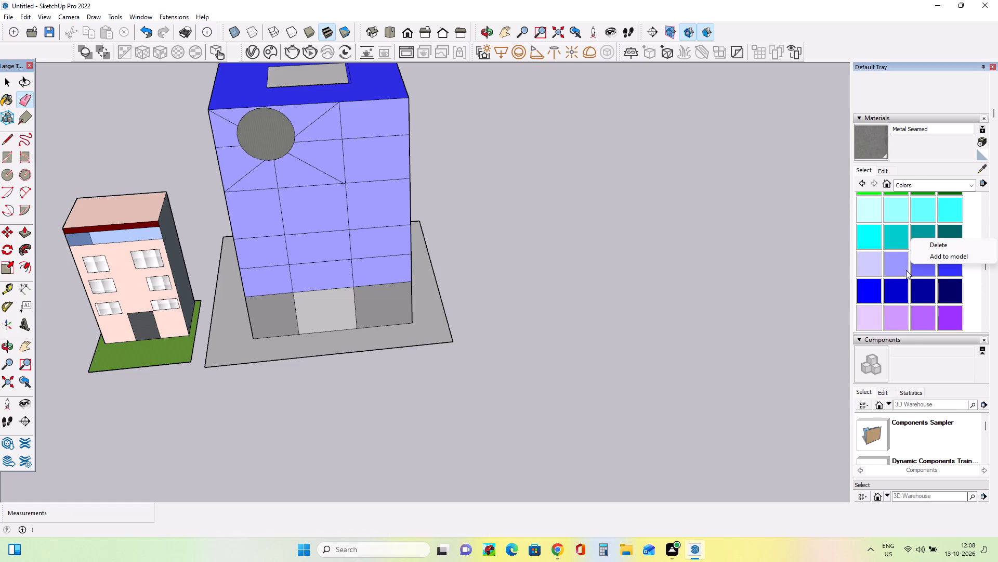
scroll(904, 271, "up", 4)
left_click(754, 264)
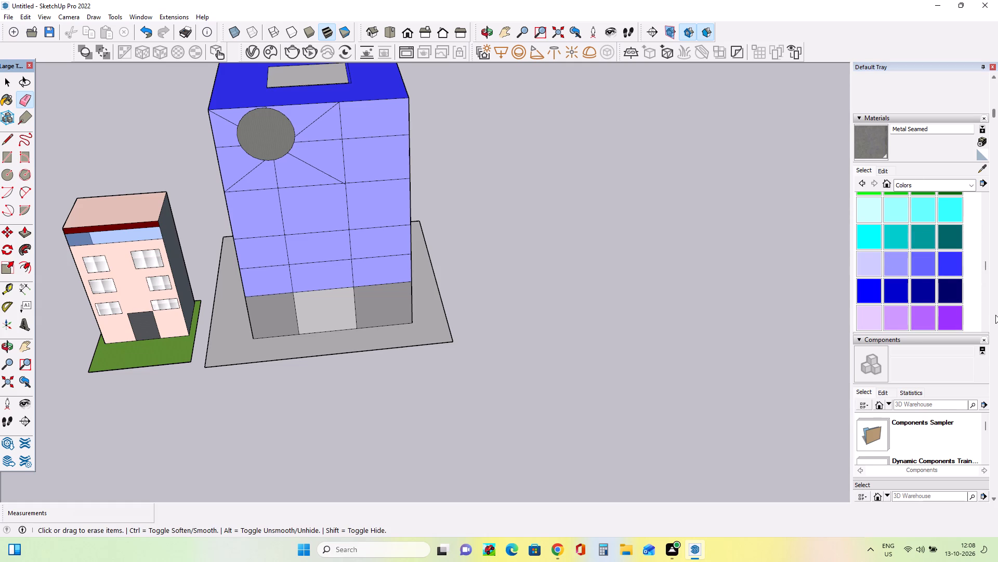
scroll(995, 314, "up", 4)
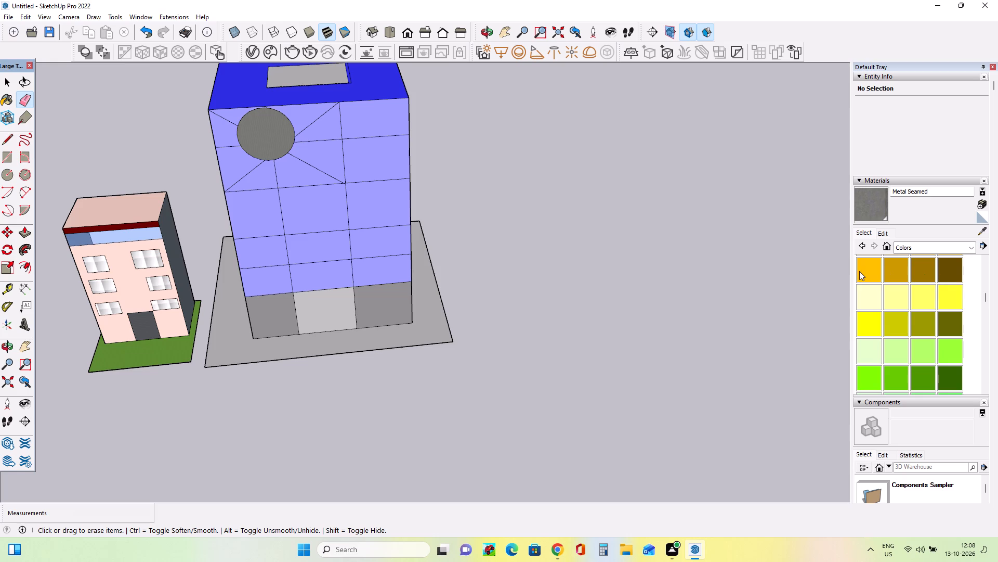
left_click(855, 281)
left_click(868, 276)
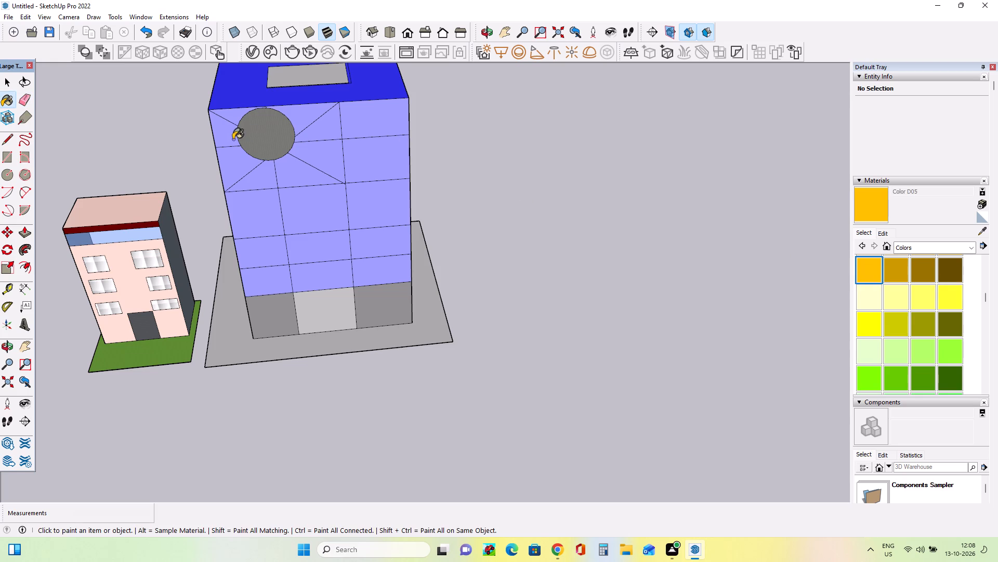
left_click(255, 135)
triple_click(268, 140)
triple_click(267, 140)
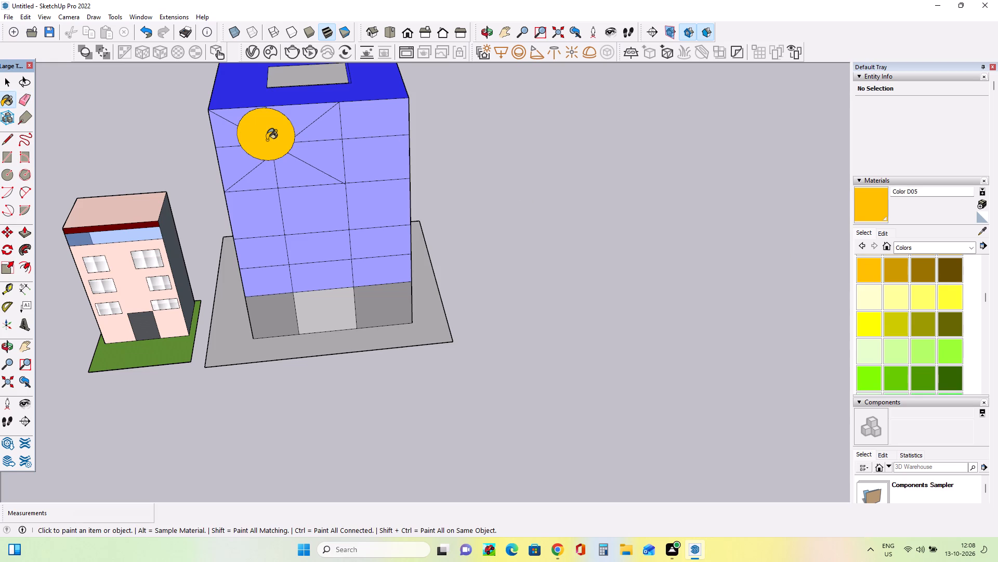
left_click(267, 140)
left_click(648, 293)
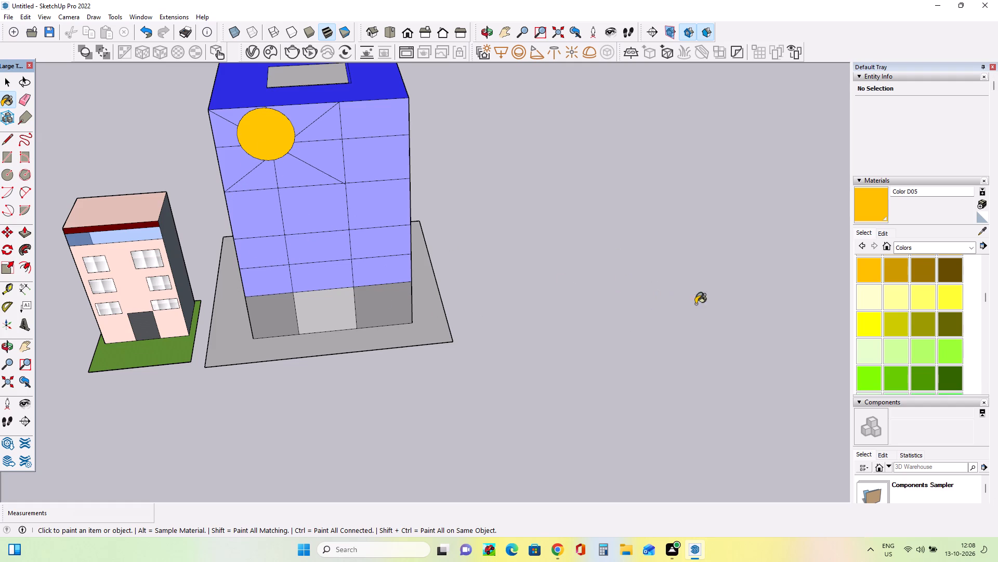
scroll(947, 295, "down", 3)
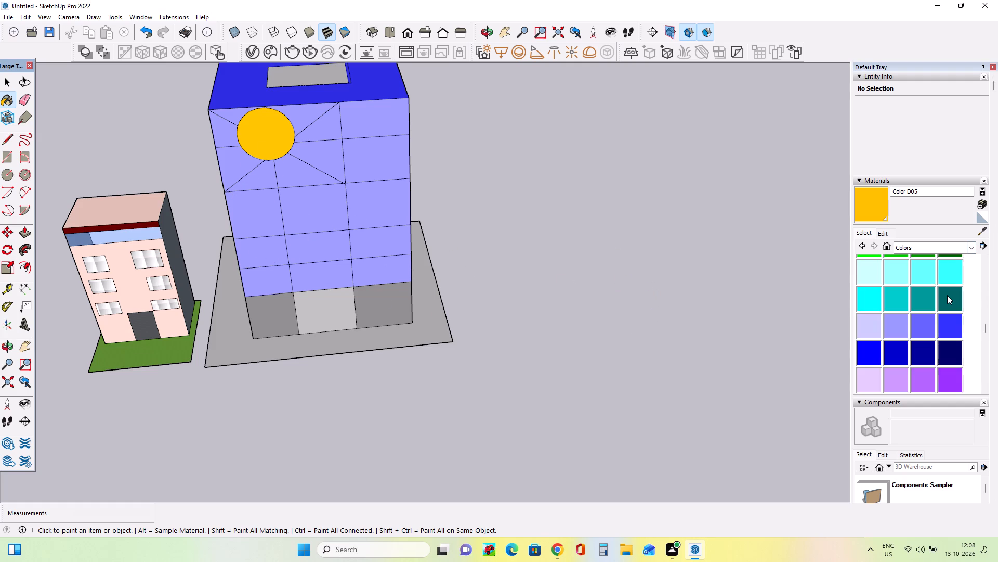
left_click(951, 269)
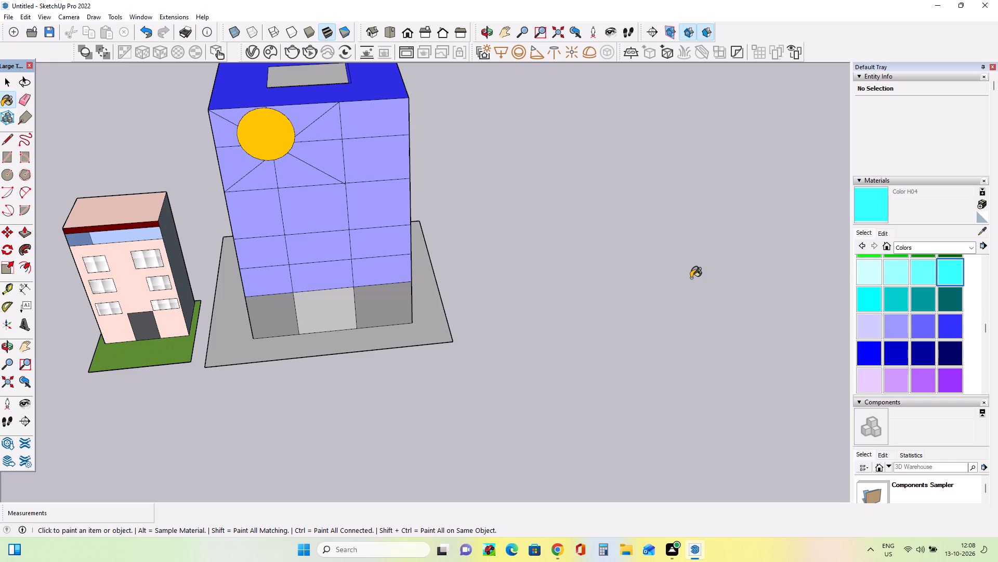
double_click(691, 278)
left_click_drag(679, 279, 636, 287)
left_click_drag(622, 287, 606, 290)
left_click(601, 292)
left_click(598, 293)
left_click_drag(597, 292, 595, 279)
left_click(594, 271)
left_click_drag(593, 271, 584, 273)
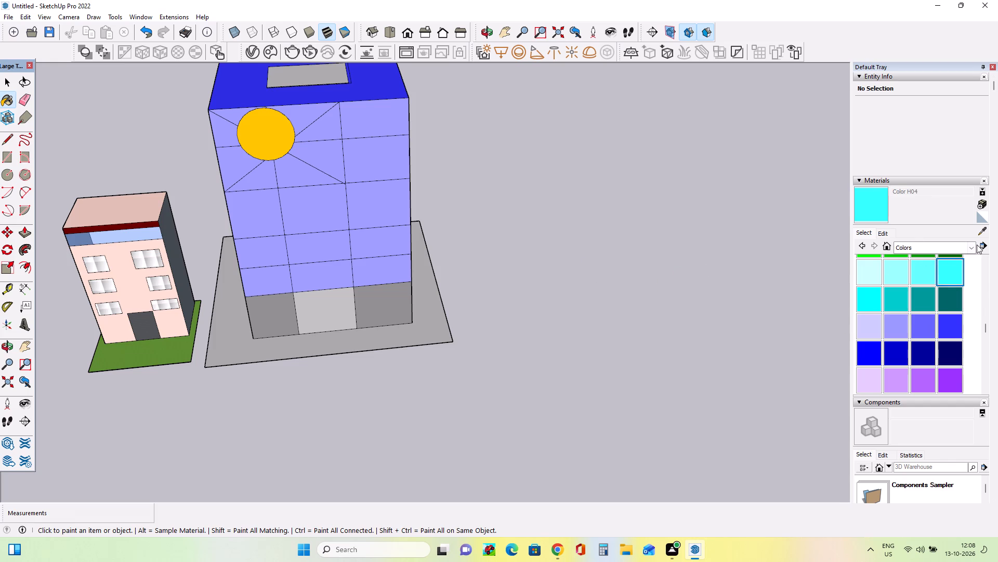
Paint the ground plot around the tall building with Grass Dark Green from the Landscaping, Fencing and Vegetation materials.
left_click(974, 251)
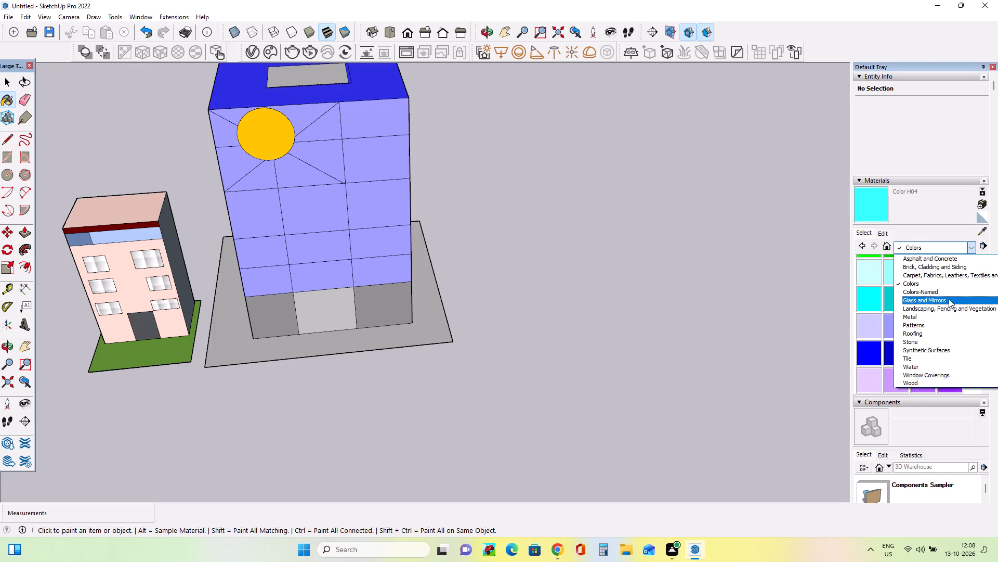
left_click(947, 307)
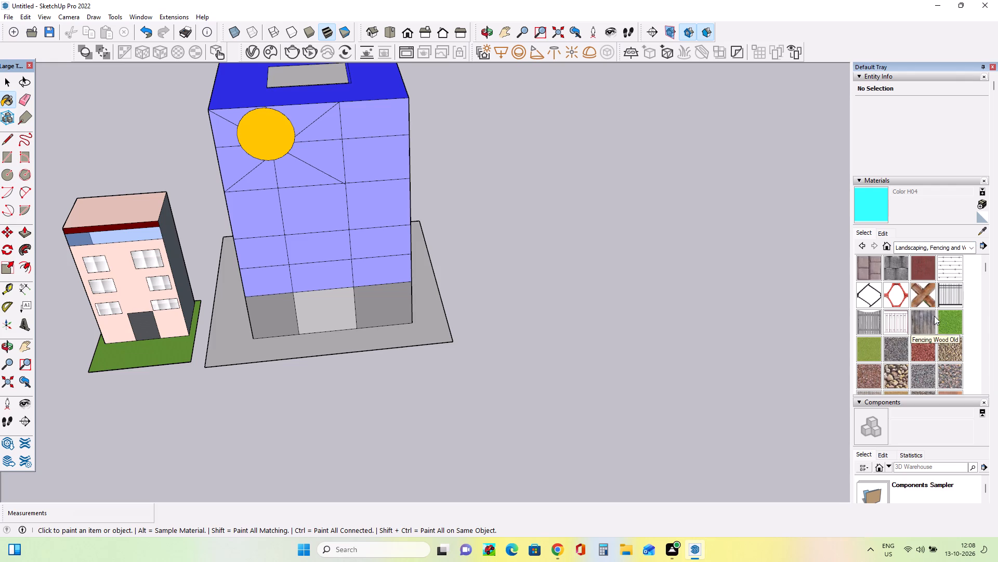
left_click(949, 328)
left_click(403, 336)
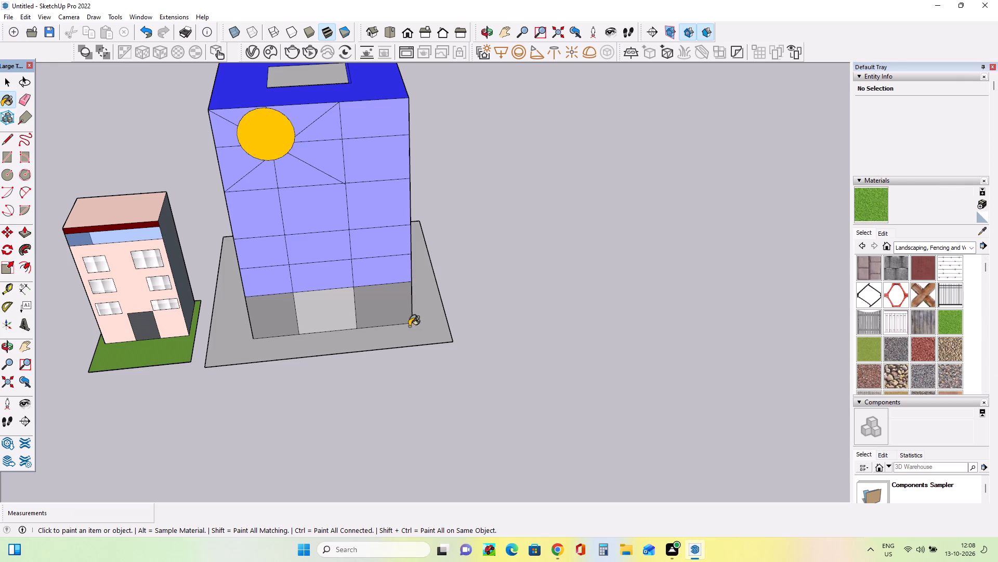
triple_click(404, 340)
left_click(404, 339)
left_click(404, 332)
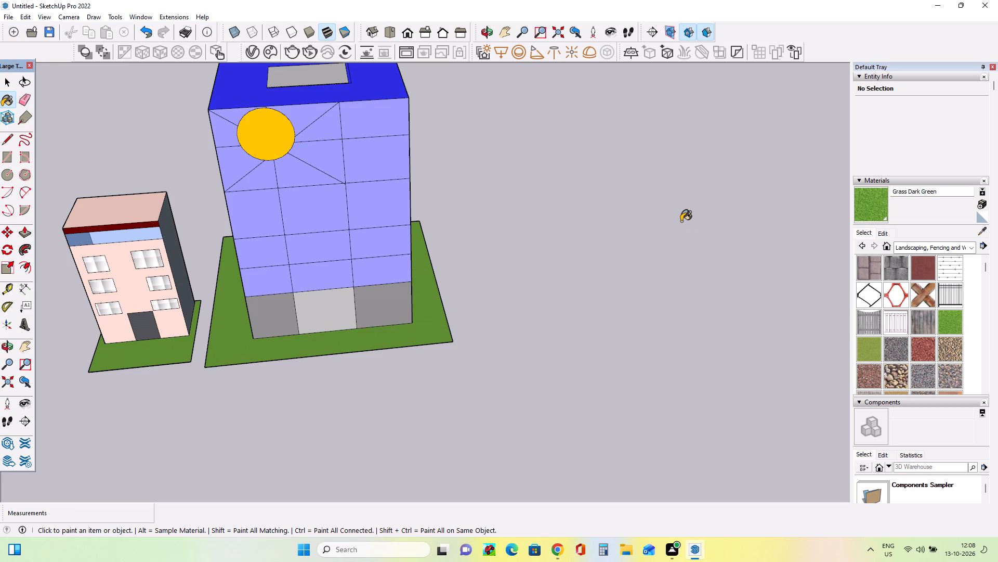
Draw two short lines, about 26 ft 7 in and 27 ft 8 in long, on the dark base panels flanking the light central panel.
left_click(12, 144)
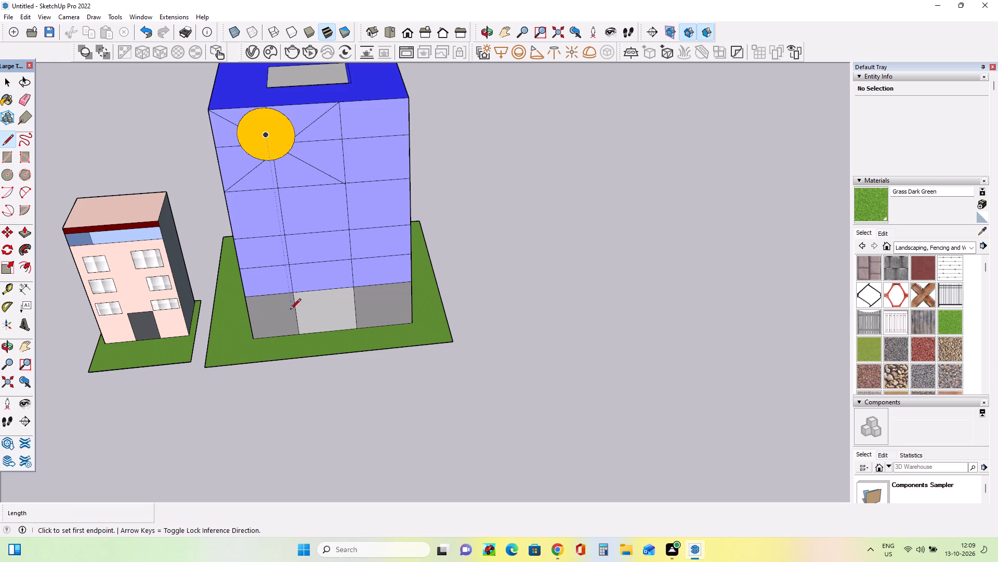
left_click_drag(290, 309, 295, 326)
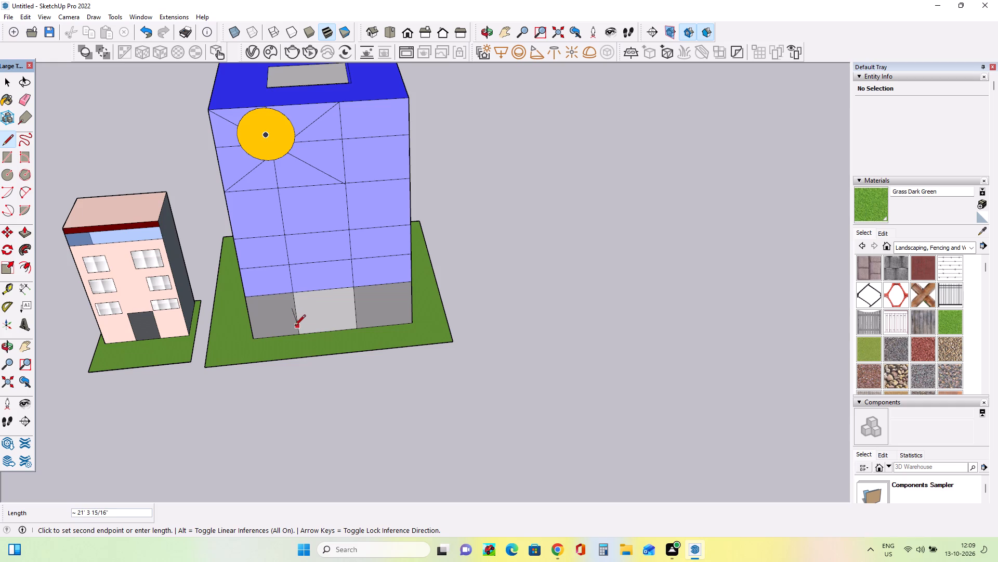
left_click_drag(295, 326, 294, 327)
left_click_drag(359, 306, 370, 317)
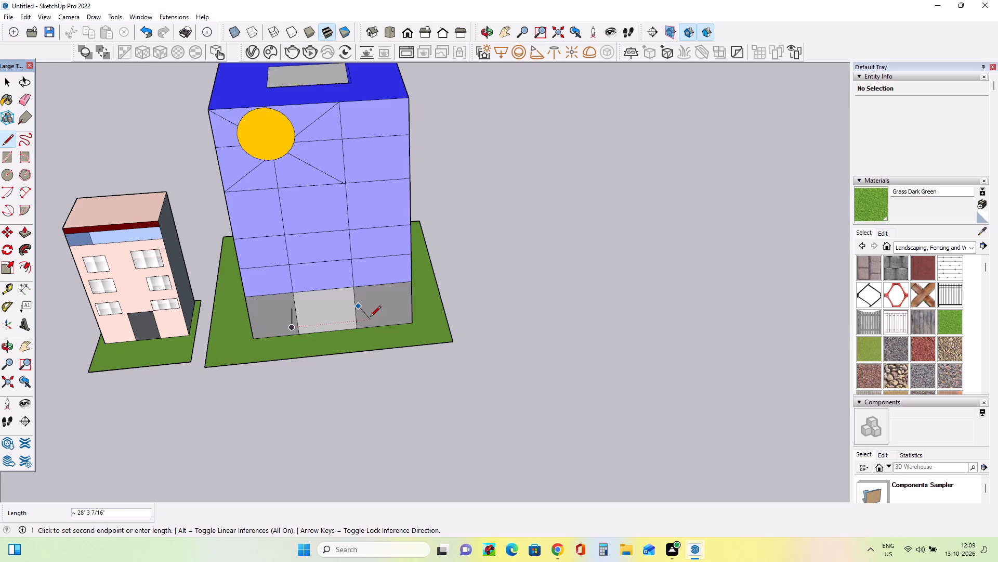
left_click_drag(370, 317, 365, 314)
left_click_drag(365, 314, 367, 316)
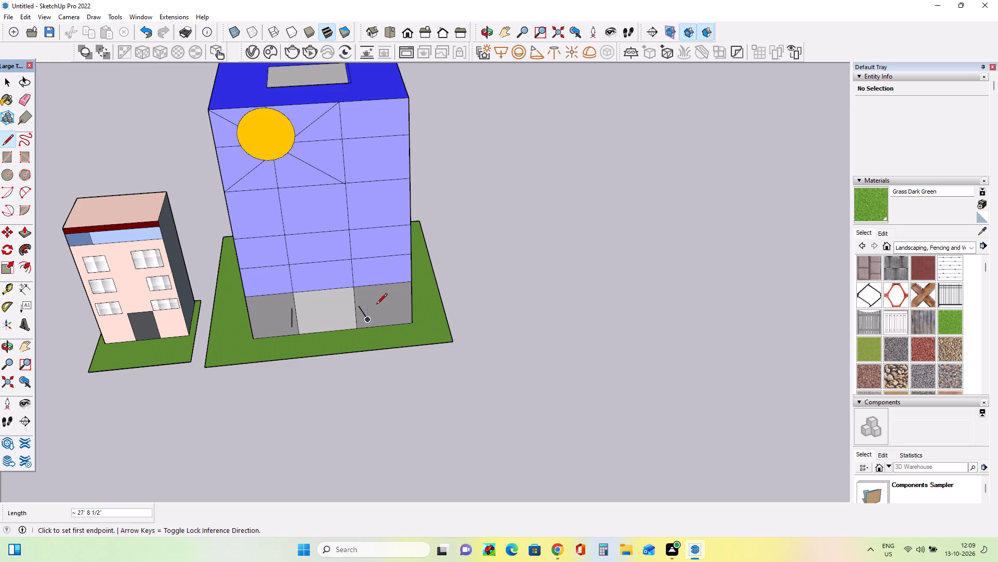
left_click(376, 305)
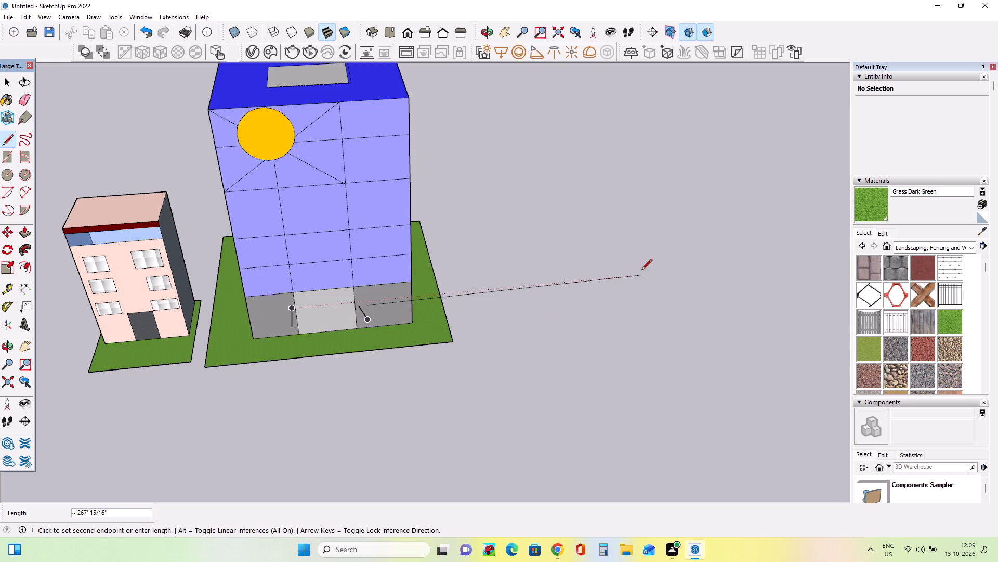
key("z")
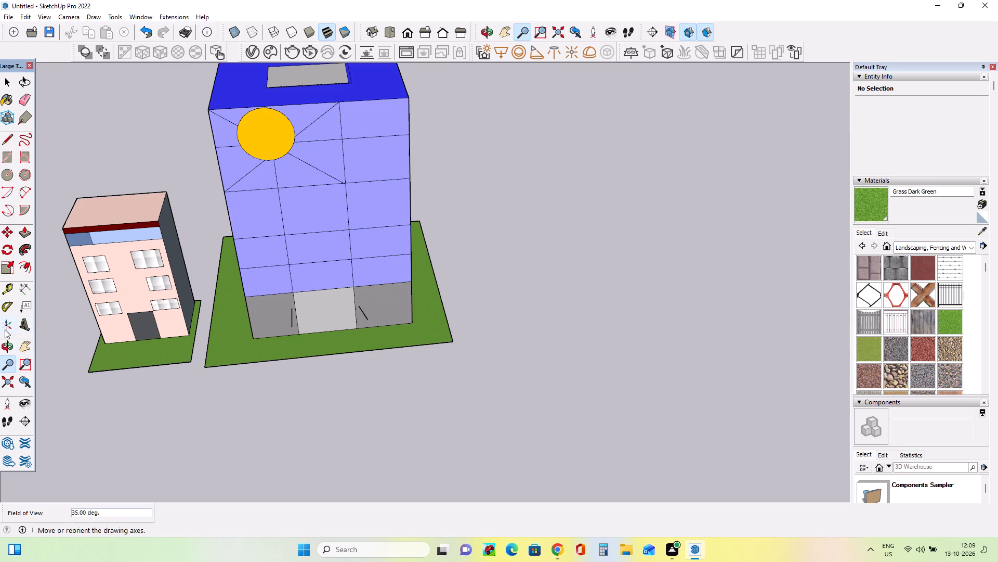
Draw a ground rectangle of about 487 ft 9 in by 220 ft 9 in on the tall building's free side.
left_click(9, 159)
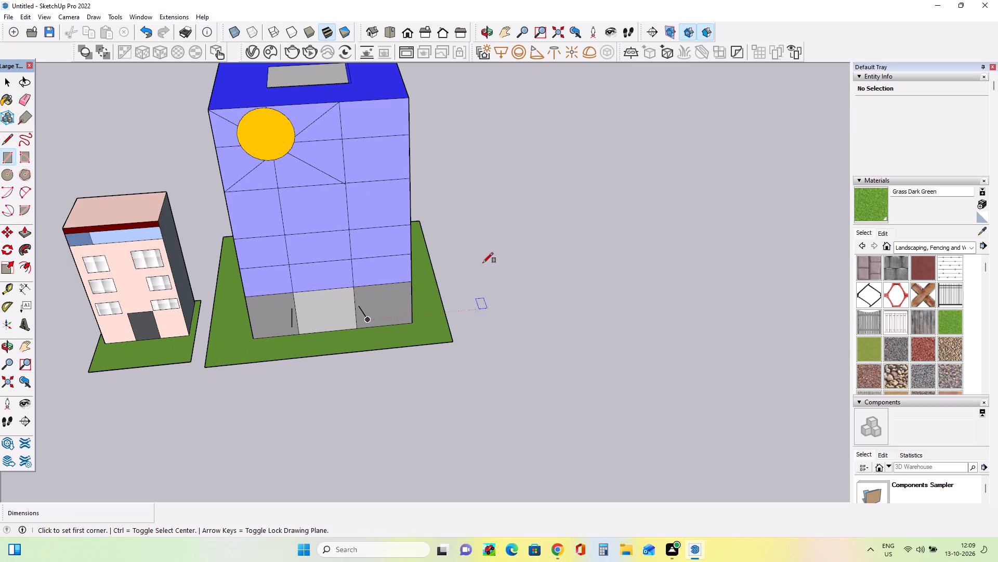
left_click_drag(450, 224, 671, 305)
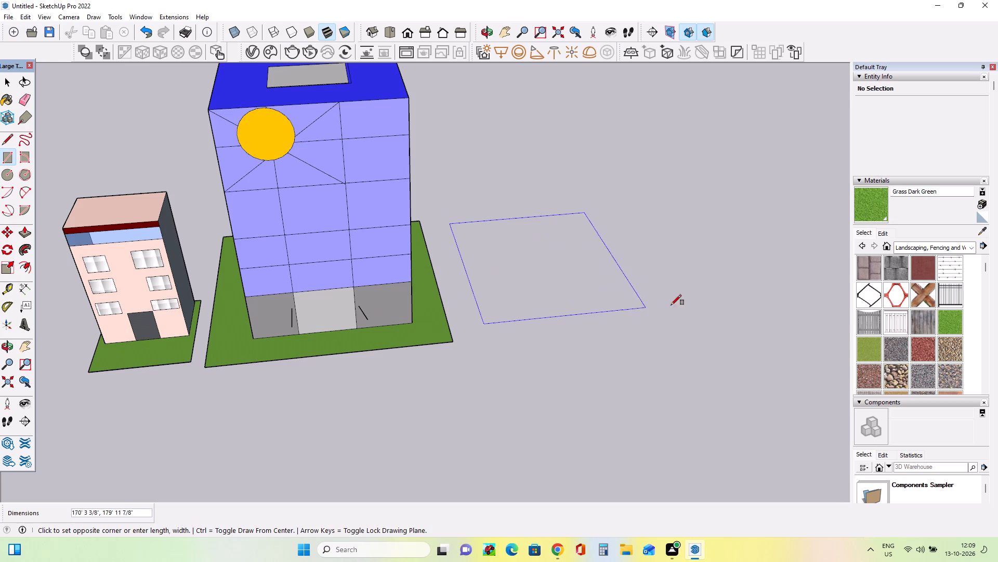
left_click_drag(671, 305, 848, 302)
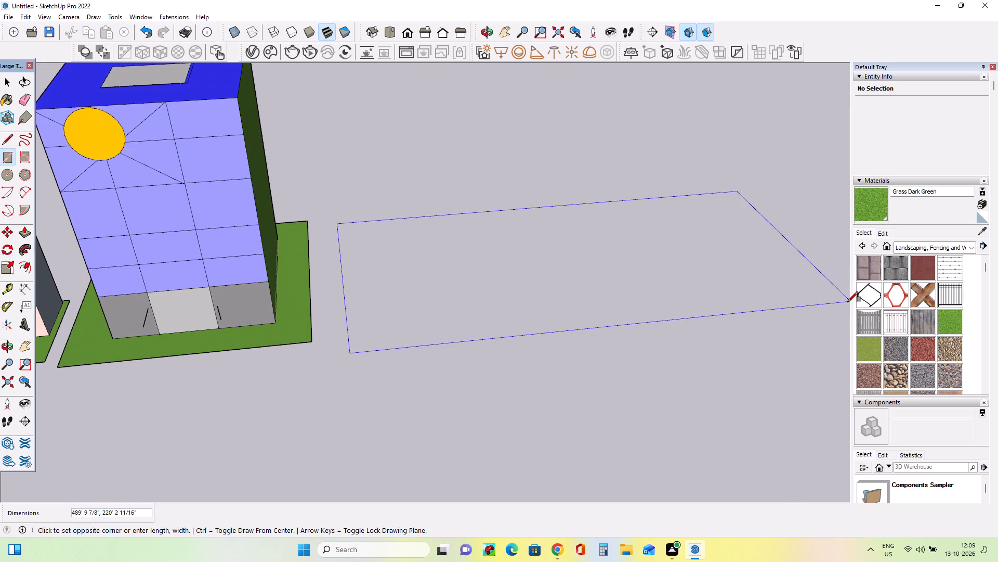
left_click_drag(848, 302, 847, 302)
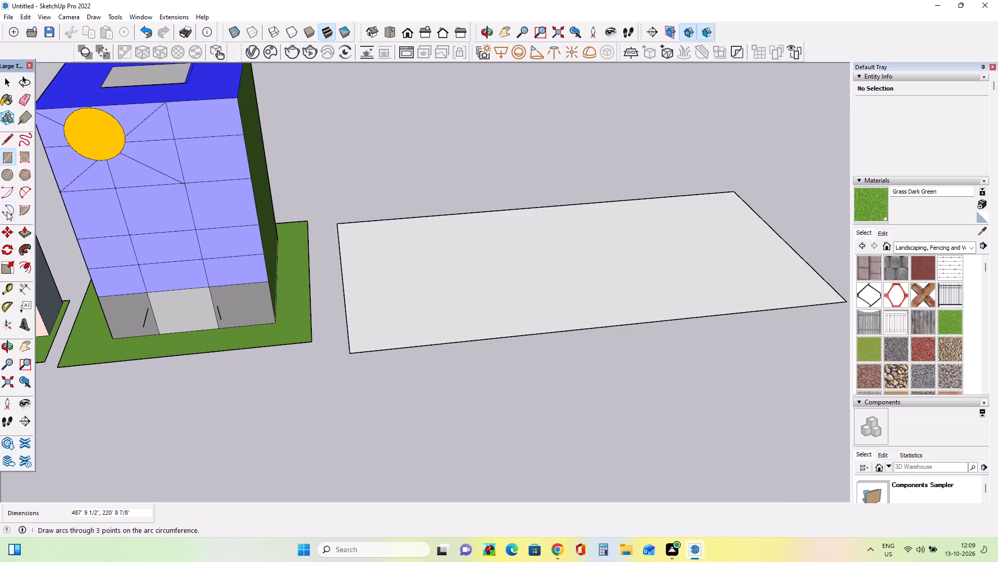
left_click_drag(3, 155, 73, 172)
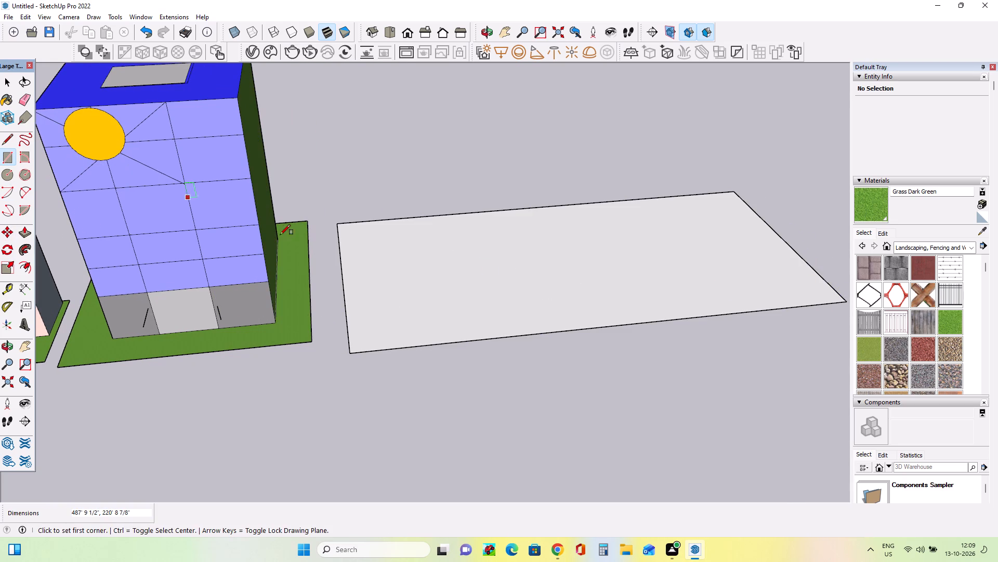
left_click_drag(595, 291, 591, 278)
Push/Pull the new ground rectangle up about 160 ft 5 in into a solid block.
left_click(25, 232)
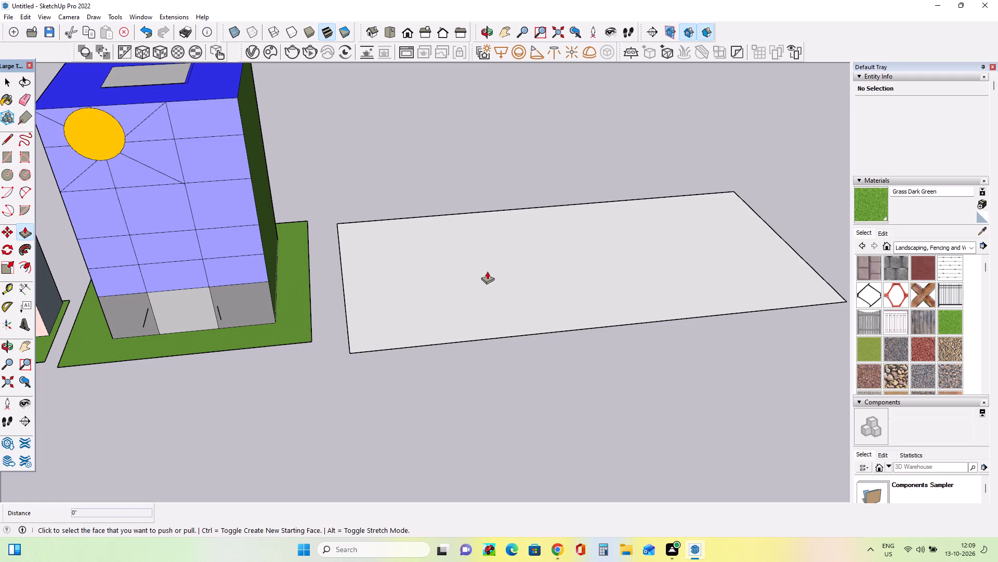
left_click_drag(528, 278, 497, 137)
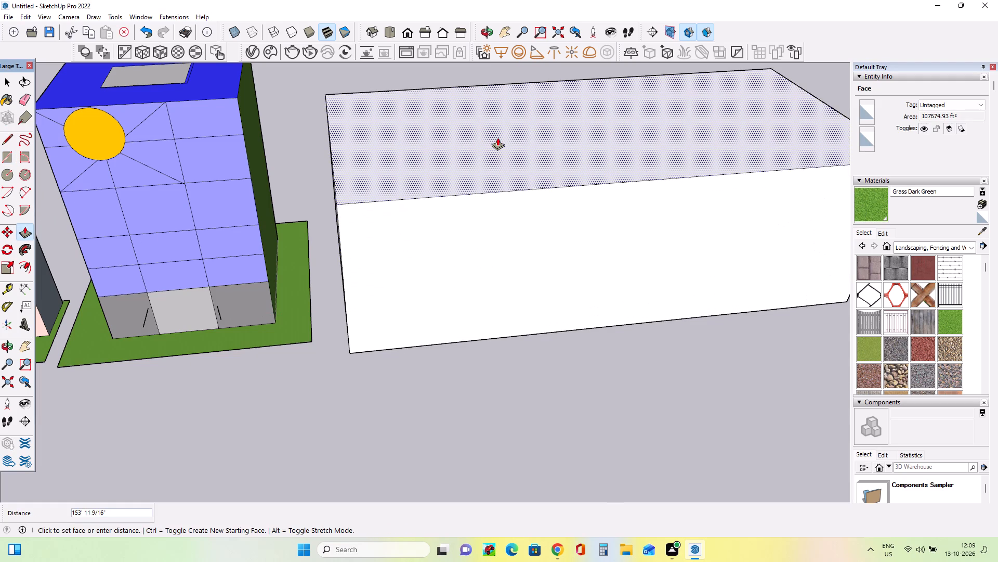
left_click_drag(497, 137, 493, 131)
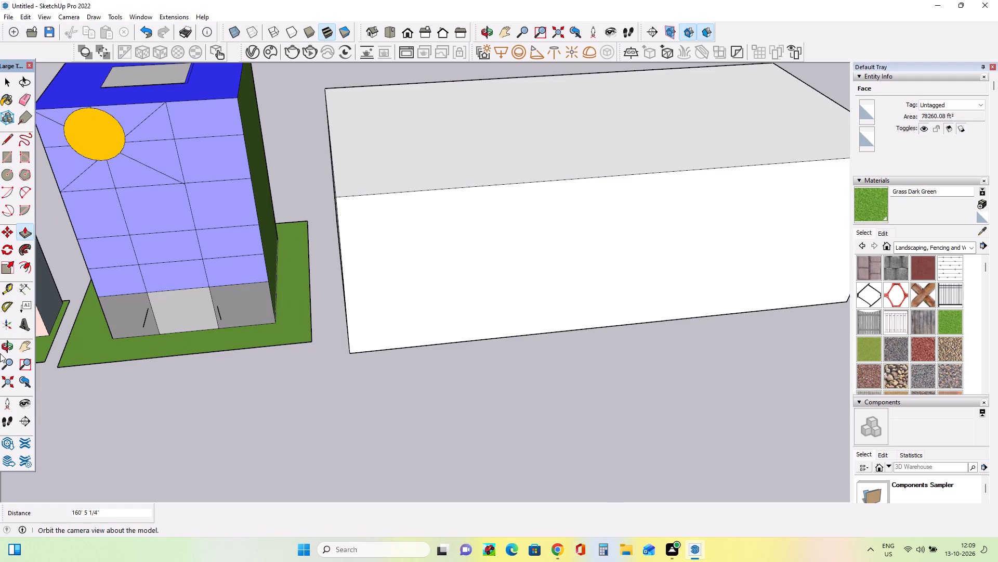
left_click(27, 343)
left_click_drag(660, 254, 503, 275)
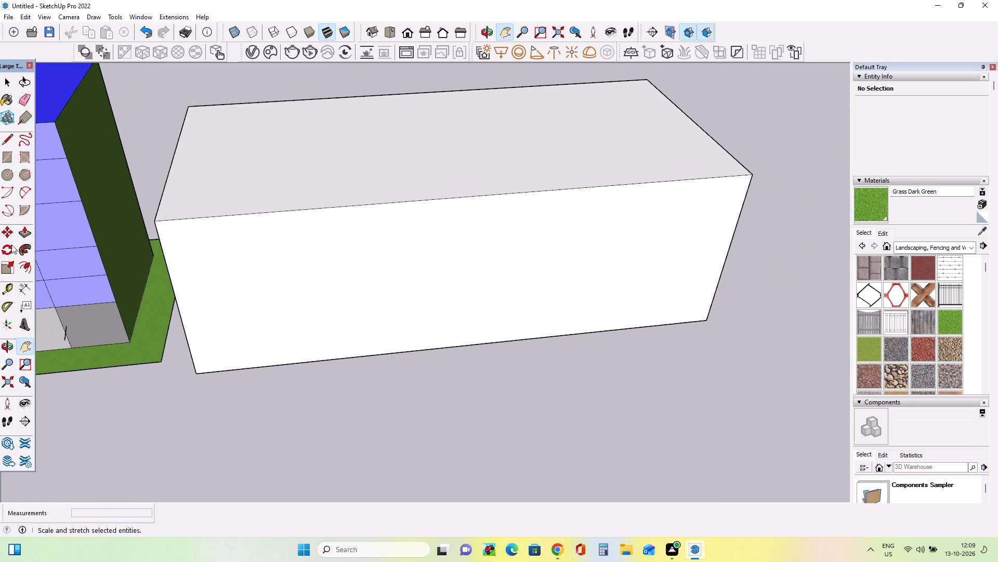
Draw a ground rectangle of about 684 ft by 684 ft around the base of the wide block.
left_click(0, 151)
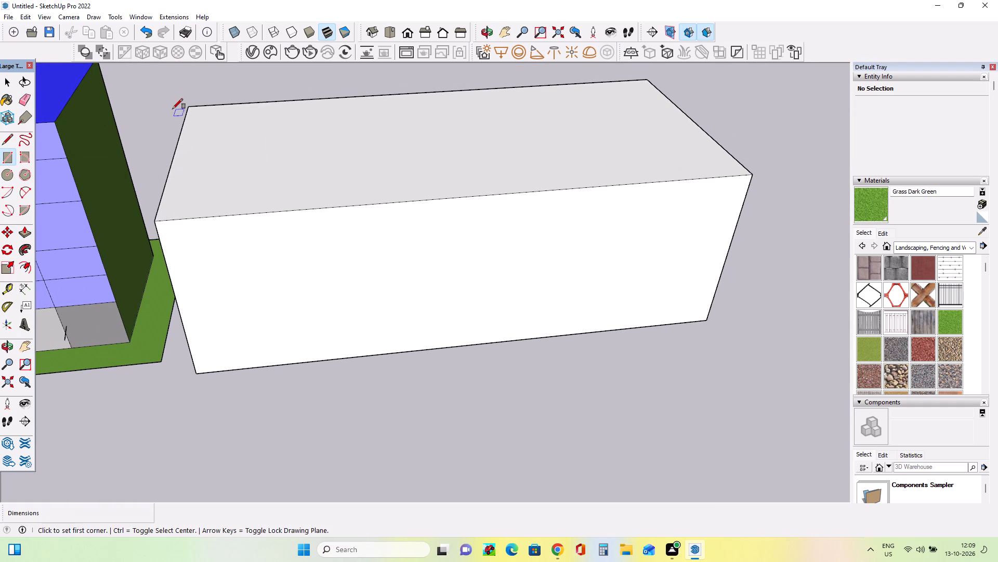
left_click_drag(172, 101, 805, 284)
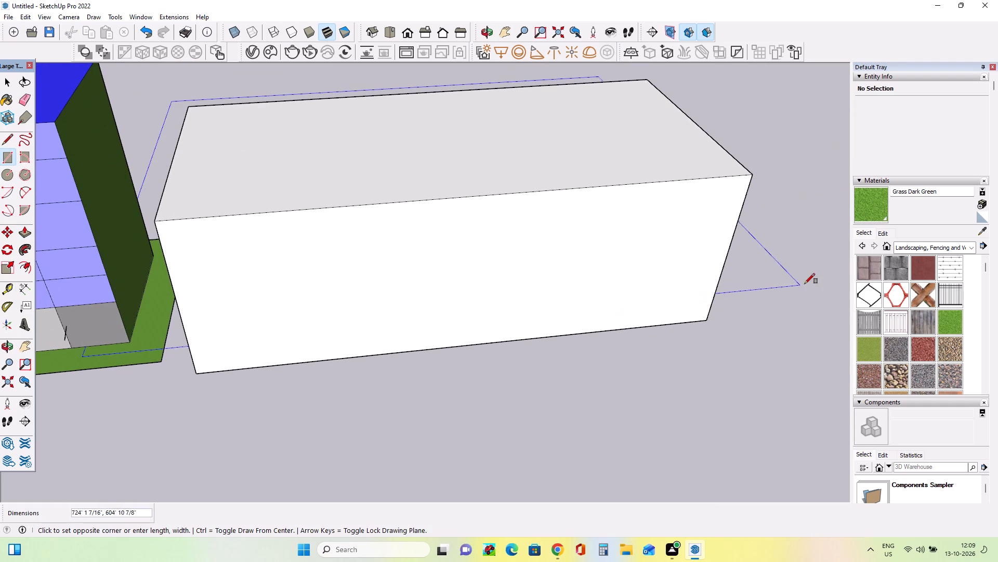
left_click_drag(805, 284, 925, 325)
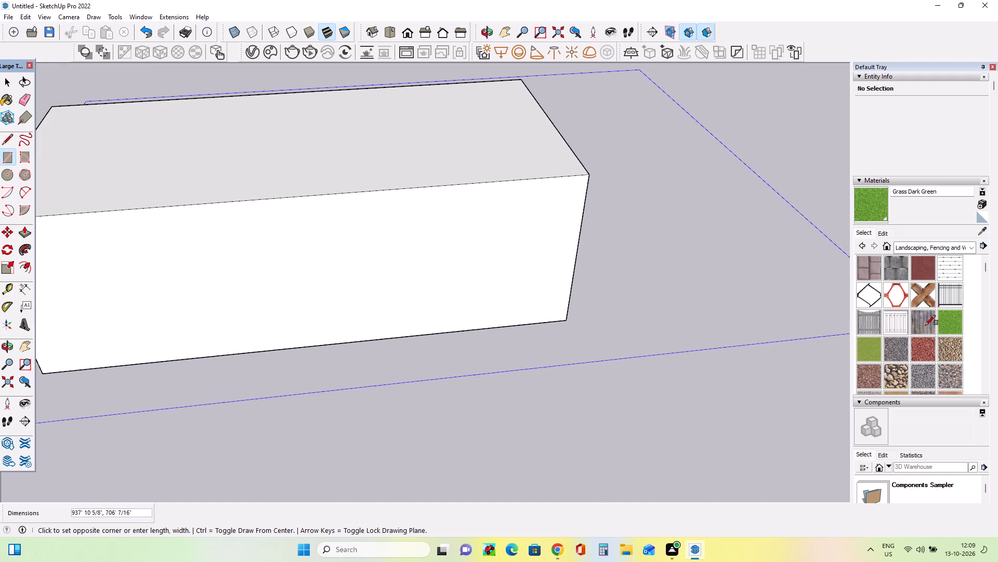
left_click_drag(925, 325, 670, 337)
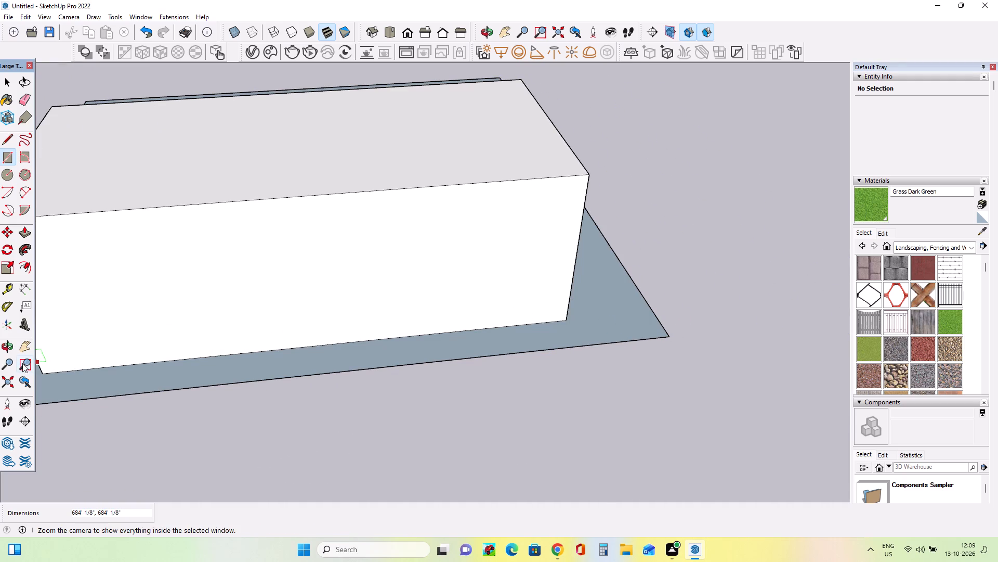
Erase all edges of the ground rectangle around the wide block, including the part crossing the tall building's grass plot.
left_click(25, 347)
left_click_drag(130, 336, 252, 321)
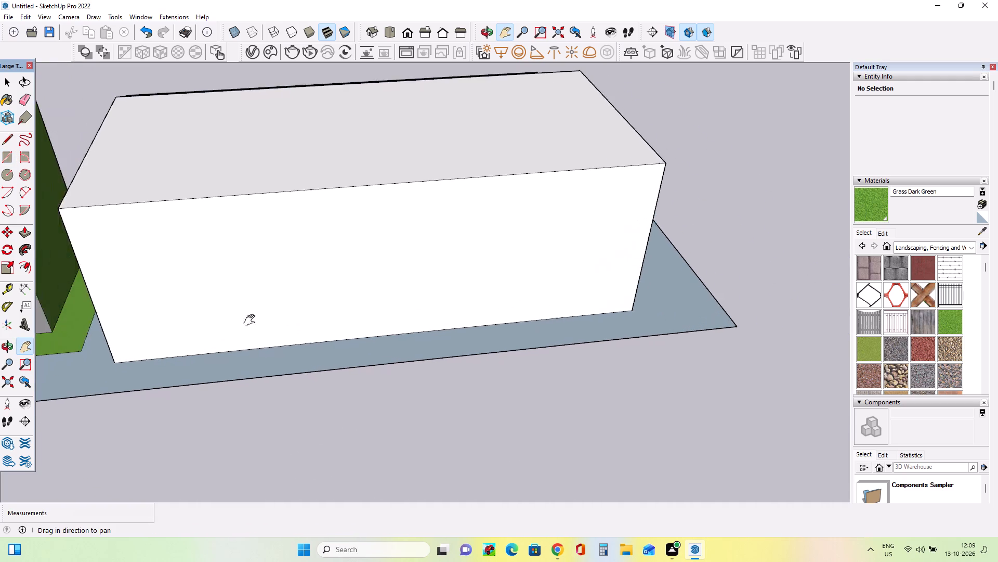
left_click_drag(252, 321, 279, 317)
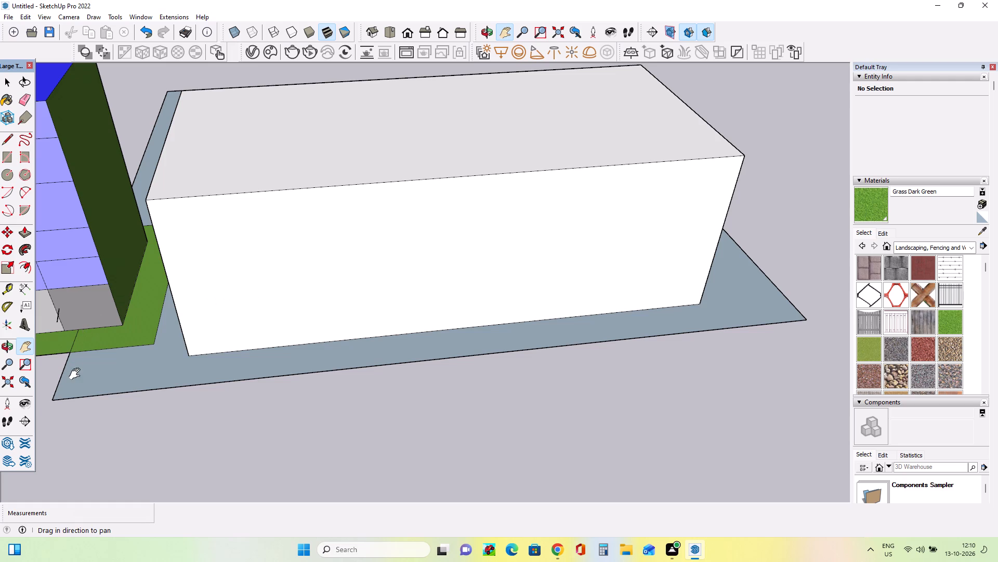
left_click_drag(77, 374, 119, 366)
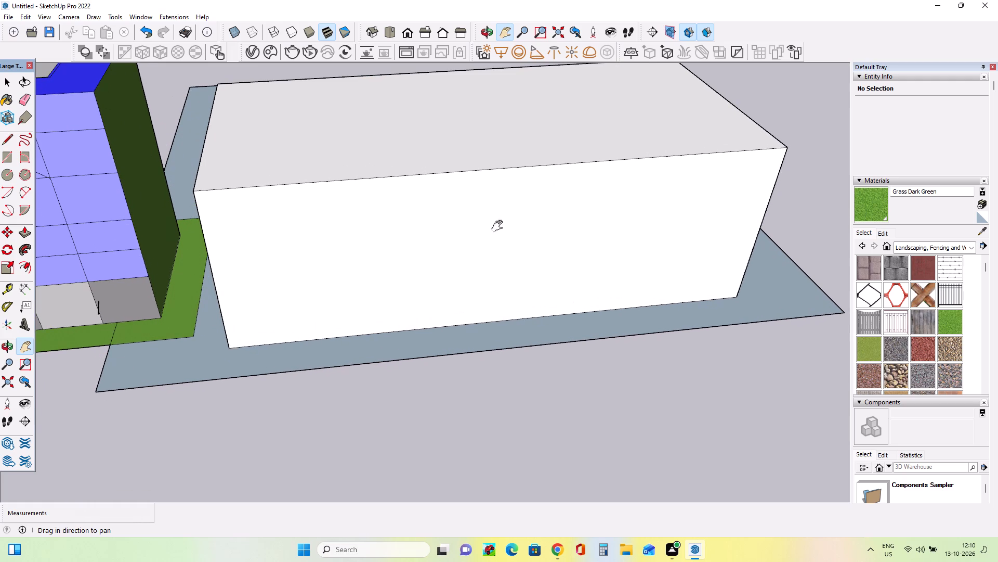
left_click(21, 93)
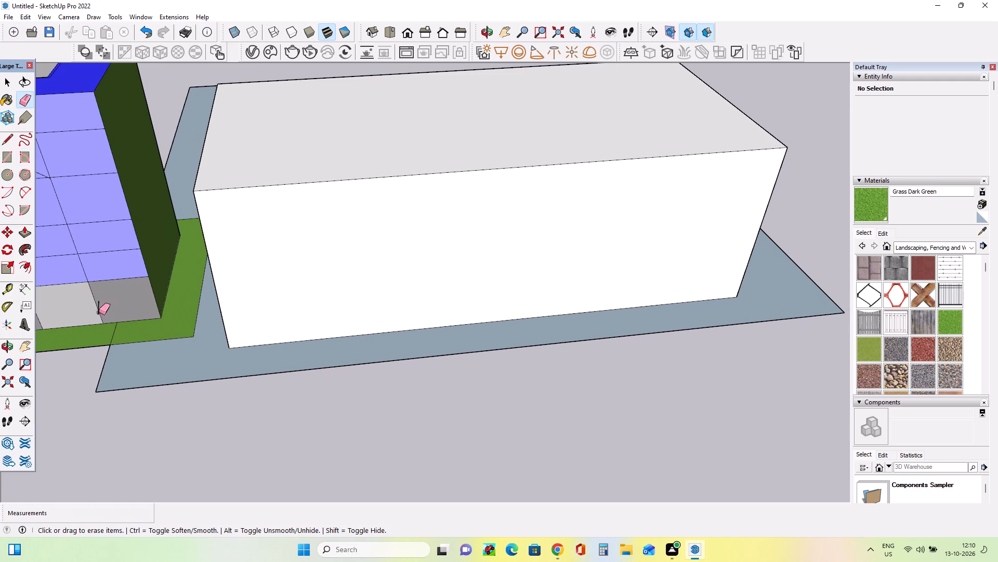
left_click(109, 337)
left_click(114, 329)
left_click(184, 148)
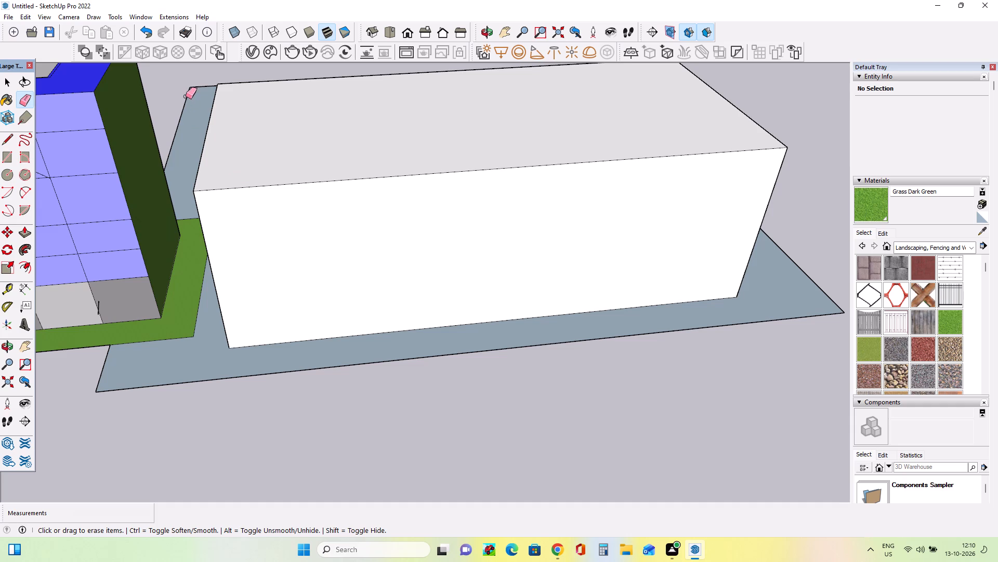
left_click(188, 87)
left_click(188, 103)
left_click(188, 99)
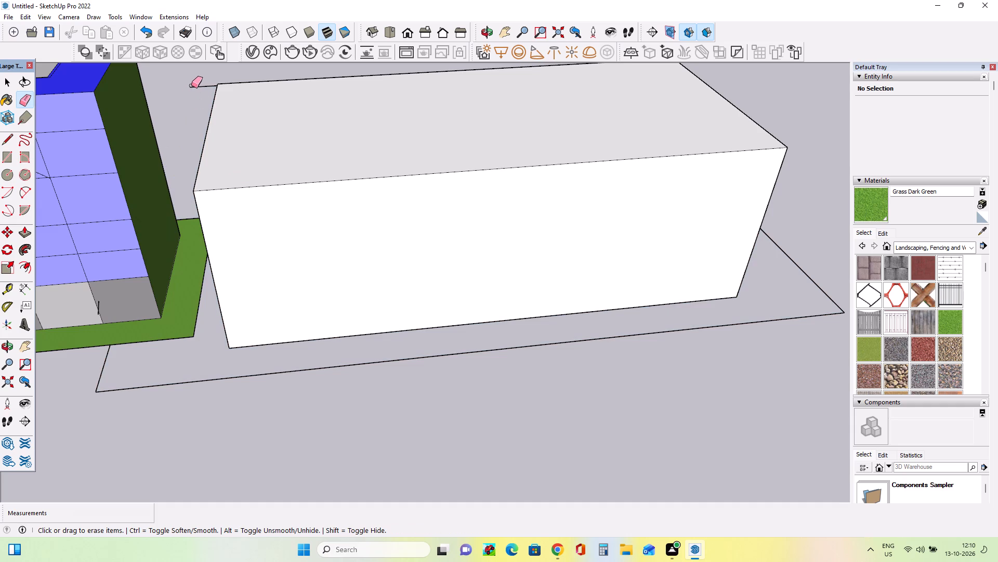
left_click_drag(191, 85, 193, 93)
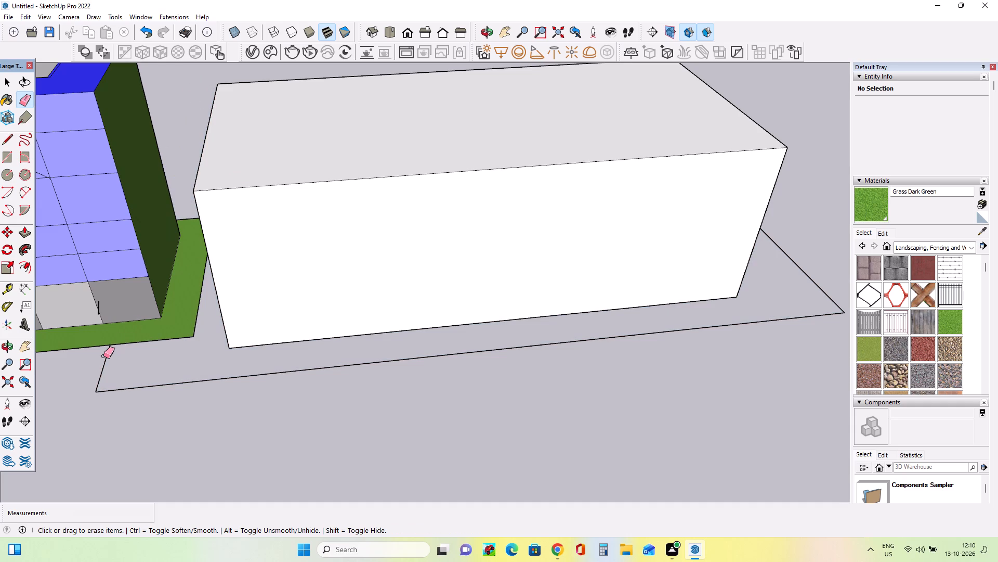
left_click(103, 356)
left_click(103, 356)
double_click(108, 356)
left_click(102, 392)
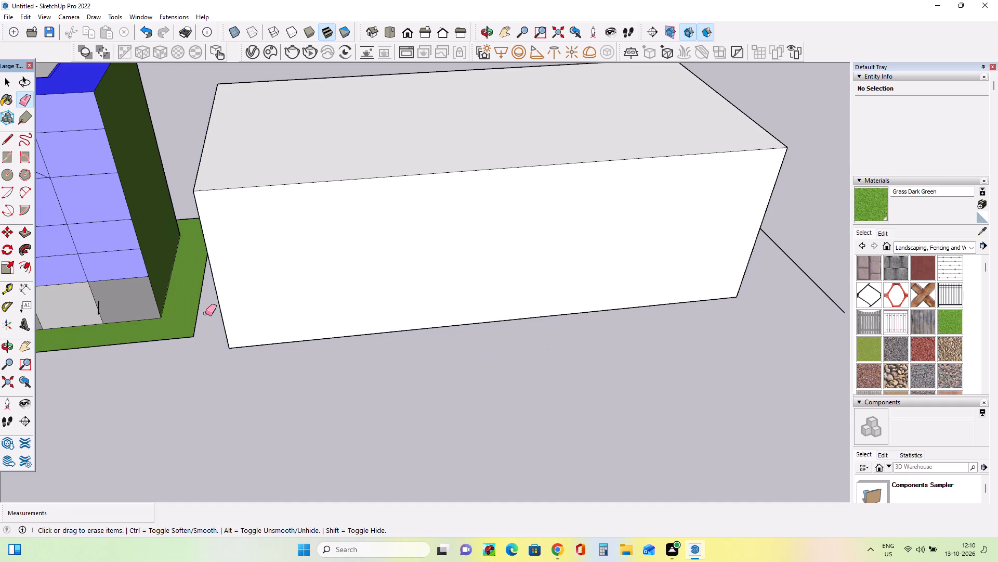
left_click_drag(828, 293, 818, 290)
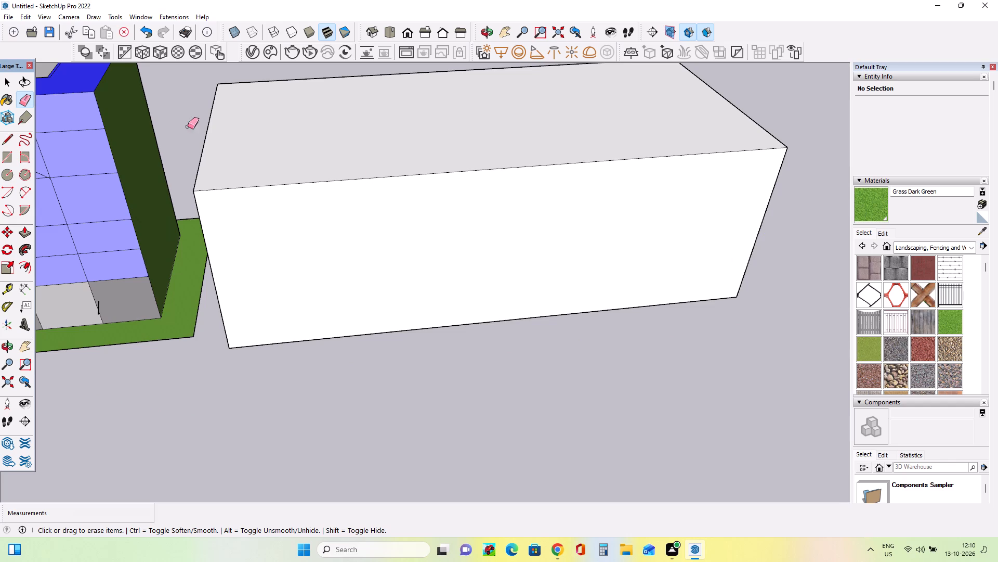
Draw a ground rectangle of about 611 ft 10 in by 690 ft 8 in around the base of the wide block.
left_click(5, 152)
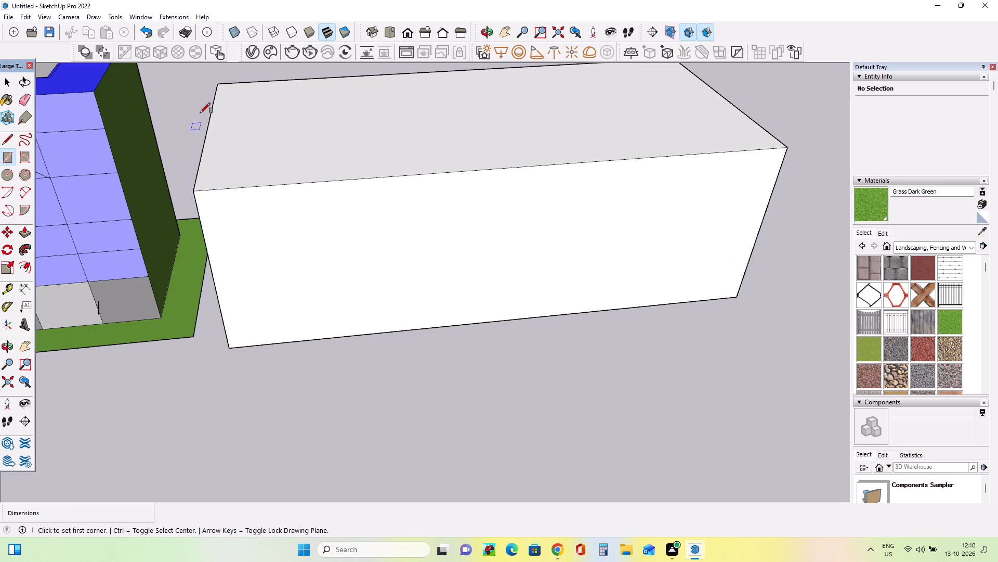
left_click_drag(199, 86, 537, 260)
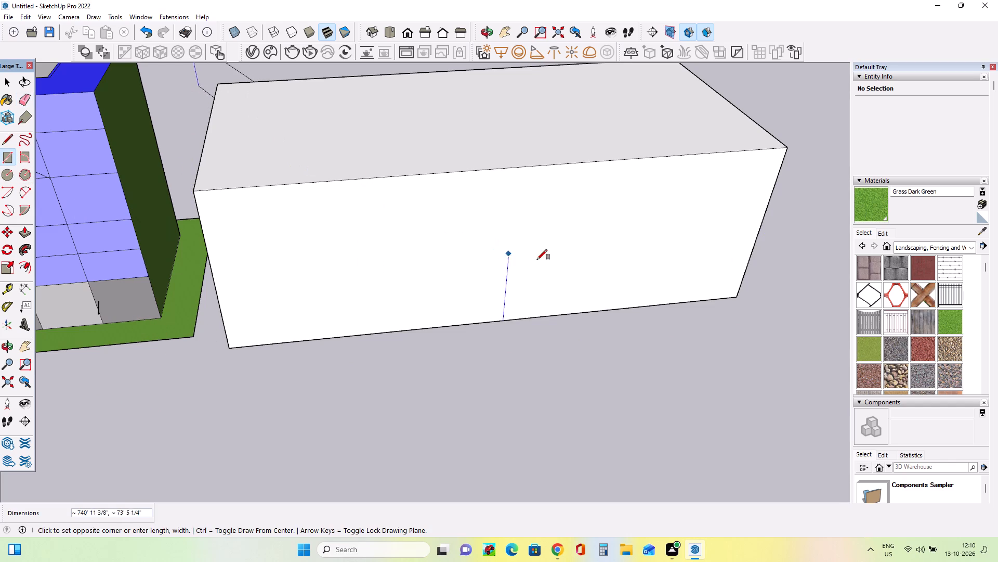
left_click_drag(537, 260, 813, 291)
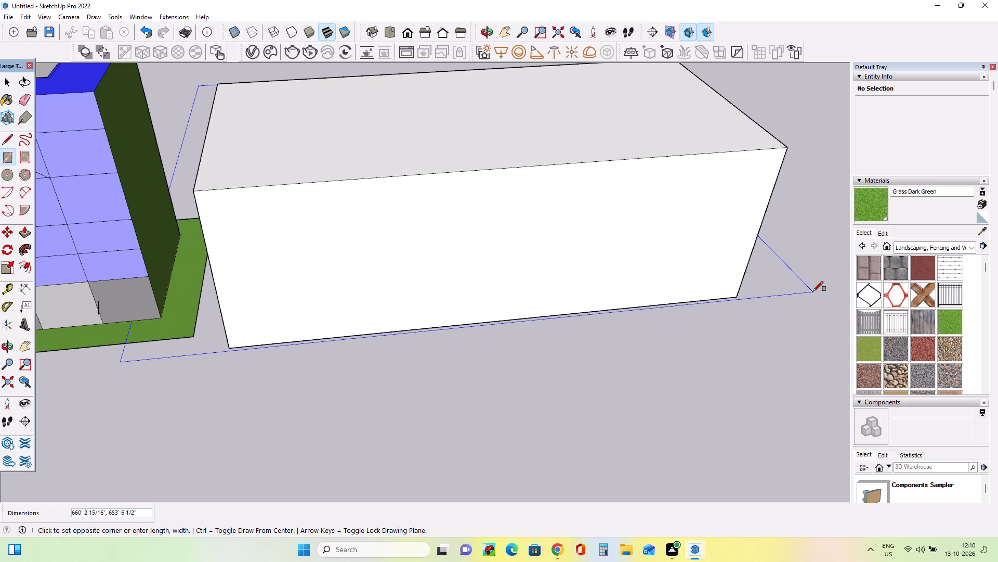
left_click_drag(813, 291, 789, 321)
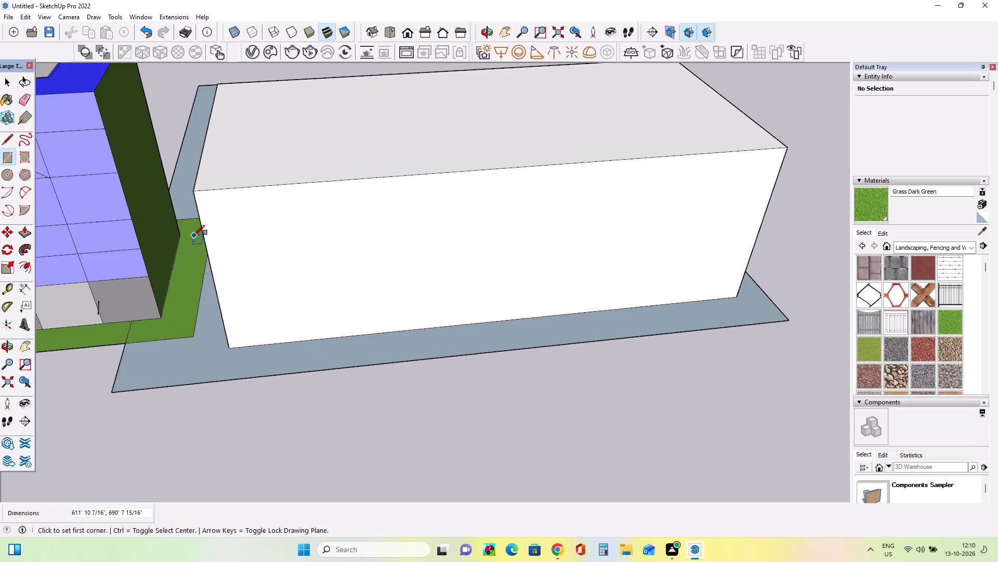
Erase the part of the new ground rectangle's edge that crosses the tall building's grass plot.
left_click(116, 371)
left_click(126, 338)
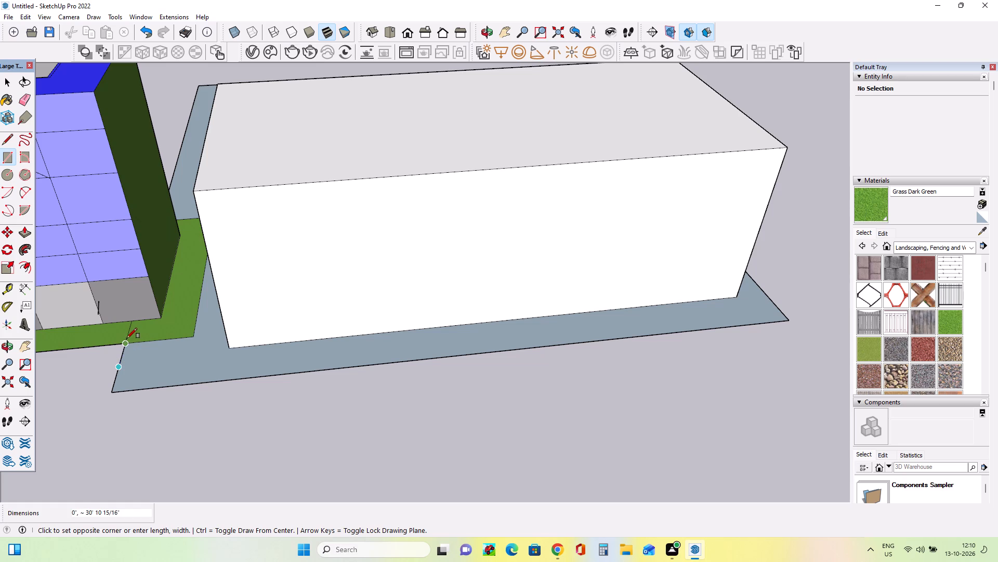
left_click_drag(28, 97, 29, 107)
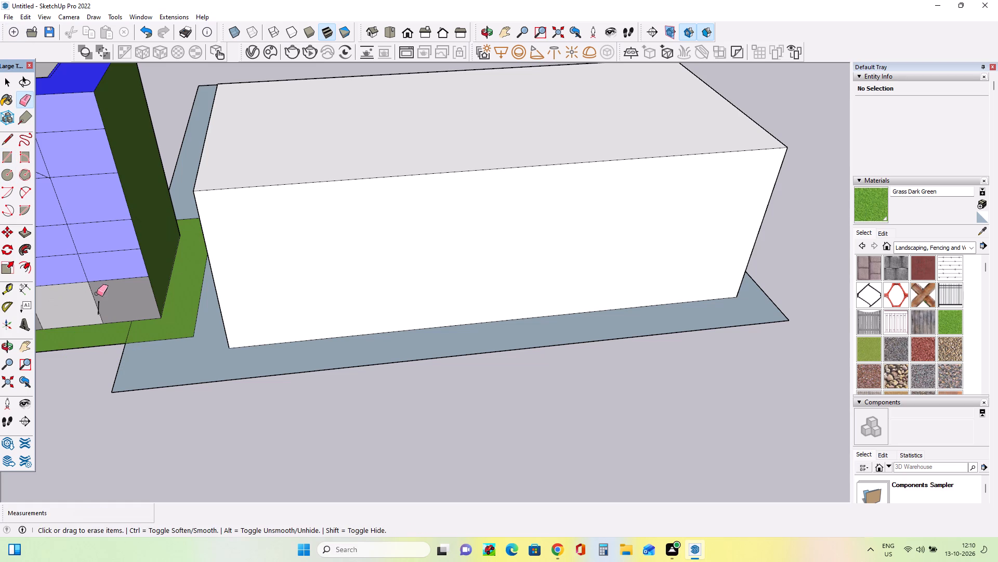
left_click(126, 335)
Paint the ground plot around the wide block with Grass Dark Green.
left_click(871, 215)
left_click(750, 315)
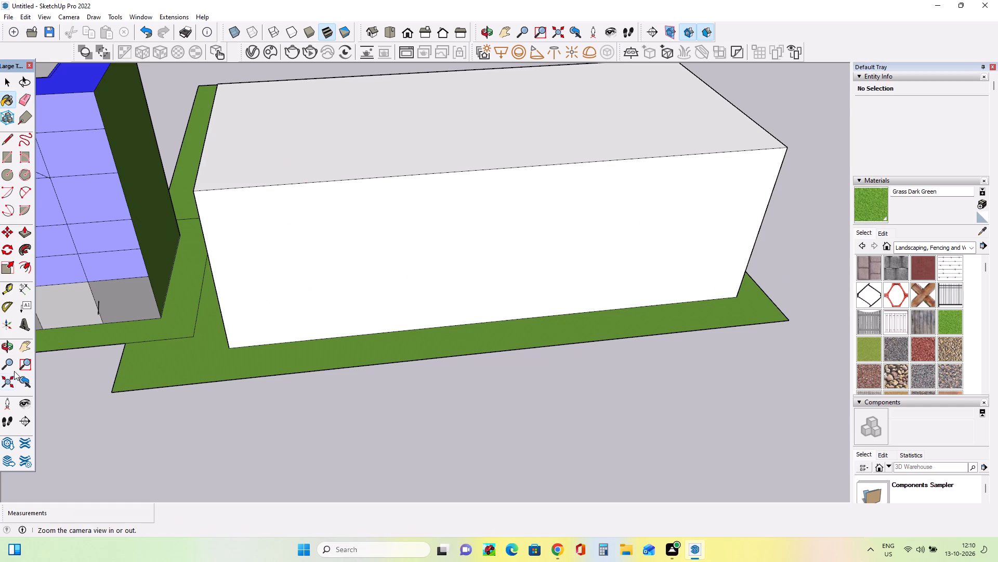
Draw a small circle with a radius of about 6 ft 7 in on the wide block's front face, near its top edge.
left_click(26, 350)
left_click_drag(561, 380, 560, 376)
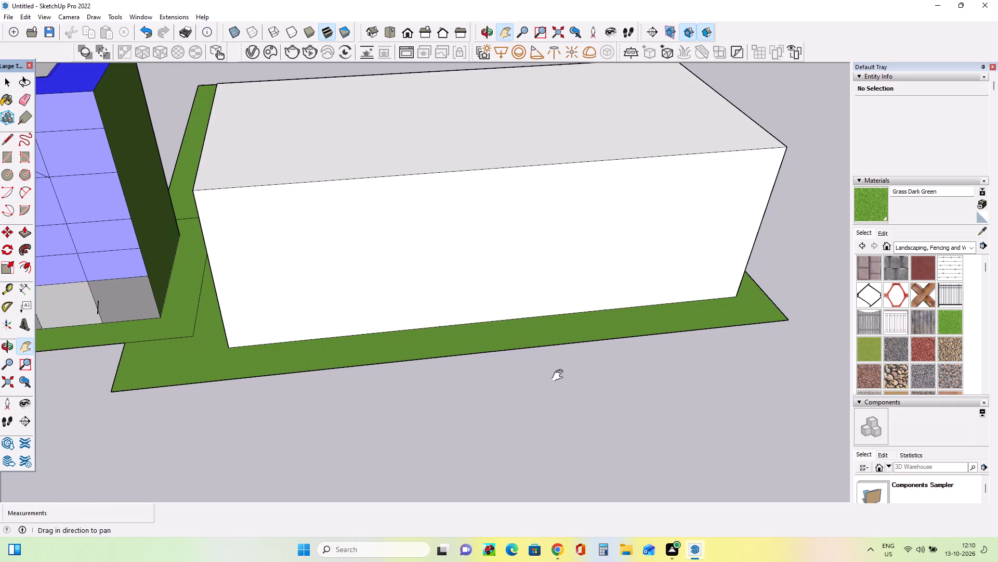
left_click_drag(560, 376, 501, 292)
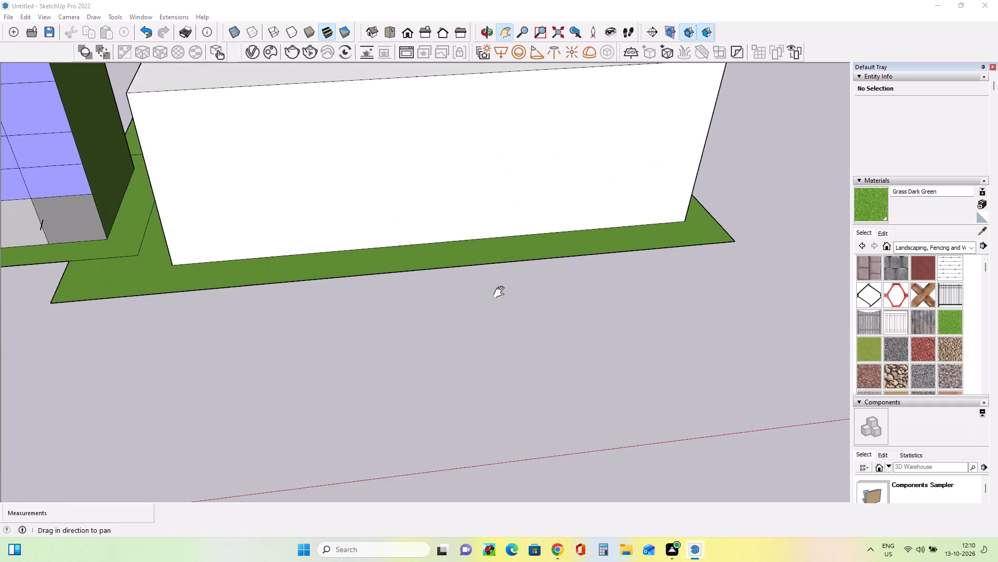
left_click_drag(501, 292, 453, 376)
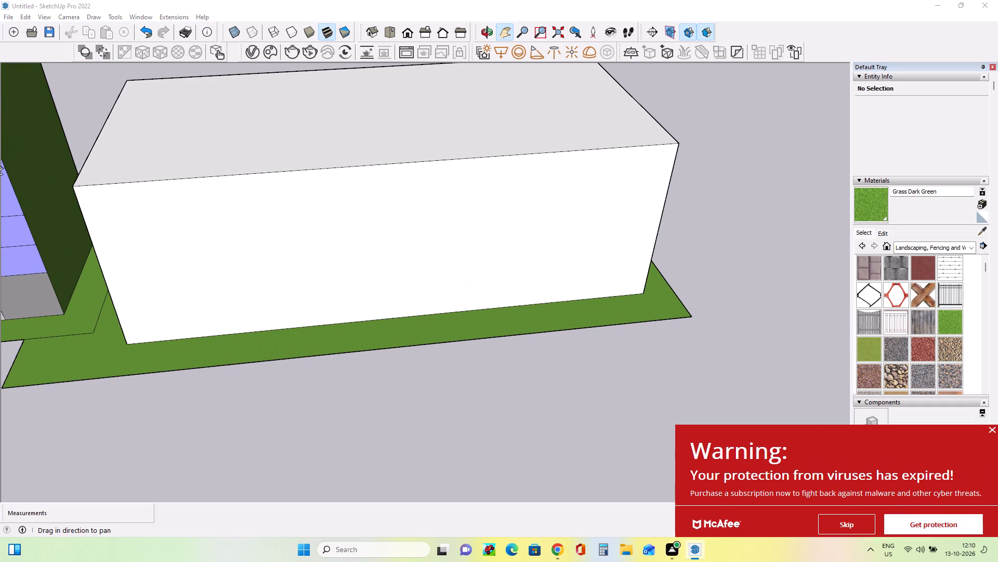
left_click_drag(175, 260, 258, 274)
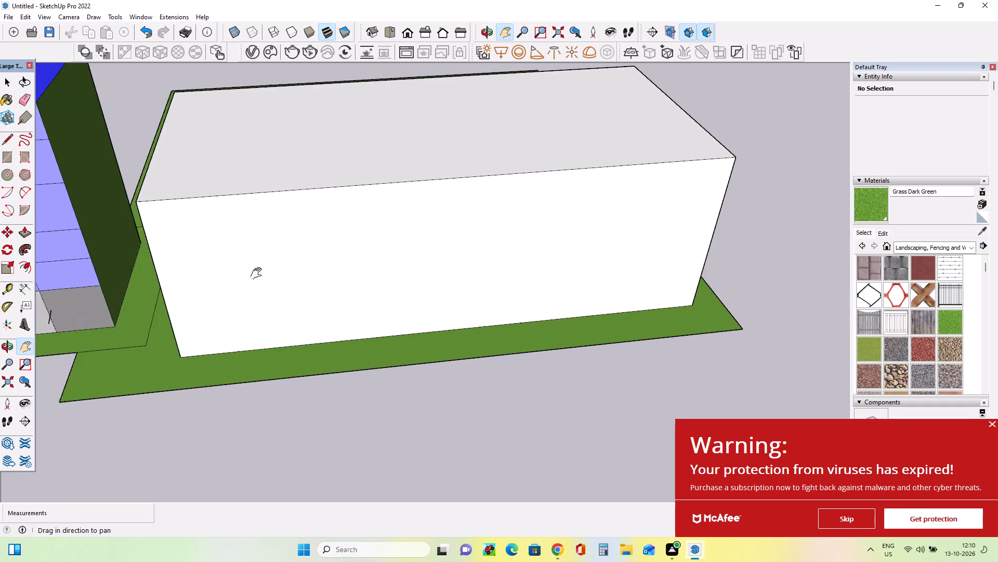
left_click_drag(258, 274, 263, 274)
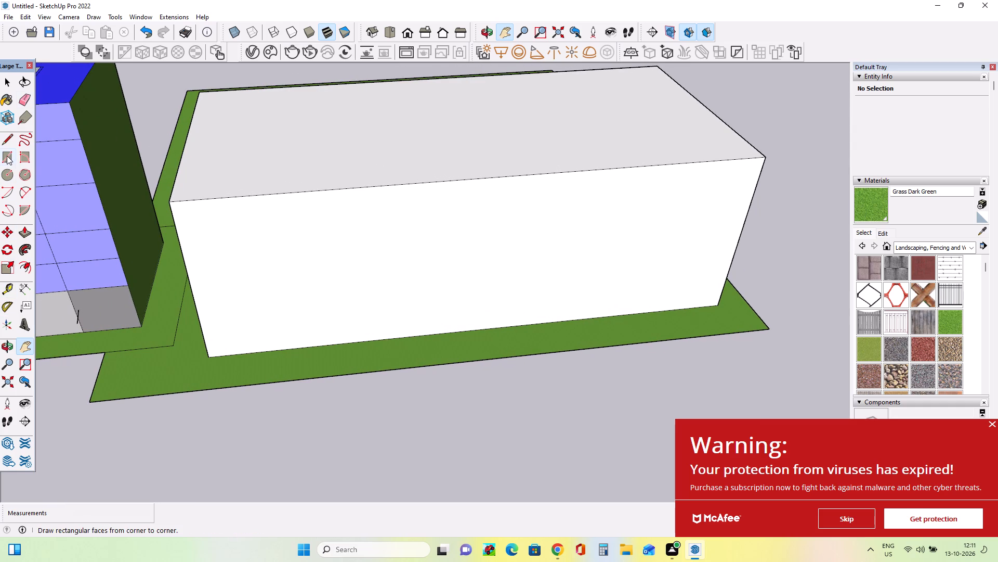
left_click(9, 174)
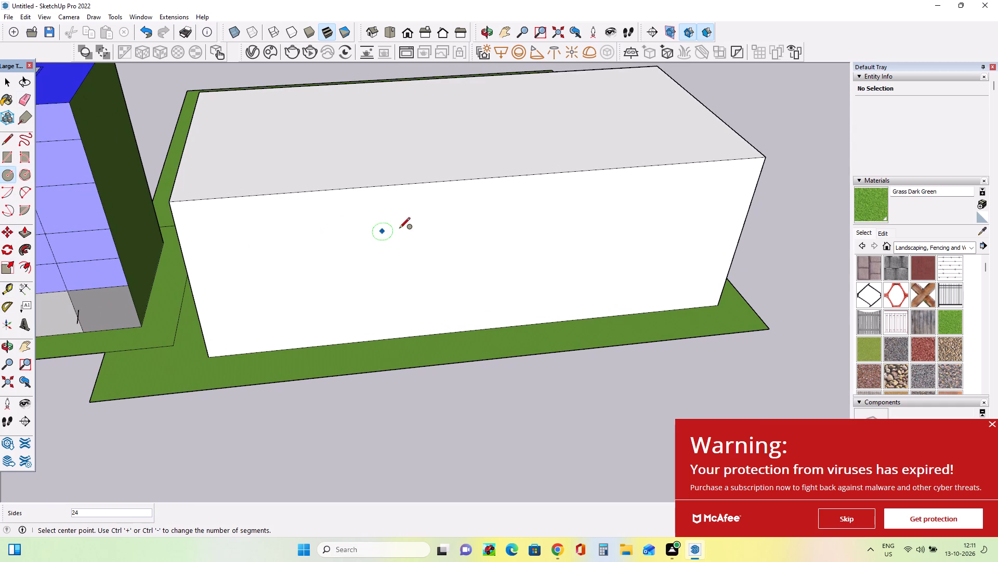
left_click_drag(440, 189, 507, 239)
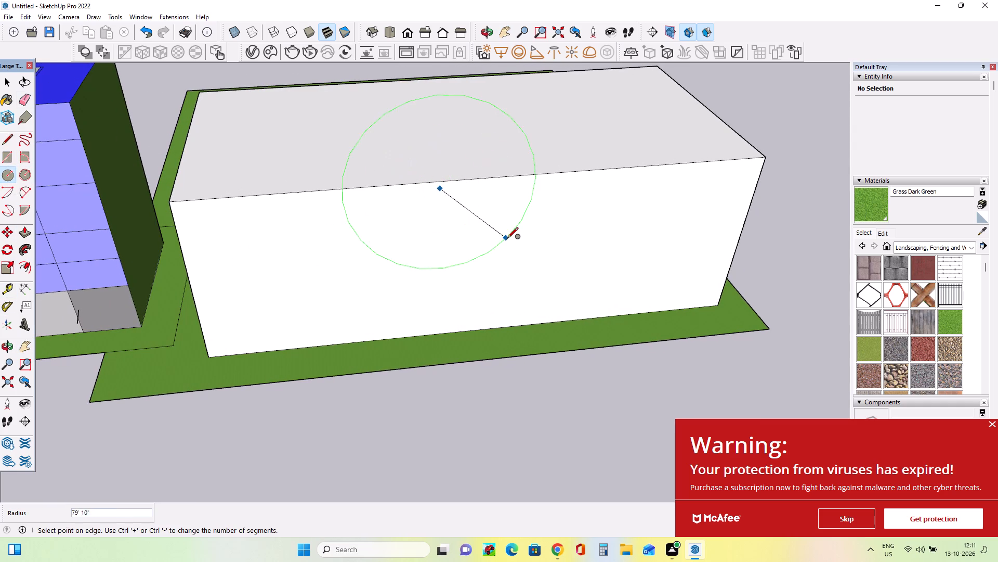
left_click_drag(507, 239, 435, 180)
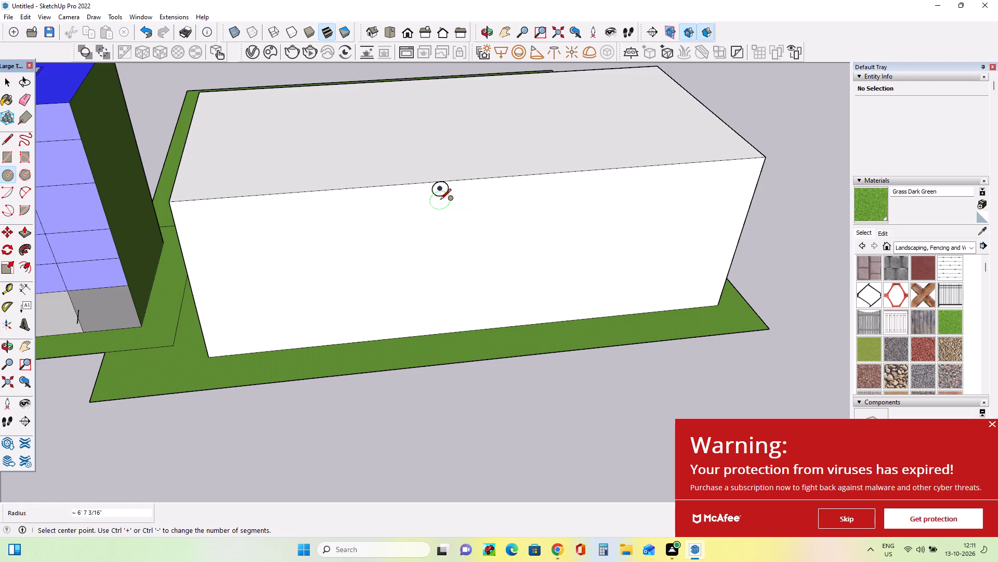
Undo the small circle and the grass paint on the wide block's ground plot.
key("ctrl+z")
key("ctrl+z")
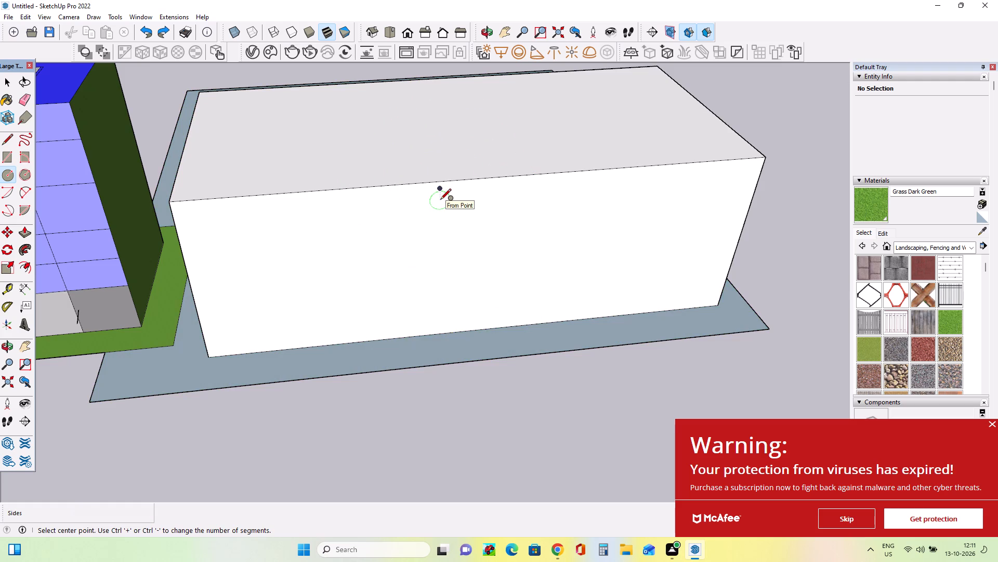
Paint the ground plot around the wide block with Grass Dark Green.
left_click(869, 212)
left_click(741, 314)
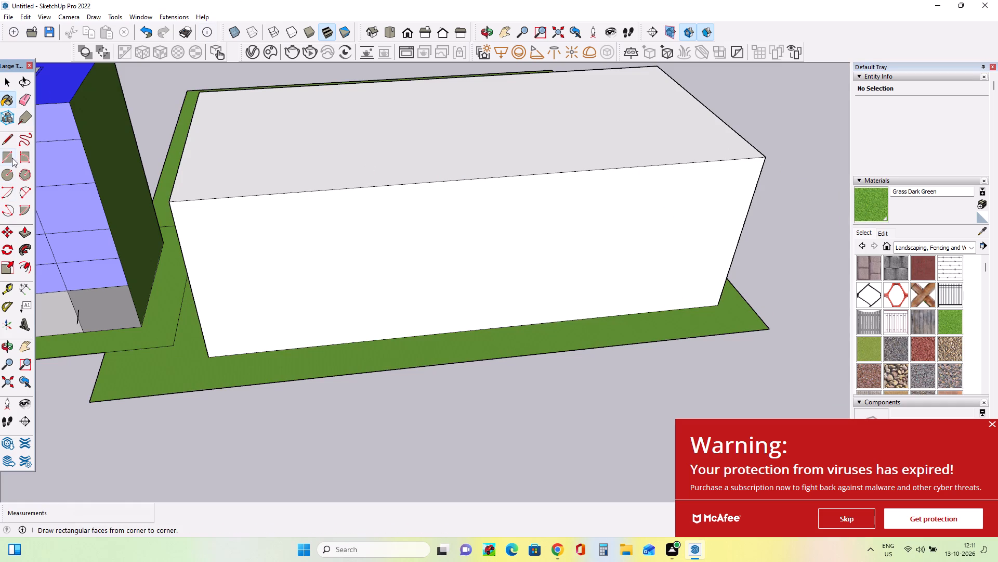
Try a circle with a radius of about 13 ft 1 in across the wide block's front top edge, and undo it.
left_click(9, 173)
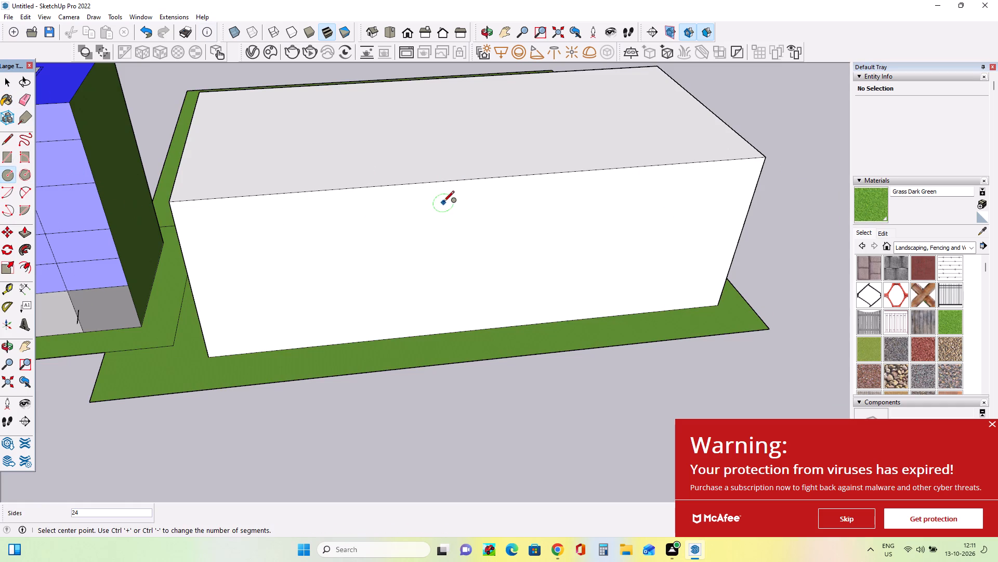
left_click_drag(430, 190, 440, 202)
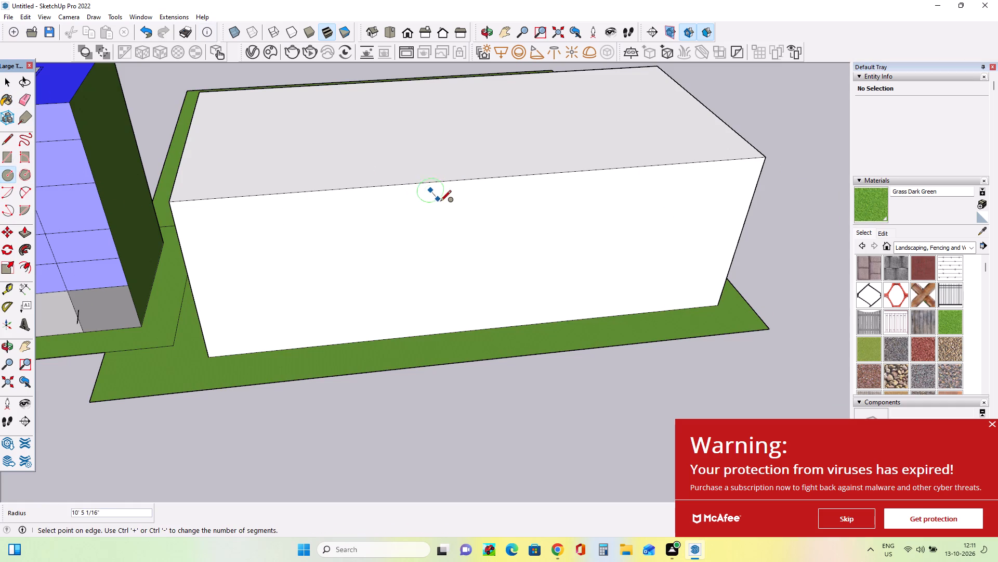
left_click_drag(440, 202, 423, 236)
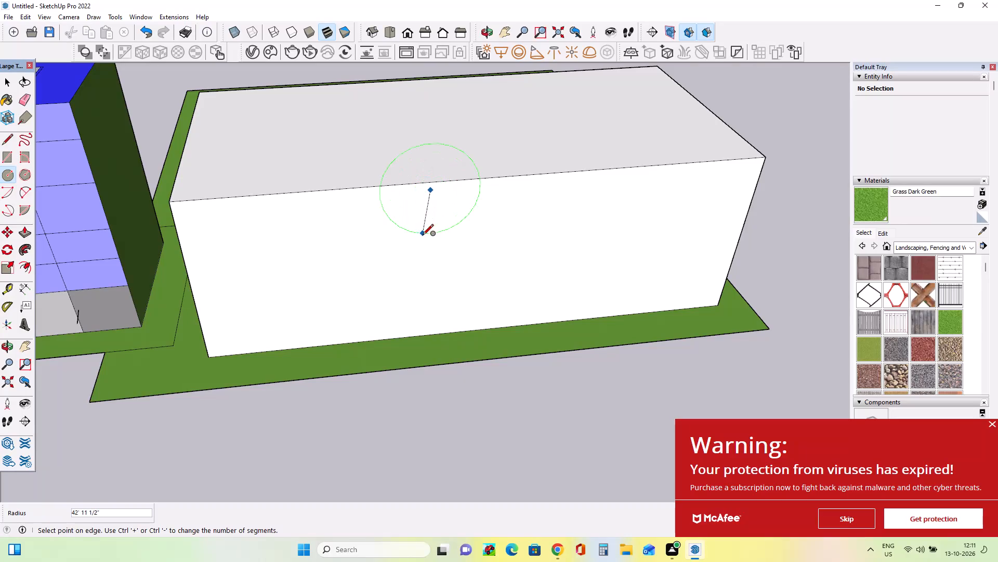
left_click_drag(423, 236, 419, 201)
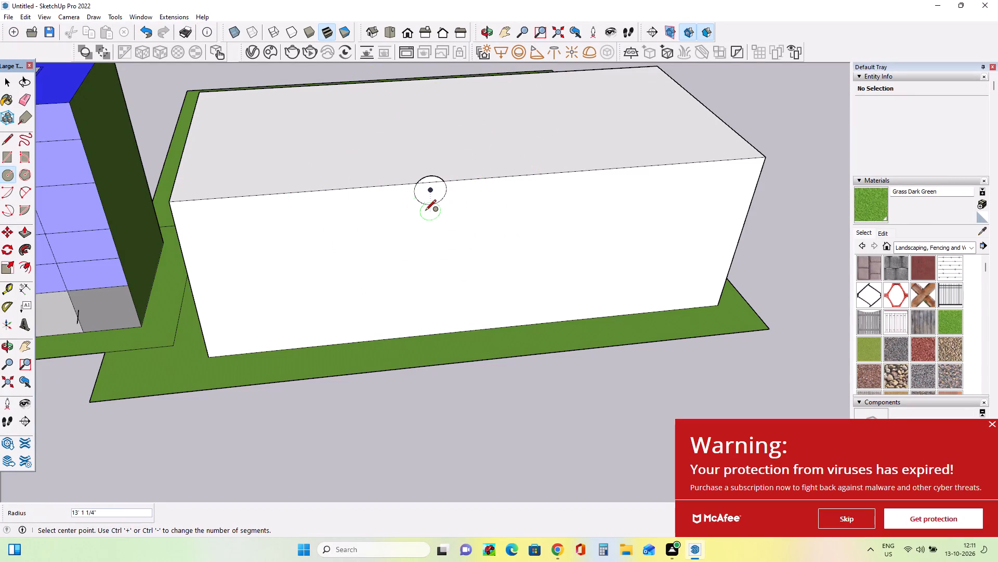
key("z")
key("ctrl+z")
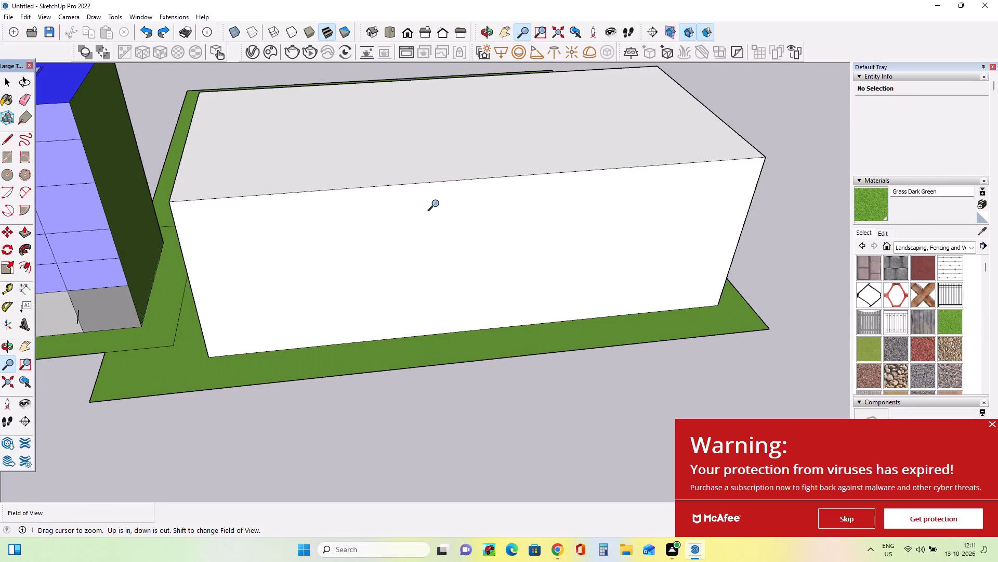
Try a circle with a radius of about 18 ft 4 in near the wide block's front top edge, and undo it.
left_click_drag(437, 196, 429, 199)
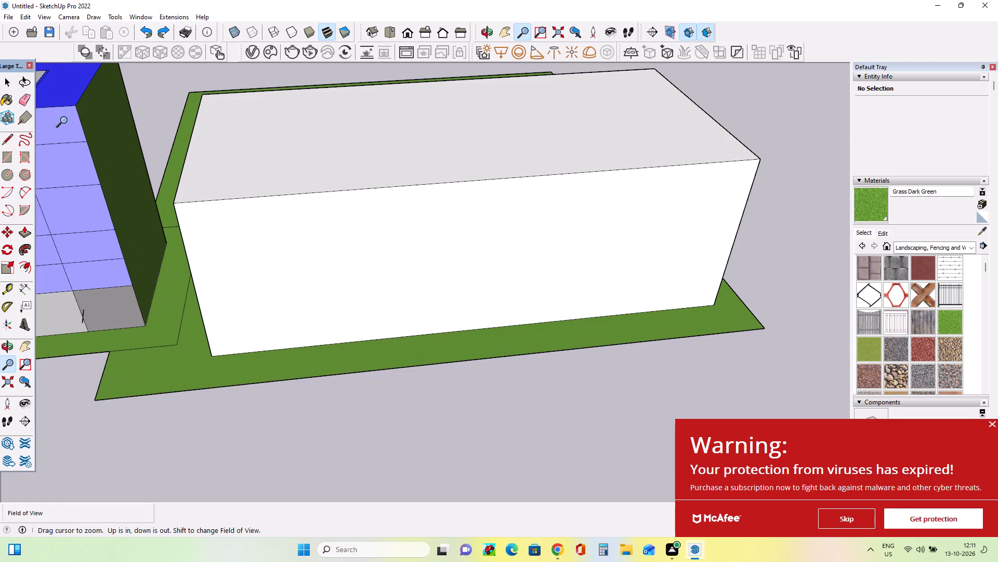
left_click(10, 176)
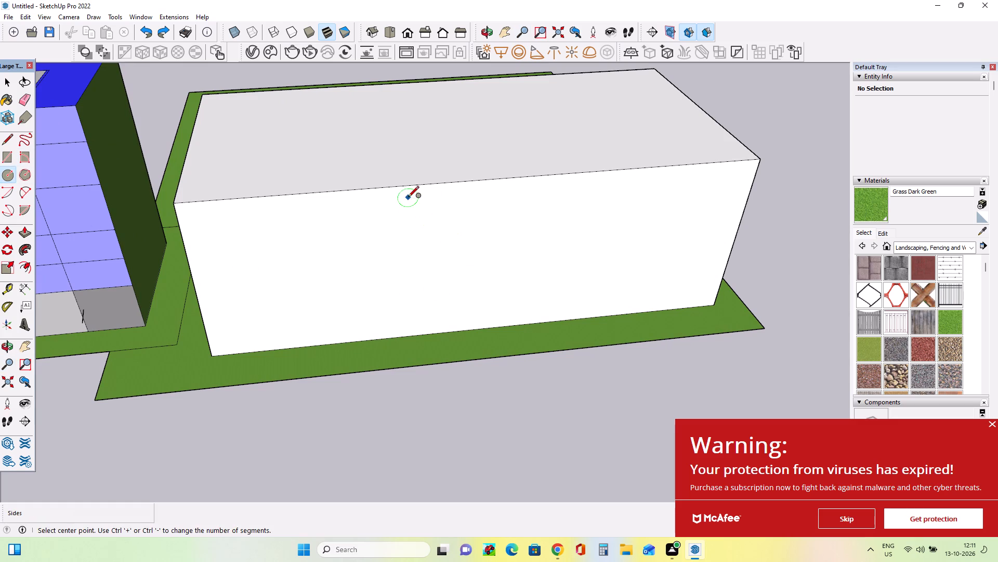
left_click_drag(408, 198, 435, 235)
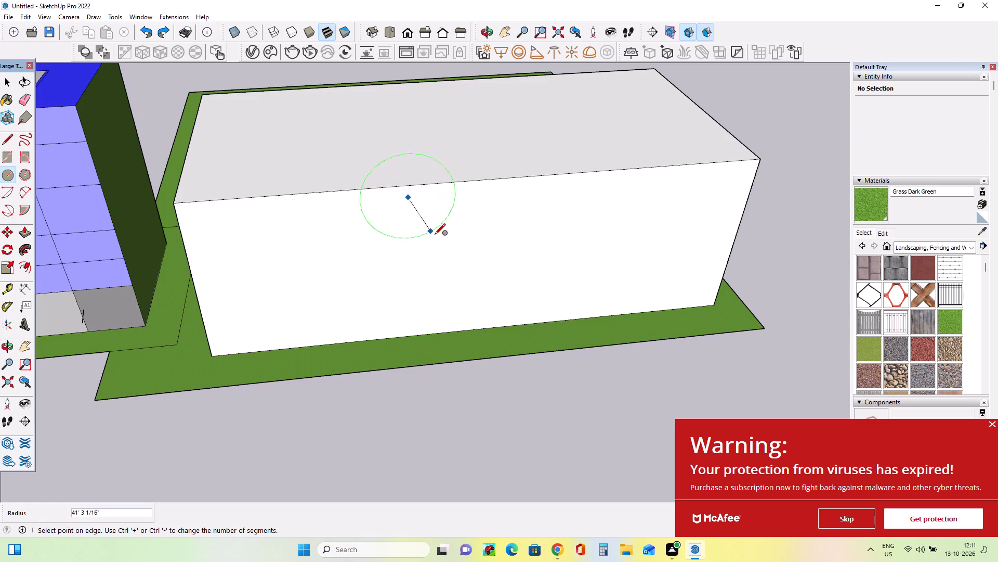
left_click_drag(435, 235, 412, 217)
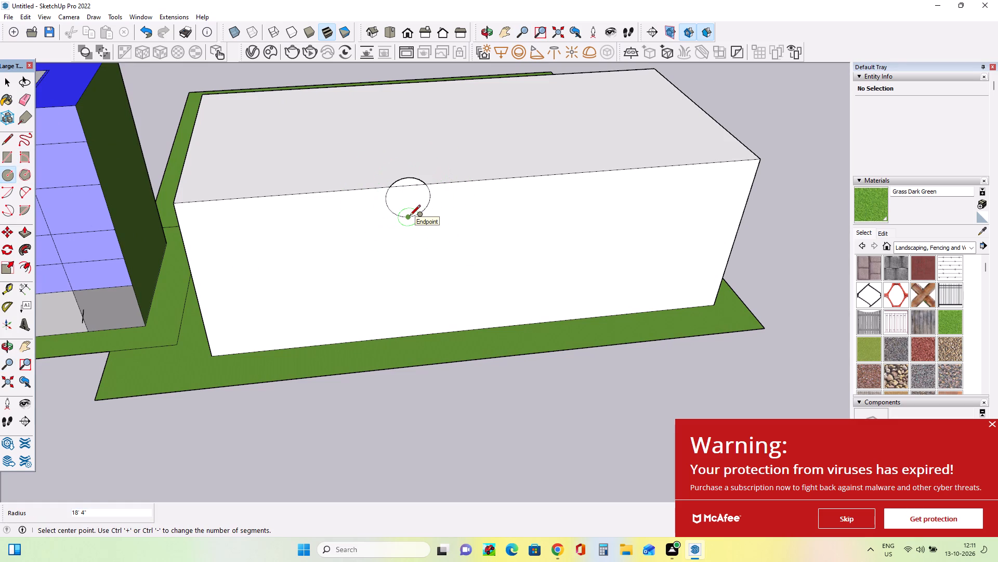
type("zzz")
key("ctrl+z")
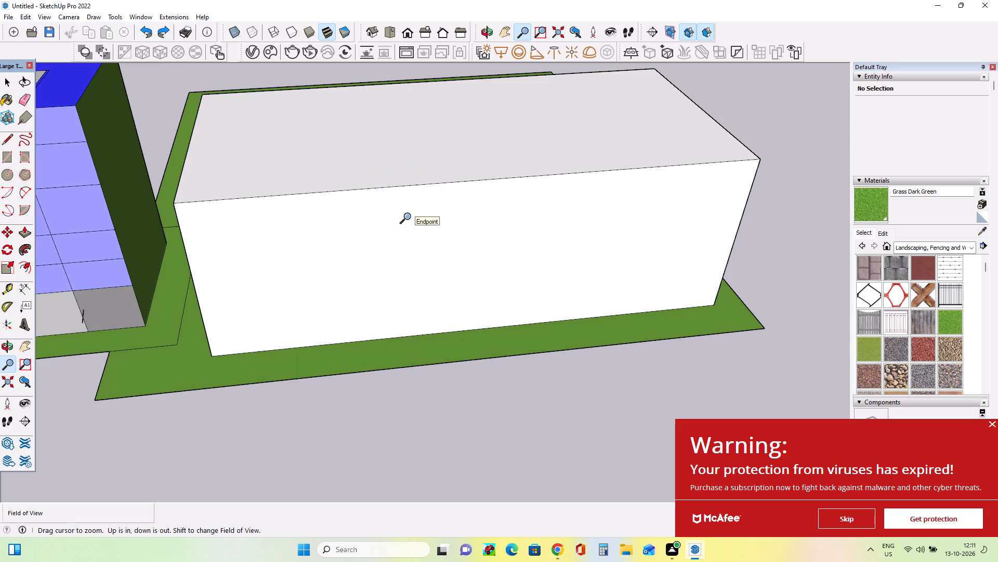
Draw a circle with a radius of about 31 ft 11 in on the wide block's front face, just below its top edge.
left_click_drag(450, 203, 457, 221)
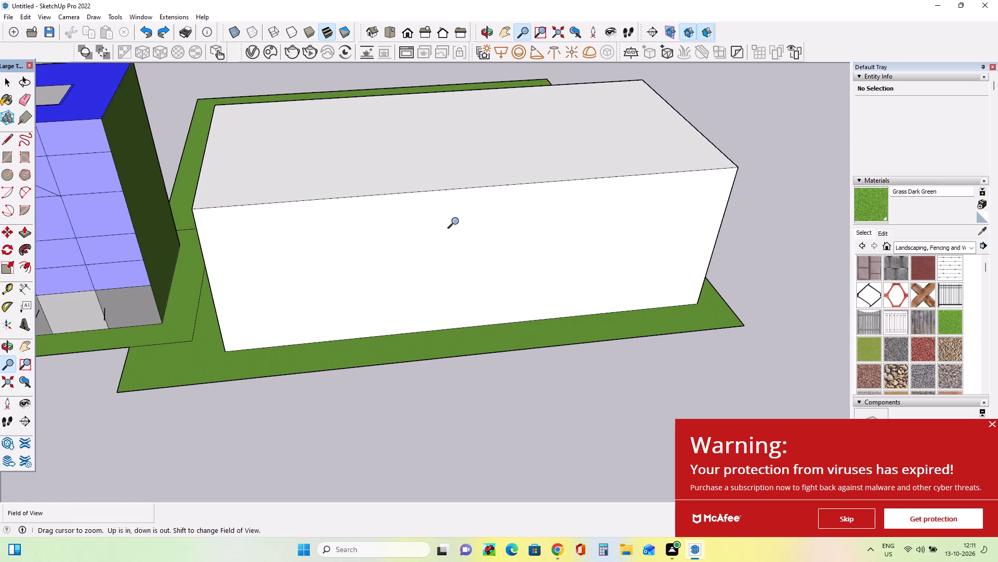
left_click_drag(457, 221, 445, 232)
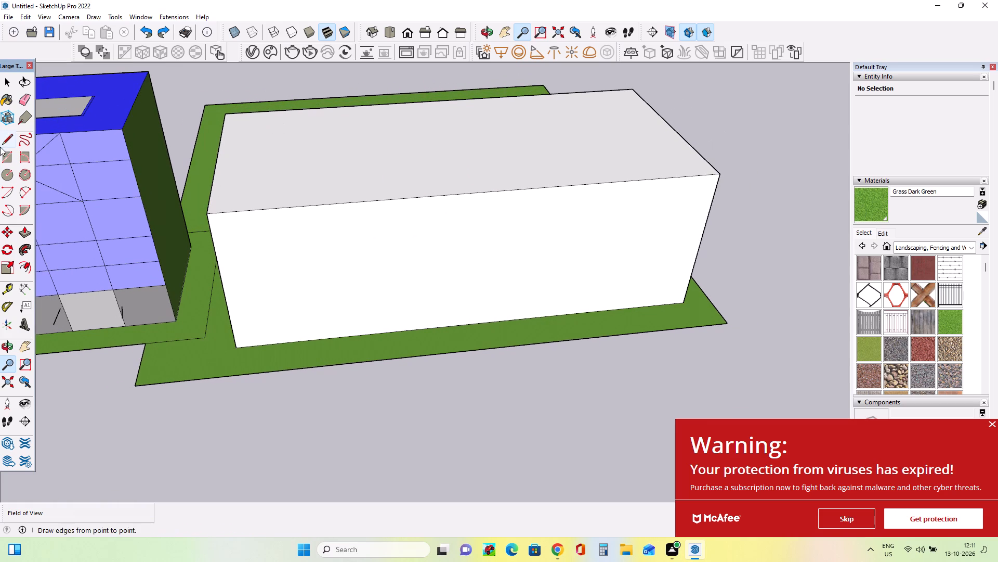
left_click(7, 178)
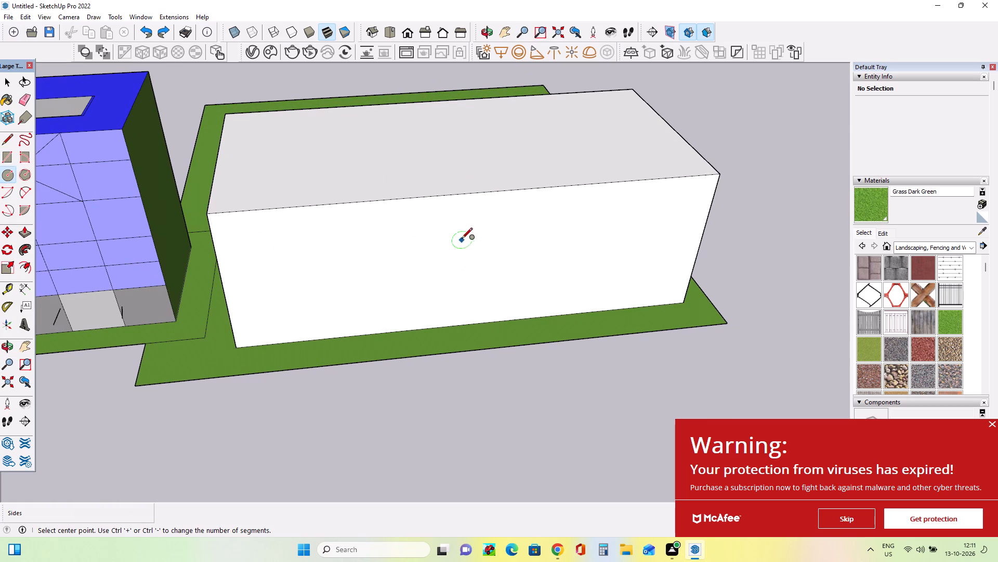
left_click_drag(450, 230, 434, 206)
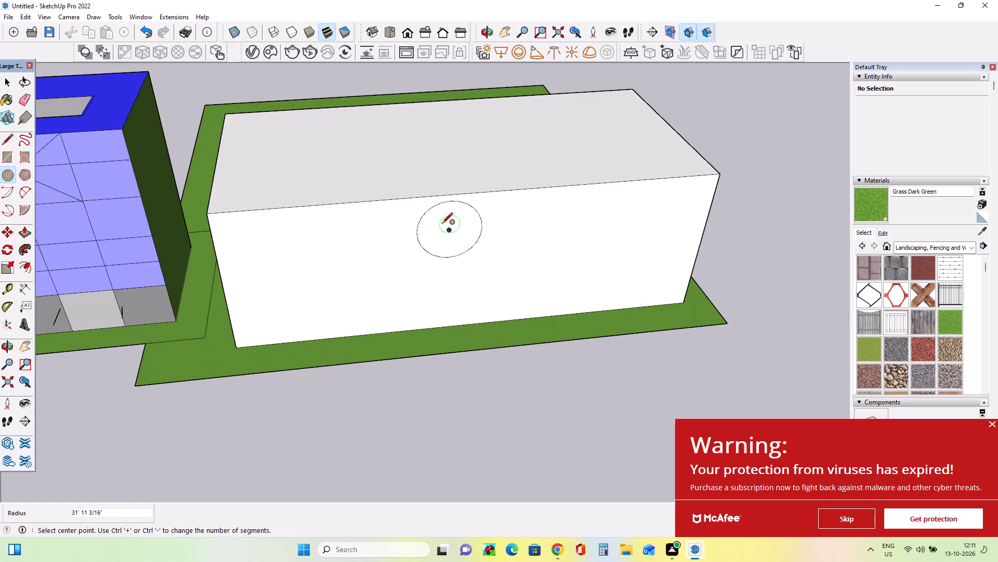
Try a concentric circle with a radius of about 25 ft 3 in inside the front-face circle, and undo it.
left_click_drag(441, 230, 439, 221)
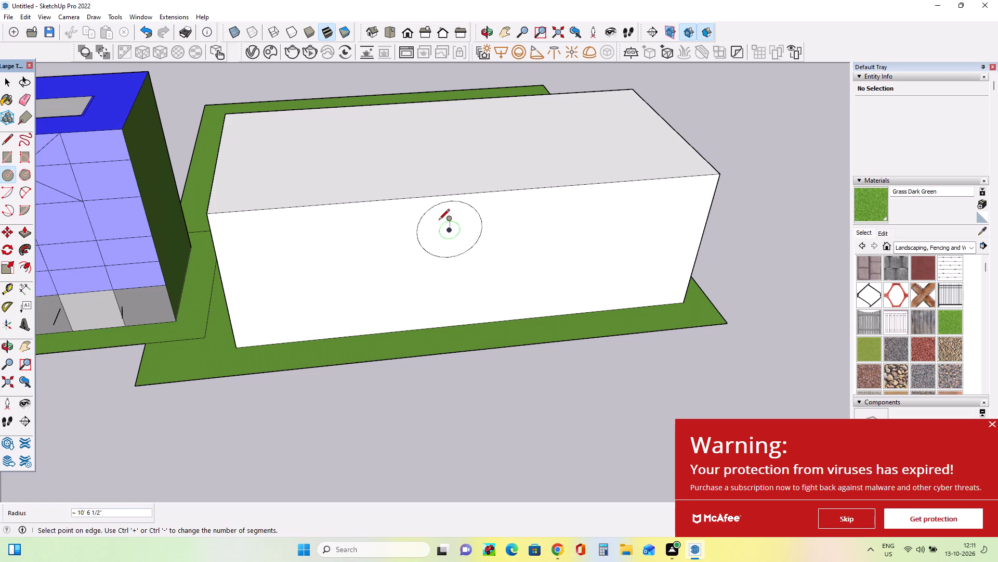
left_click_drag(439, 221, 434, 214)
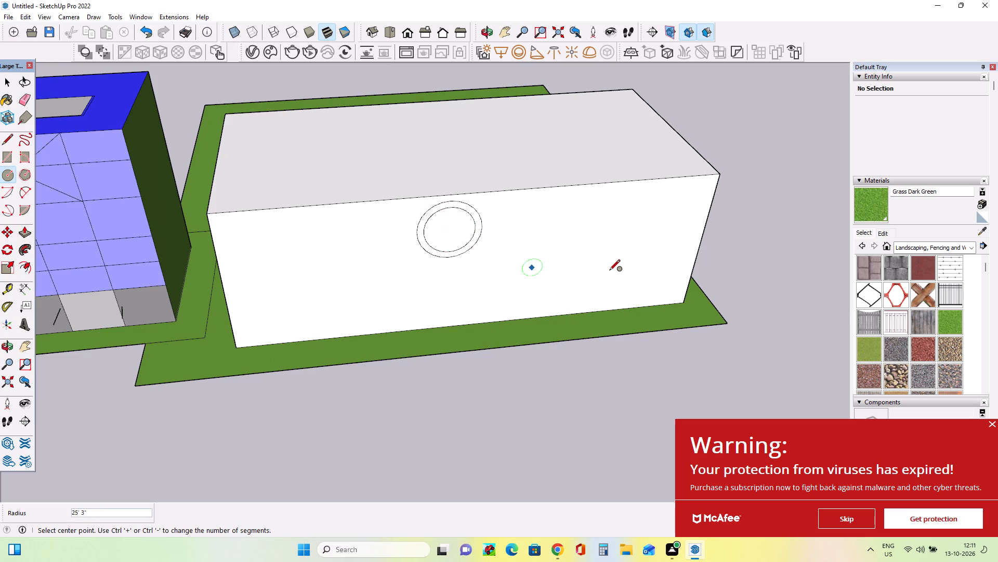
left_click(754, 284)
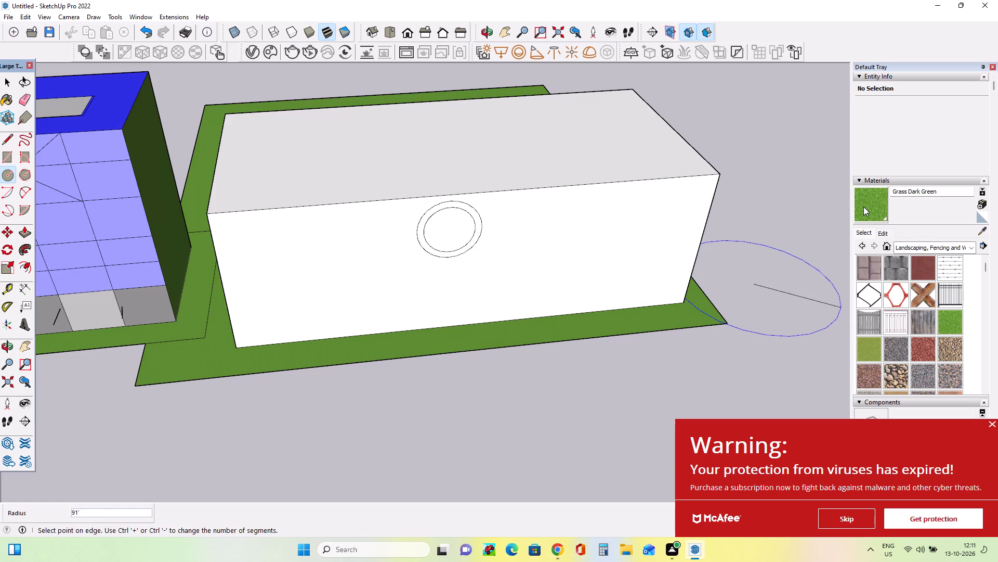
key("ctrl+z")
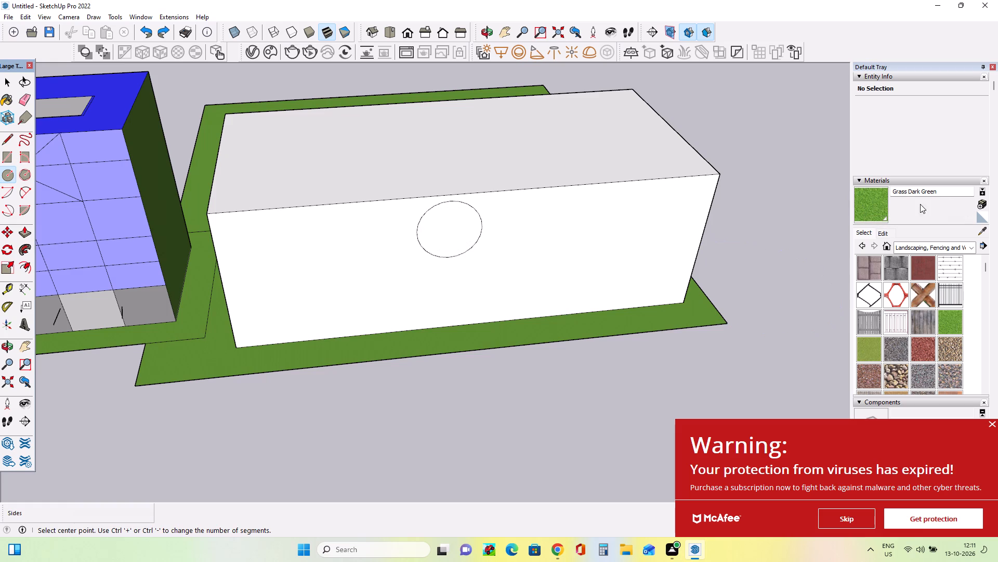
Switch the material library to the Colors collection and browse to its red swatches.
left_click(971, 251)
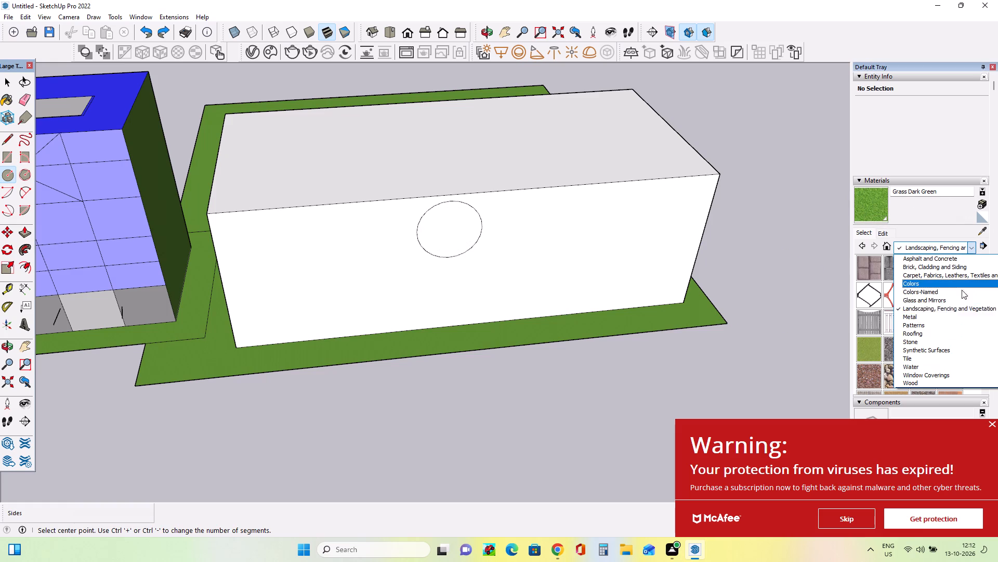
left_click_drag(927, 286, 876, 262)
scroll(914, 330, "down", 3)
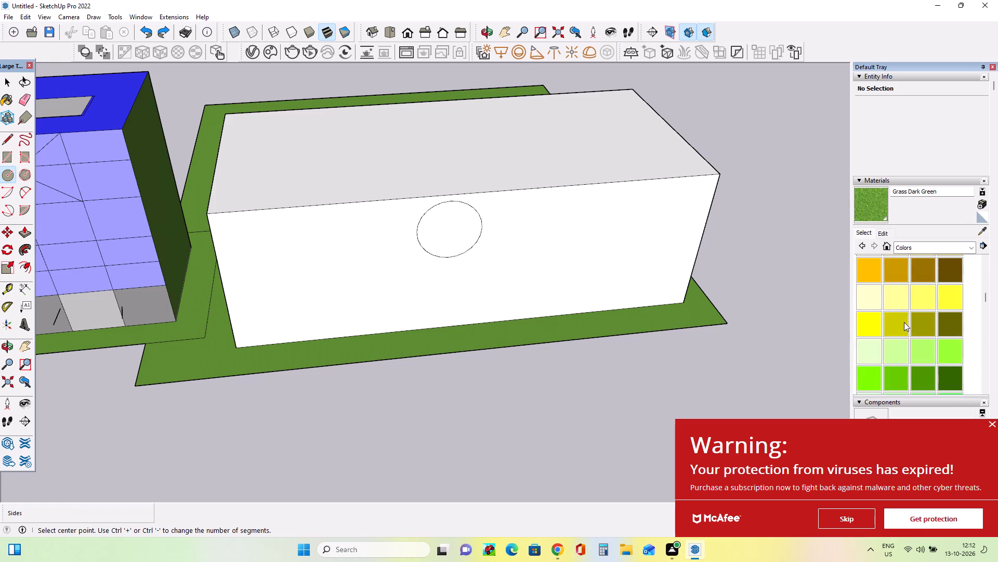
scroll(904, 322, "down", 7)
scroll(900, 320, "up", 6)
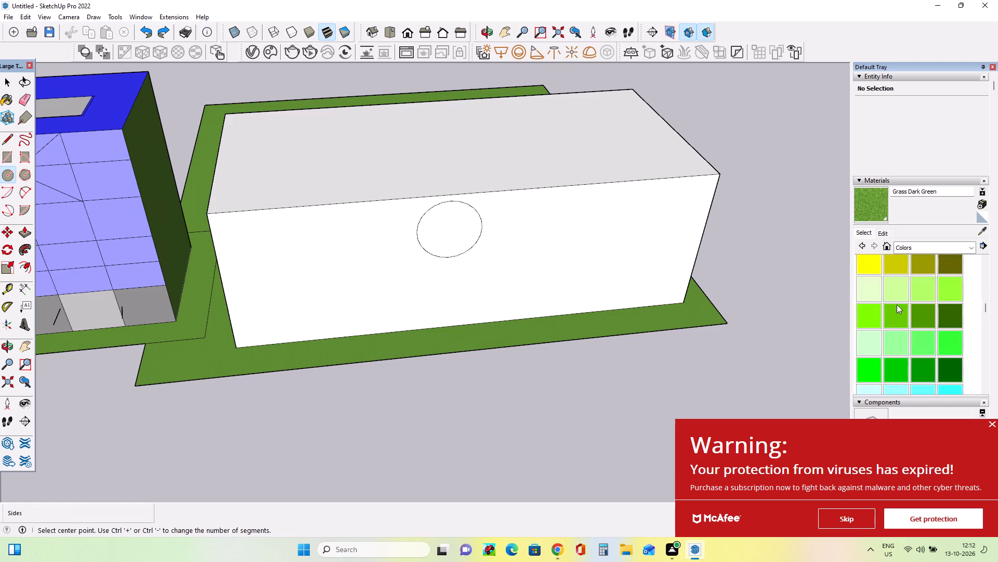
scroll(897, 301, "up", 5)
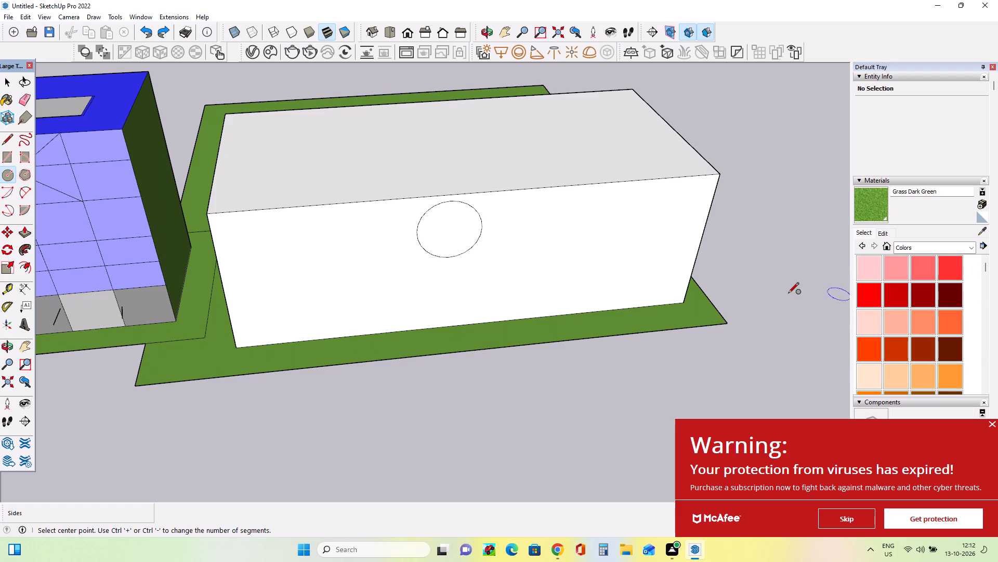
left_click(873, 300)
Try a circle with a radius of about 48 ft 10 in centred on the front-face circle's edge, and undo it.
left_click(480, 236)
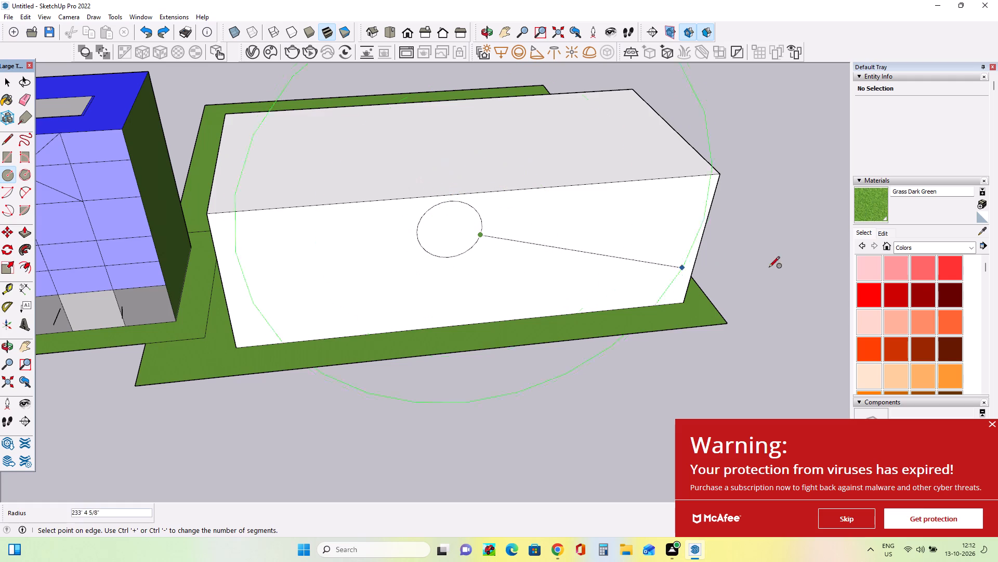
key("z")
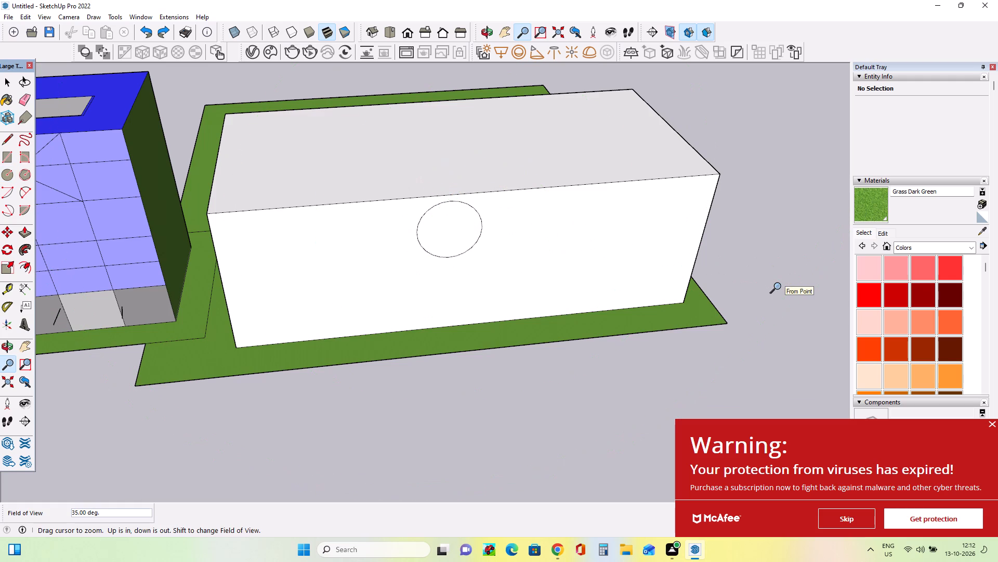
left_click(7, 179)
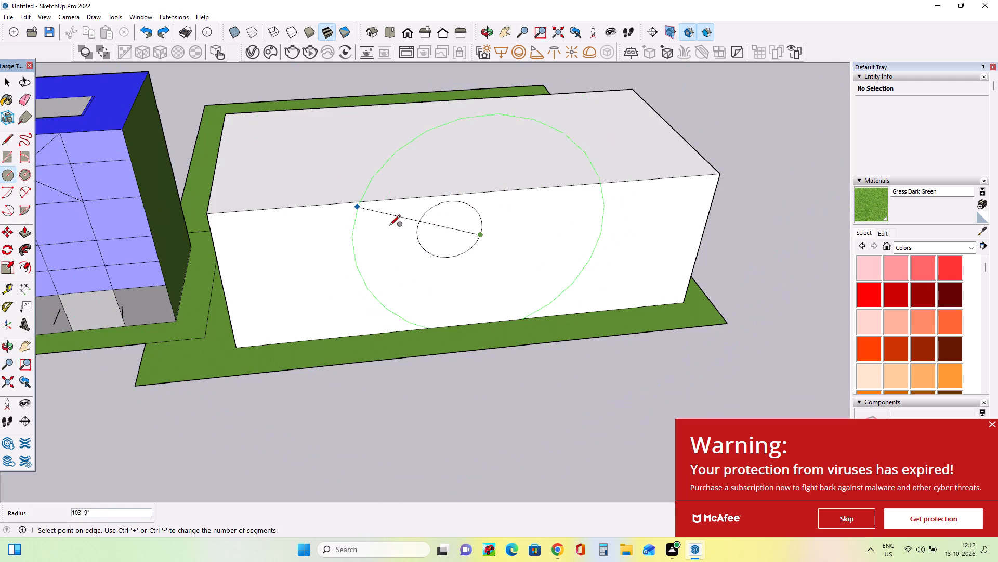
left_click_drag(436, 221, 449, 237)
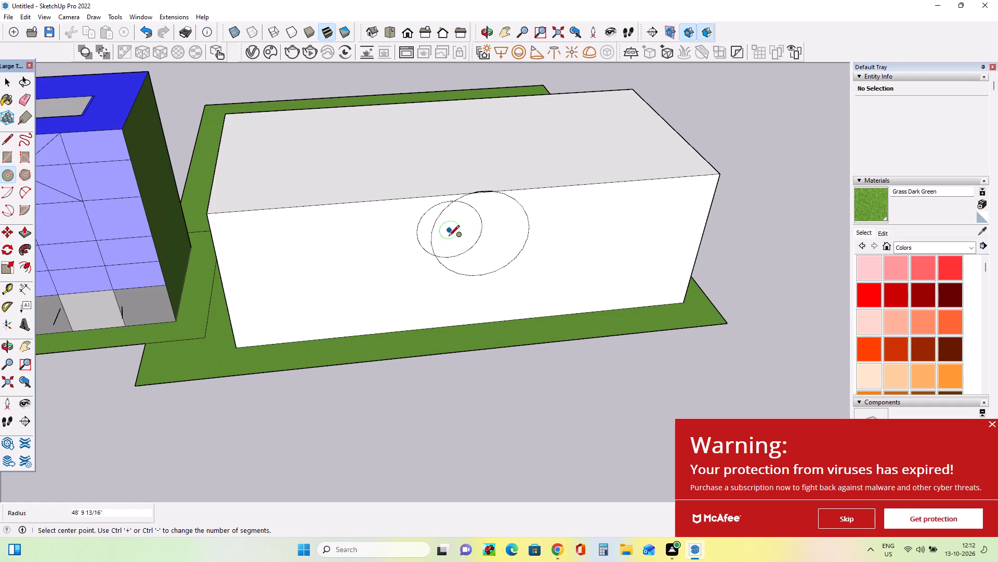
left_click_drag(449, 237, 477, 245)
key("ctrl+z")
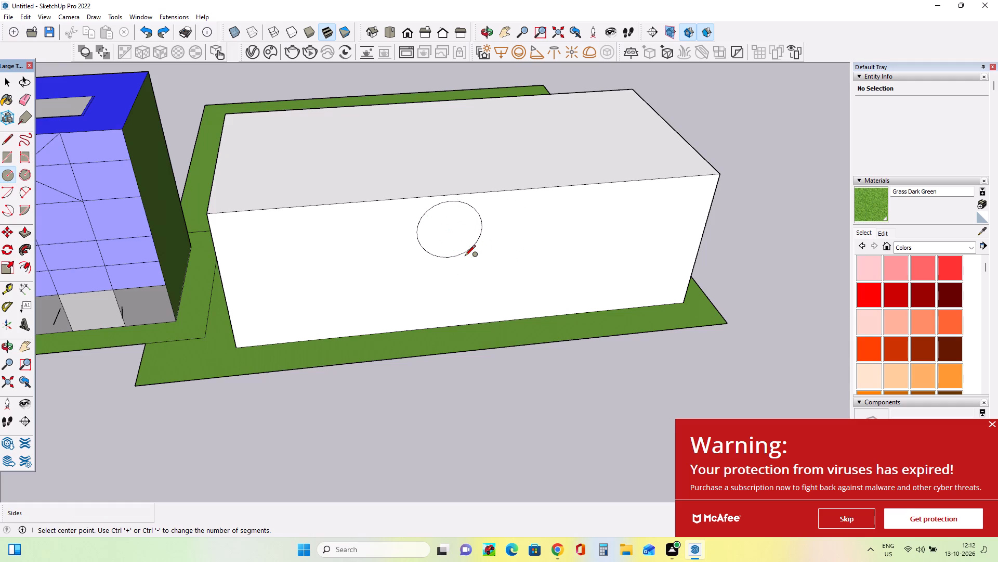
Draw a concentric inner circle with a radius of about 15 ft 10 in inside the circle on the wide block's front face.
left_click_drag(444, 225, 445, 225)
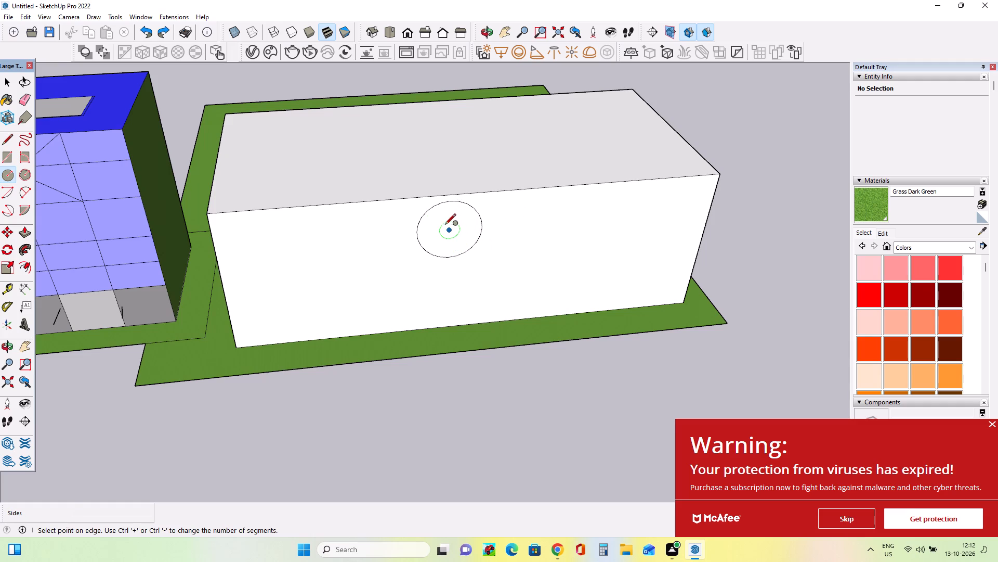
left_click_drag(445, 225, 454, 217)
left_click_drag(454, 217, 454, 216)
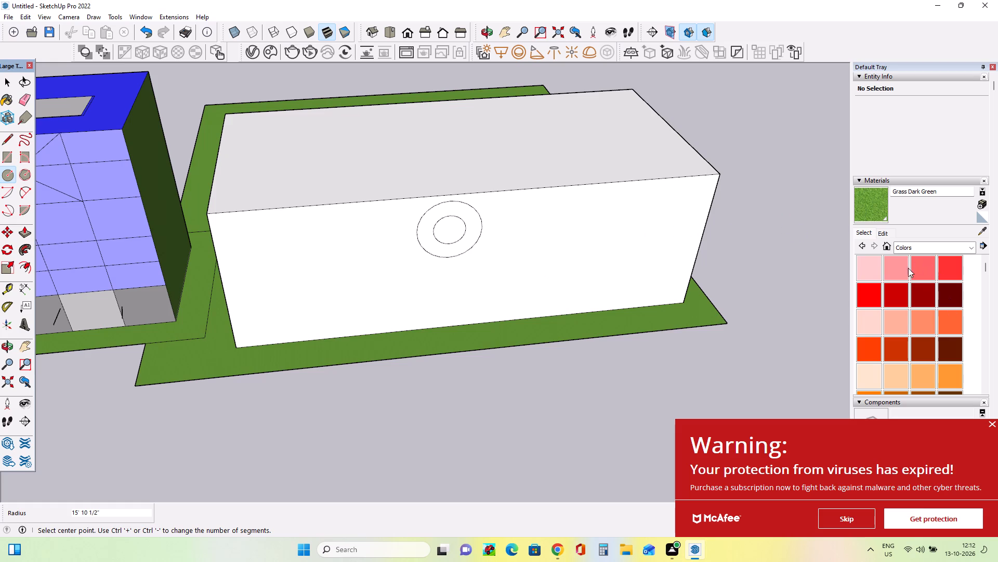
Paint the inner circle on the wide block's front face with red Color A04.
left_click(956, 272)
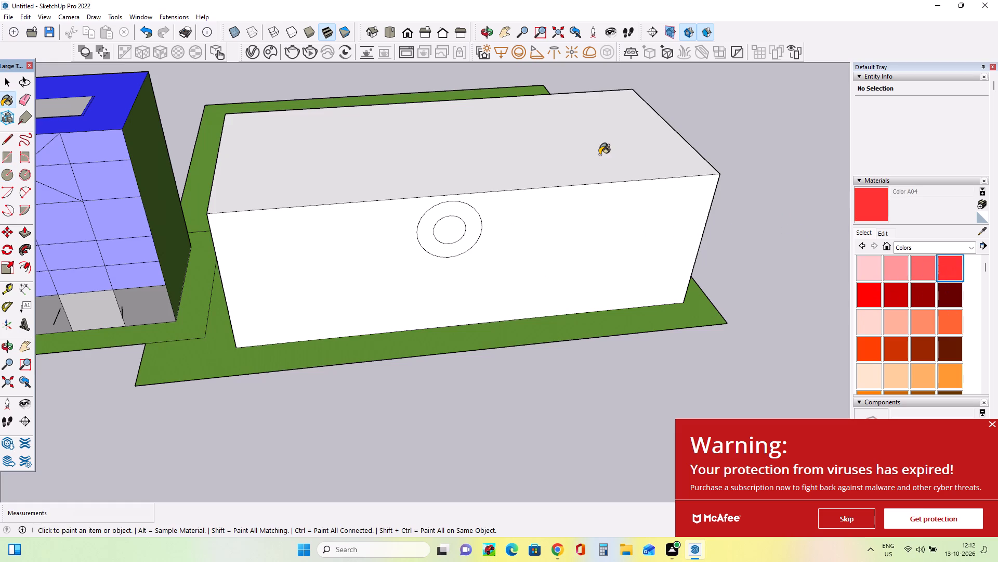
left_click_drag(556, 56, 506, 184)
right_click(508, 183)
left_click(448, 234)
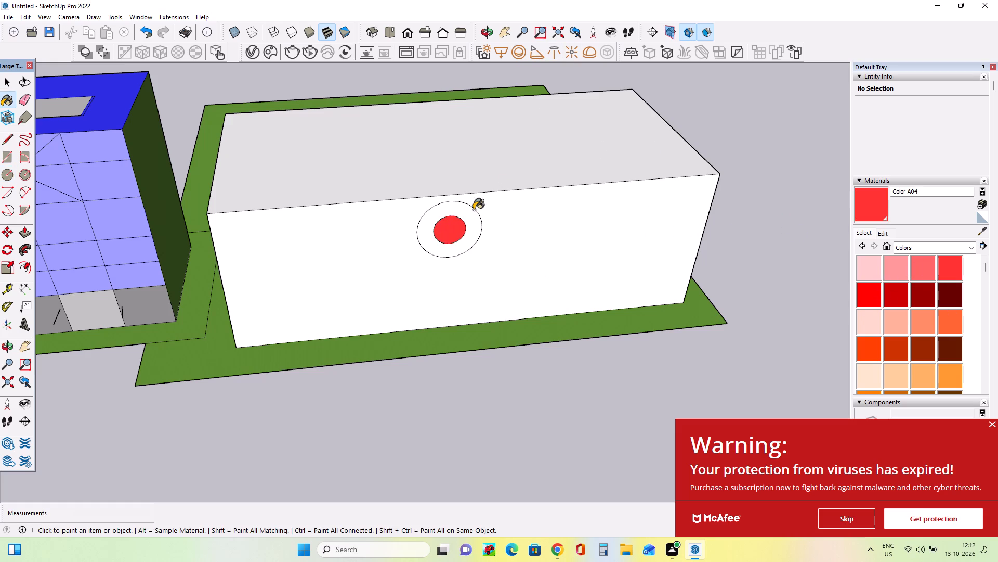
left_click(475, 209)
left_click(475, 209)
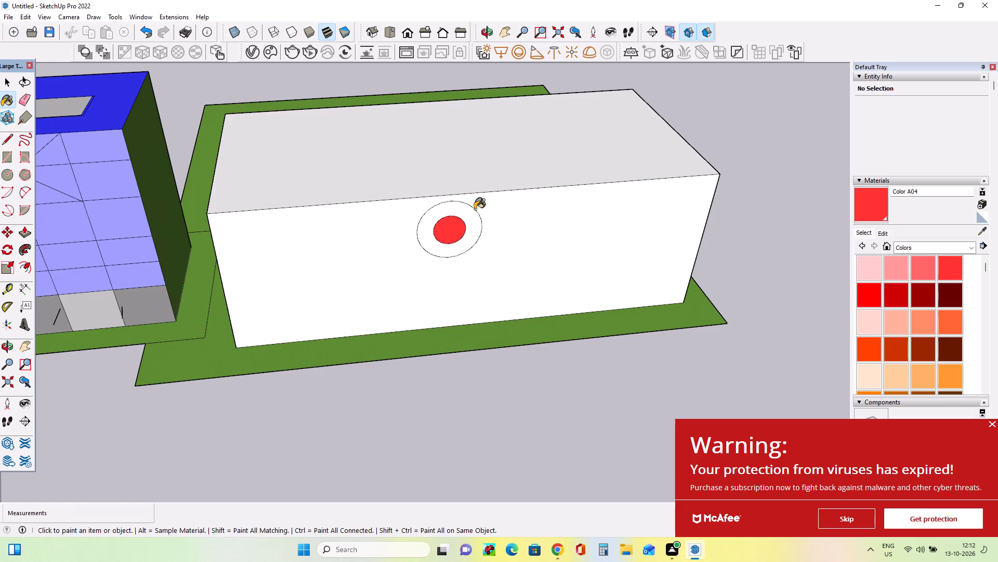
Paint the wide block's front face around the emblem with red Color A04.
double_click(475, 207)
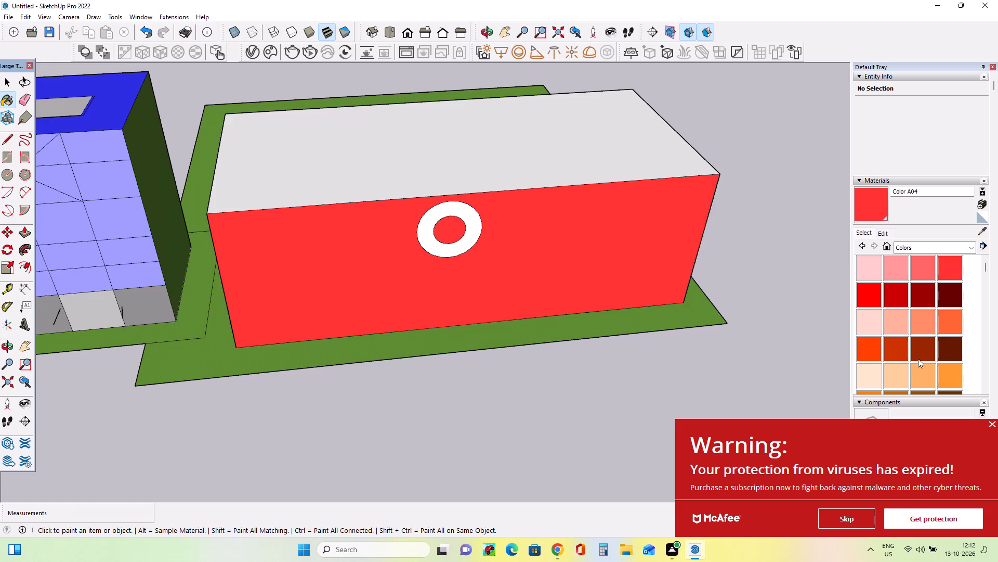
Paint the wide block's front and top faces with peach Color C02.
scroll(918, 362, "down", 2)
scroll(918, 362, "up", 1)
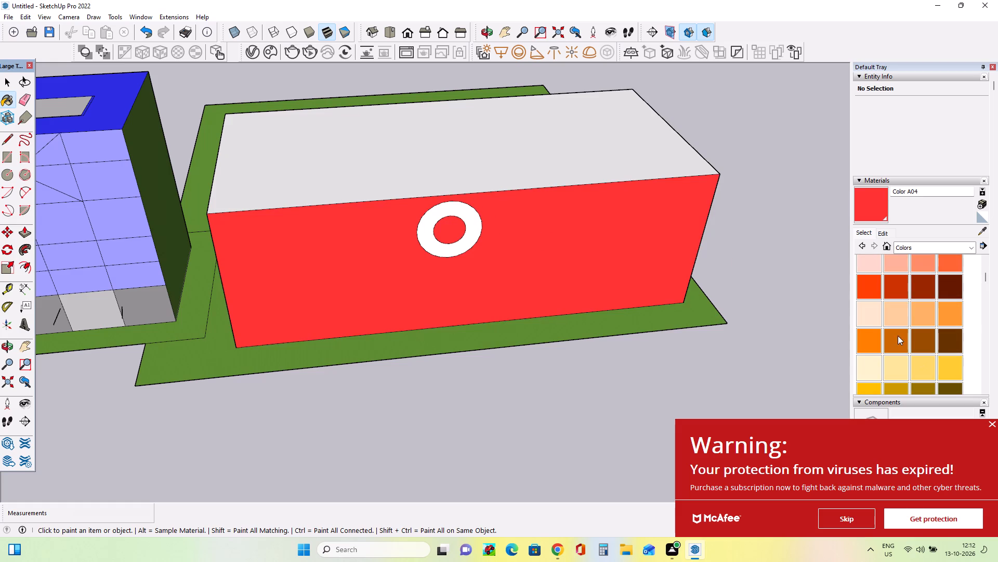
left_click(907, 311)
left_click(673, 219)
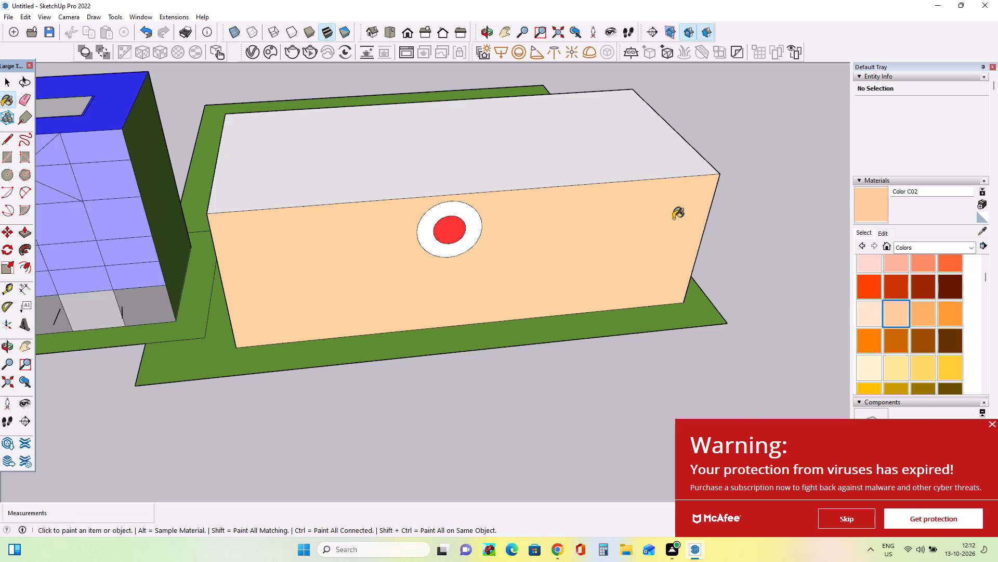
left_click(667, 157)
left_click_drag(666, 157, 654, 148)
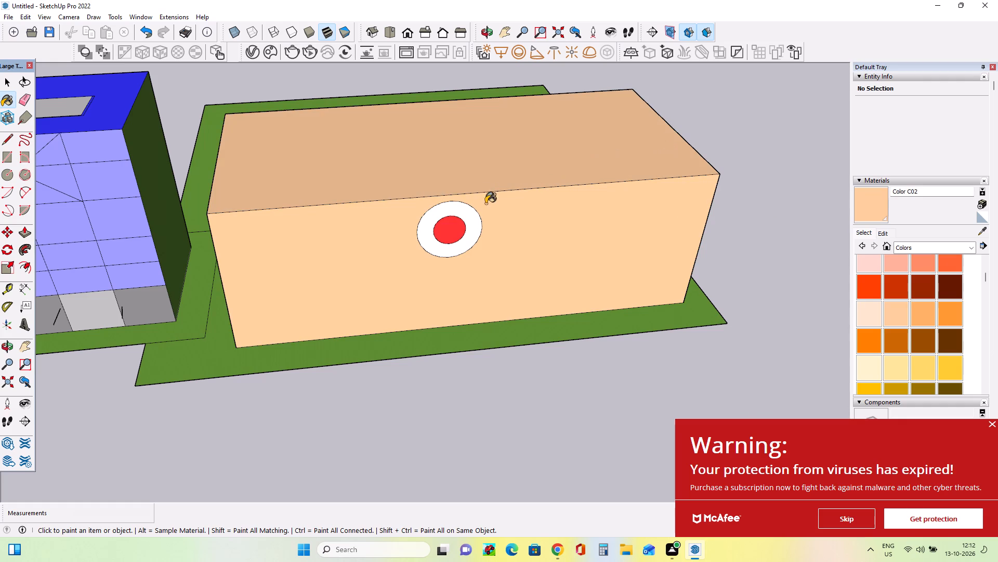
Paint the wide block's front and top faces with pale green Color G01 from the Colors collection.
scroll(997, 253, "down", 4)
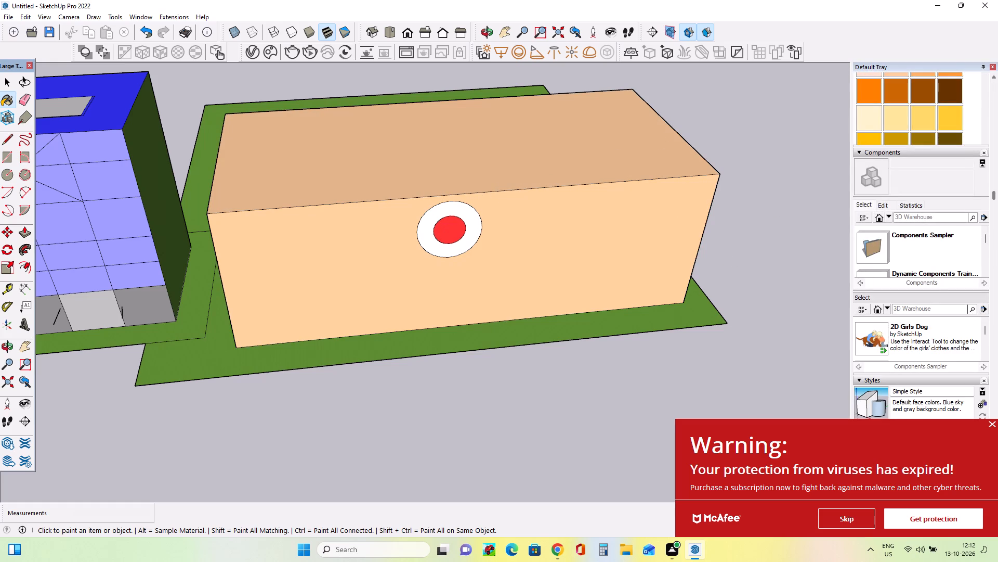
scroll(997, 233, "up", 5)
scroll(988, 249, "down", 5)
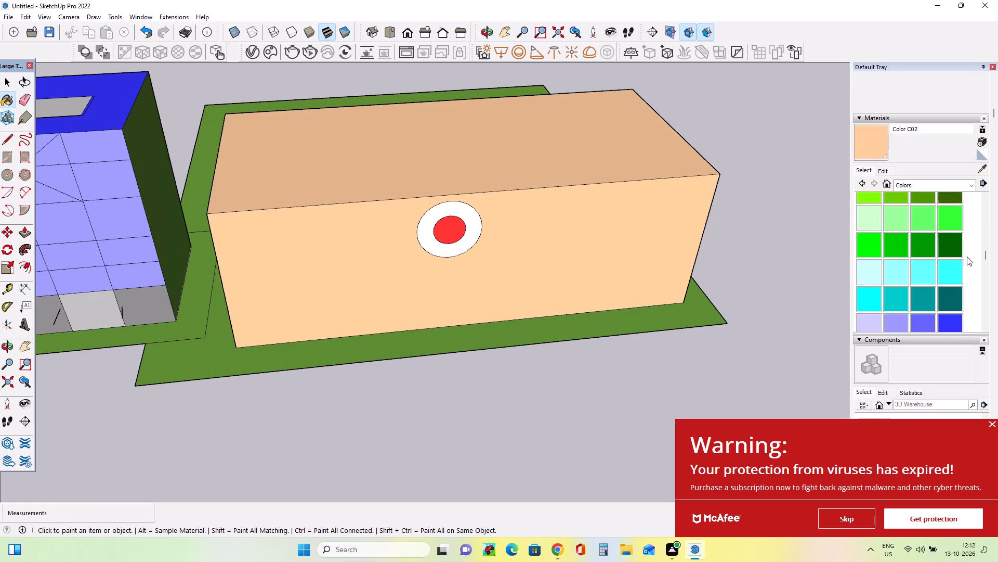
scroll(967, 257, "up", 1)
left_click(869, 282)
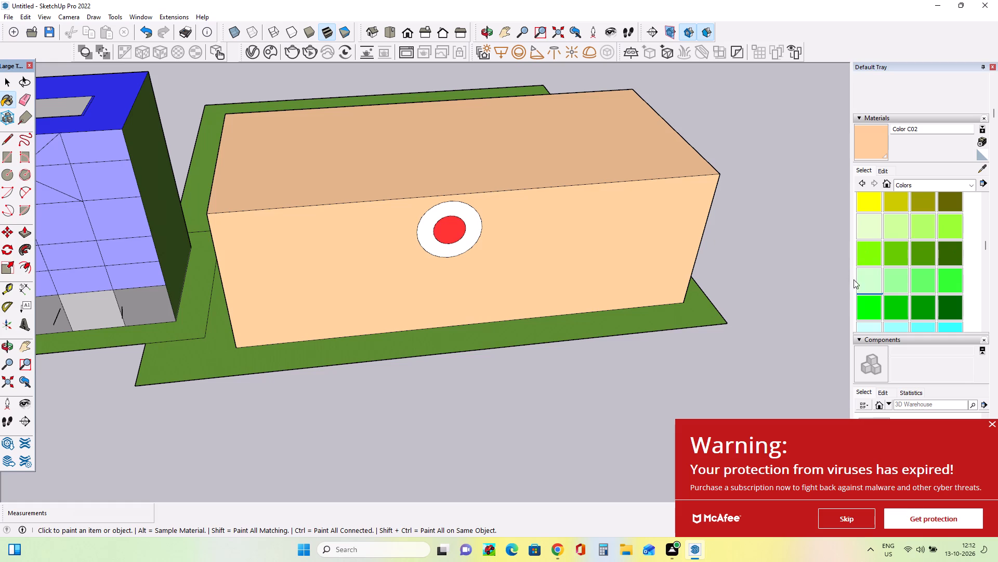
left_click(621, 273)
left_click(602, 97)
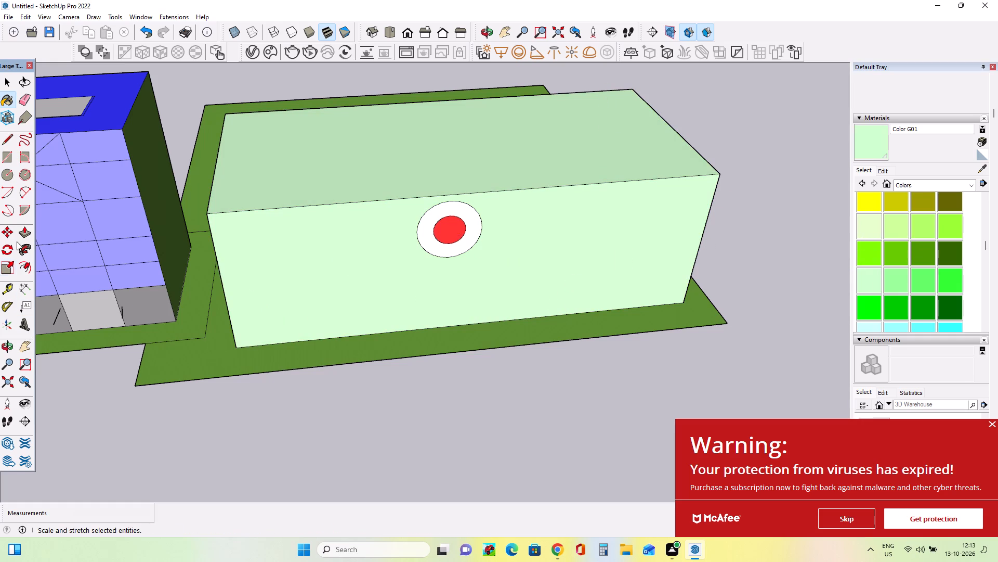
Draw a rectangle about 360 ft 5 in by 63 ft 9 in along the base of the wide block's front face.
left_click(9, 157)
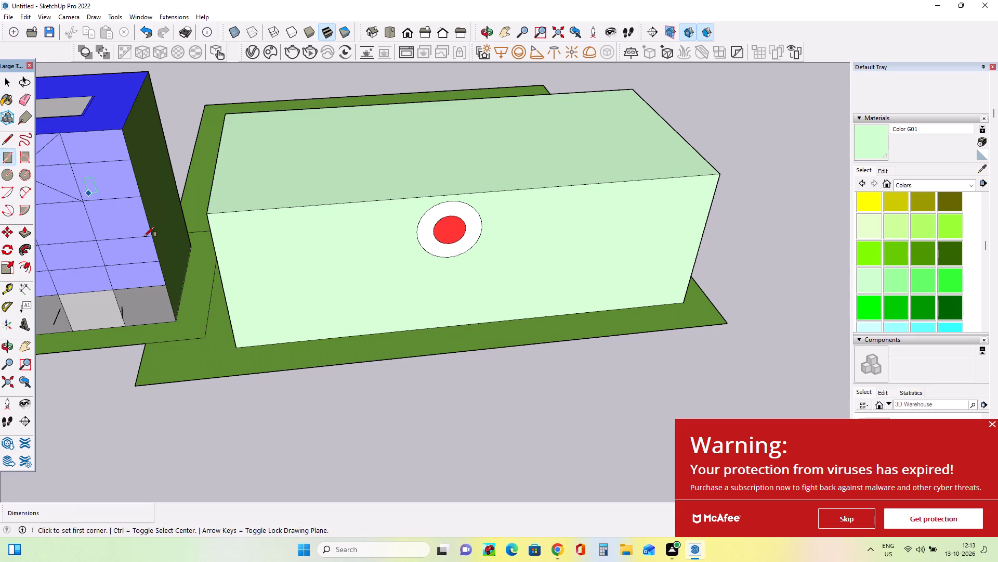
left_click_drag(293, 293, 493, 322)
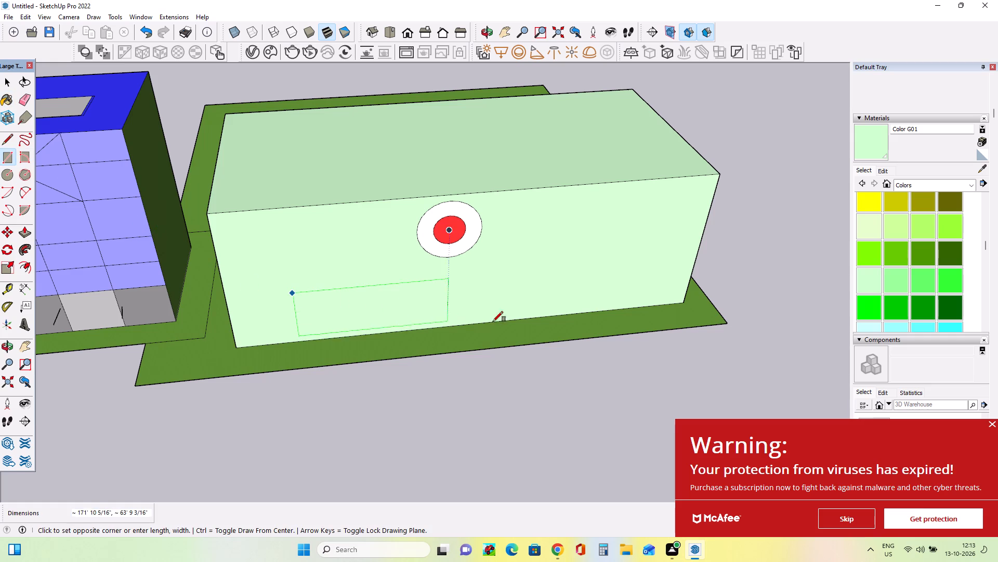
left_click_drag(493, 322, 625, 311)
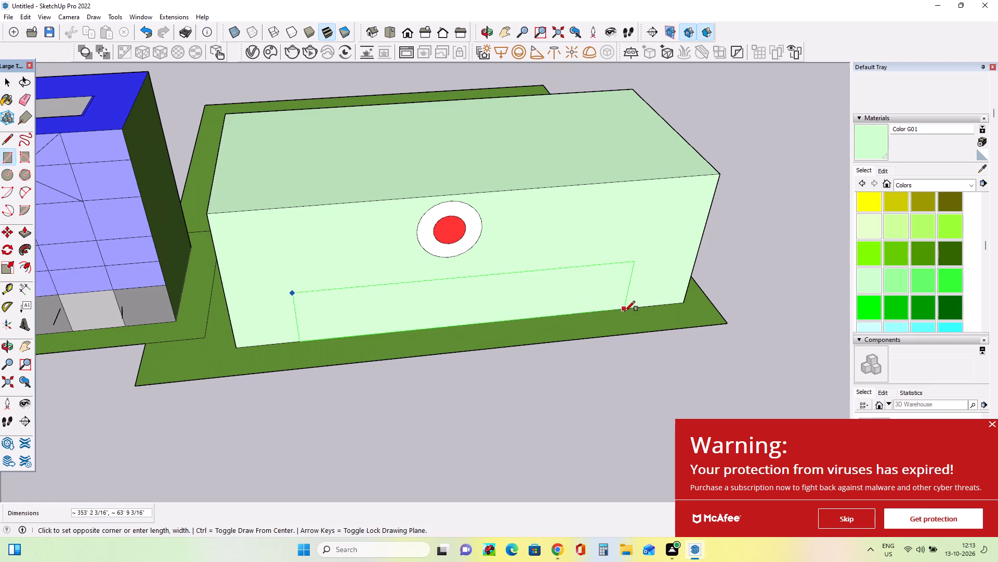
left_click_drag(625, 311, 630, 310)
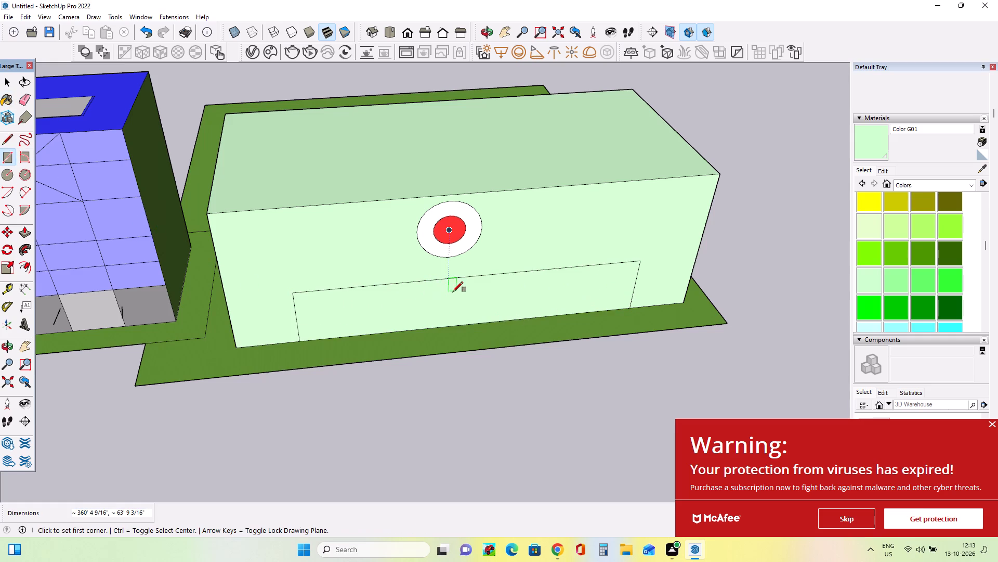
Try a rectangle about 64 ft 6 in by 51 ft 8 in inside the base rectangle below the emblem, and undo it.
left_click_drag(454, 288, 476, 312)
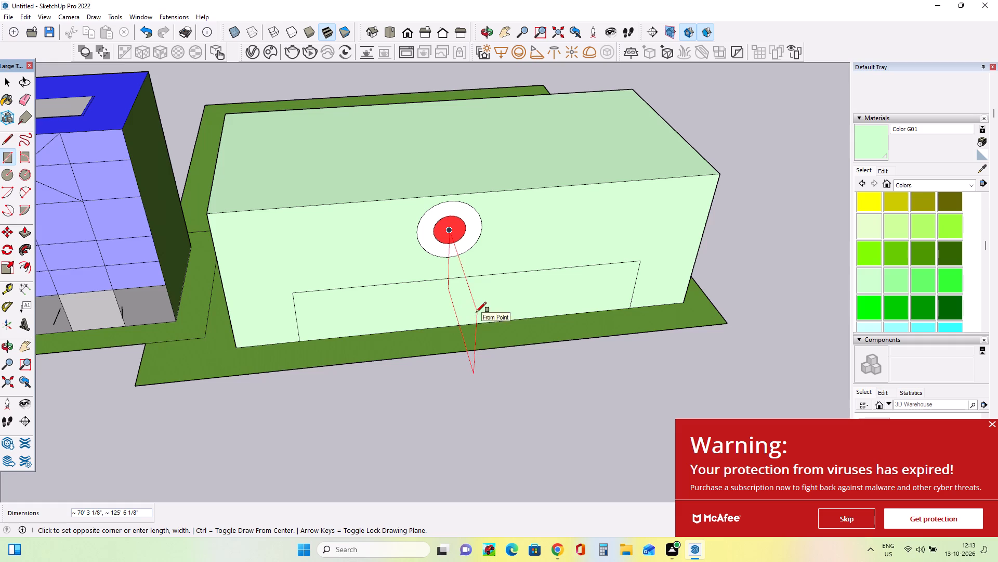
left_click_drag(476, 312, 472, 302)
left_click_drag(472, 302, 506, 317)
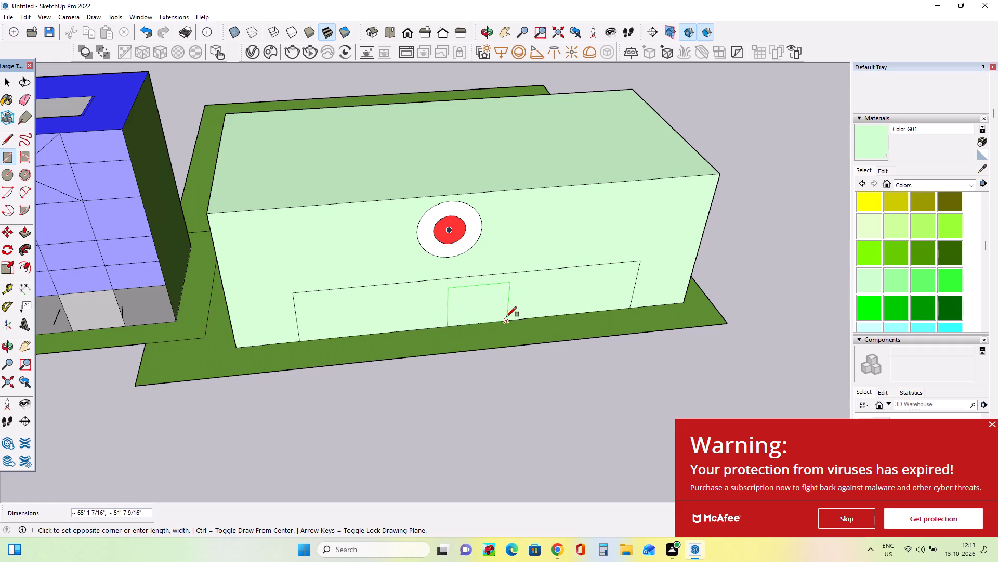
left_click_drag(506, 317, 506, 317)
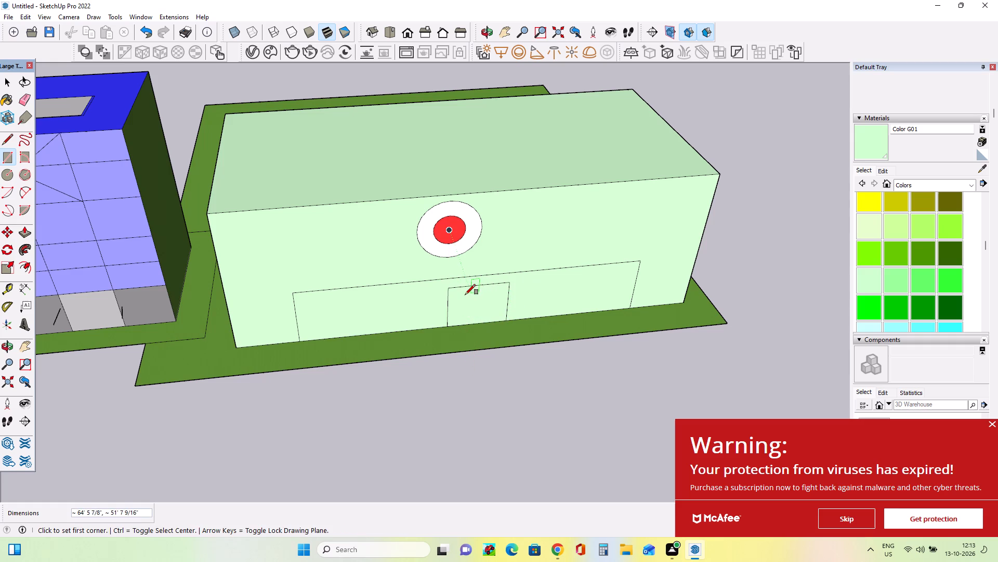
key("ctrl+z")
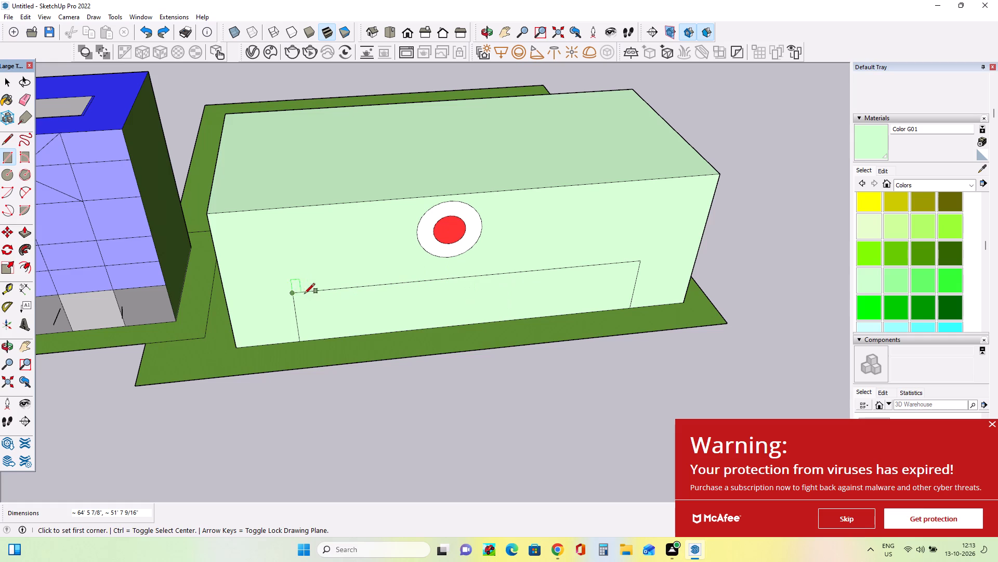
Draw two nested full-height rectangles, about 336 ft 9 in and 310 ft 2 in wide, inside the front face's base rectangle.
left_click_drag(304, 291, 414, 340)
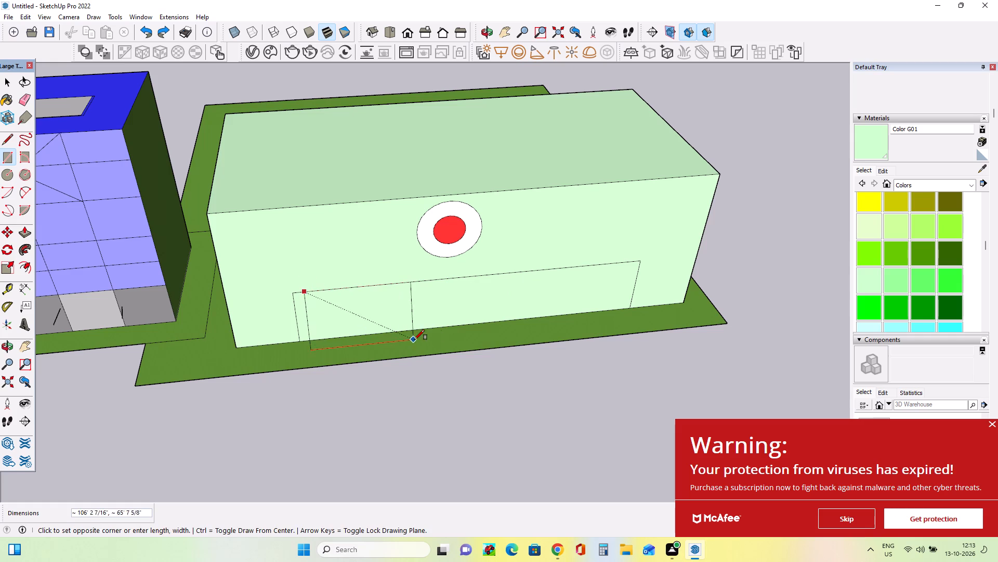
left_click_drag(414, 340, 614, 310)
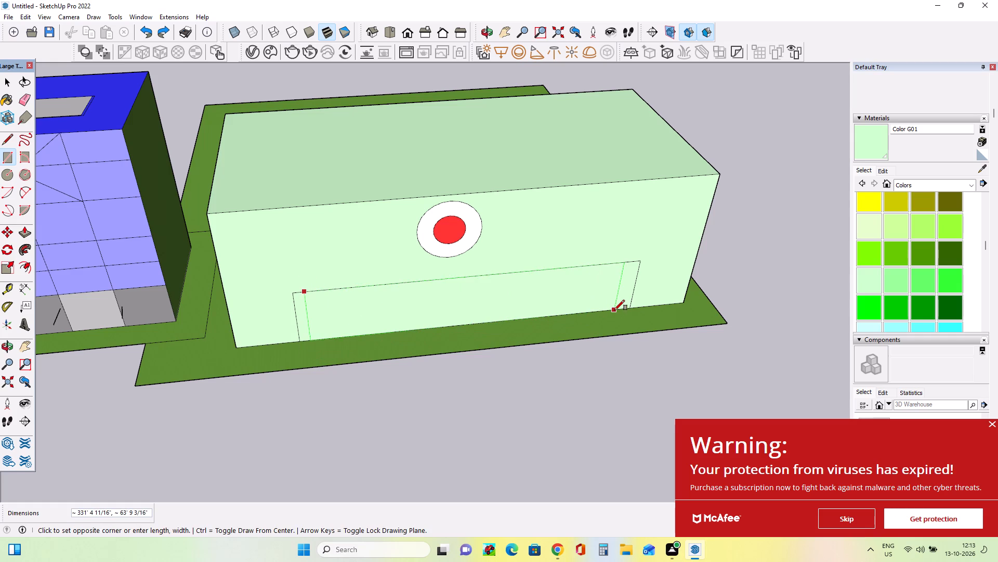
left_click_drag(614, 310, 619, 310)
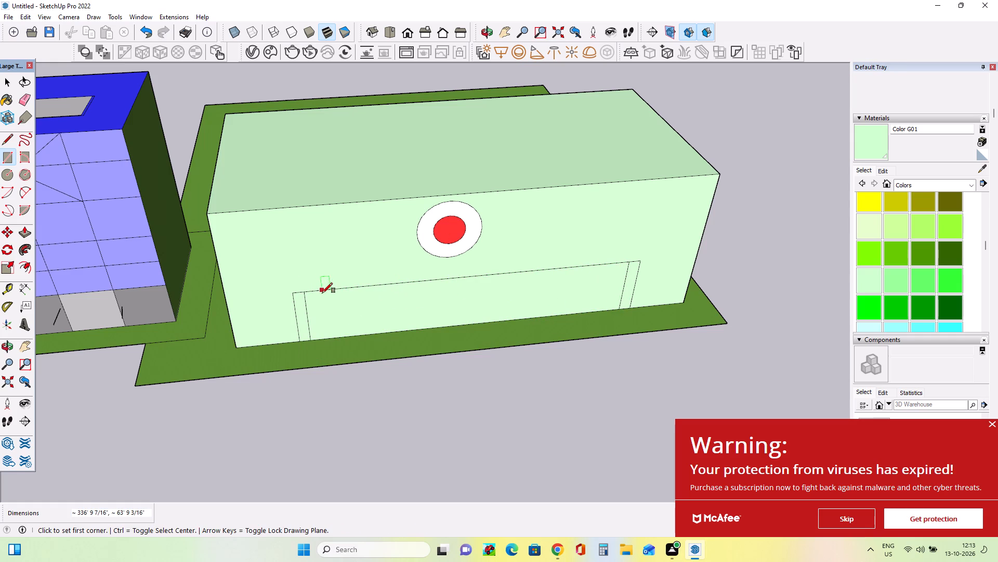
left_click_drag(320, 291, 422, 338)
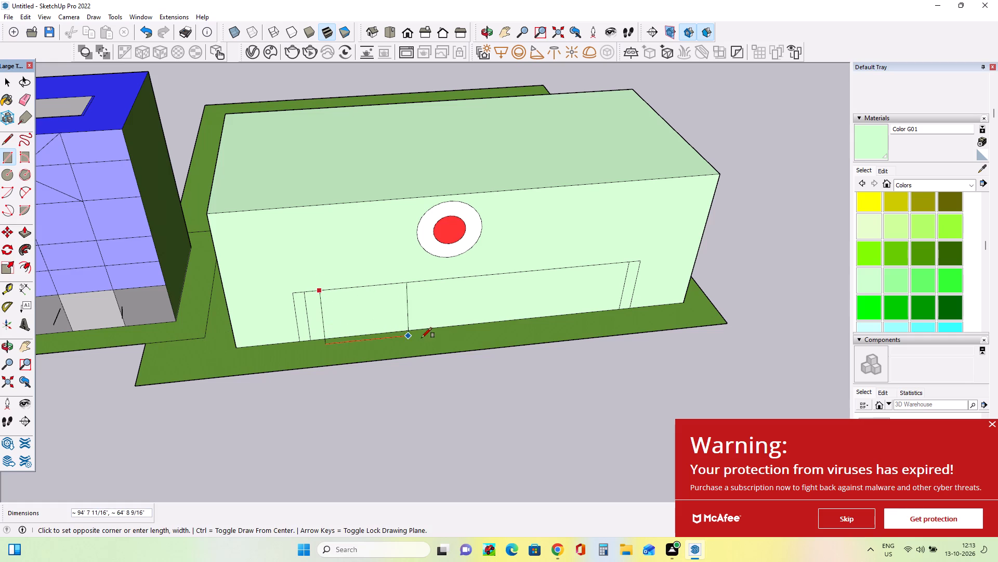
left_click_drag(422, 338, 605, 306)
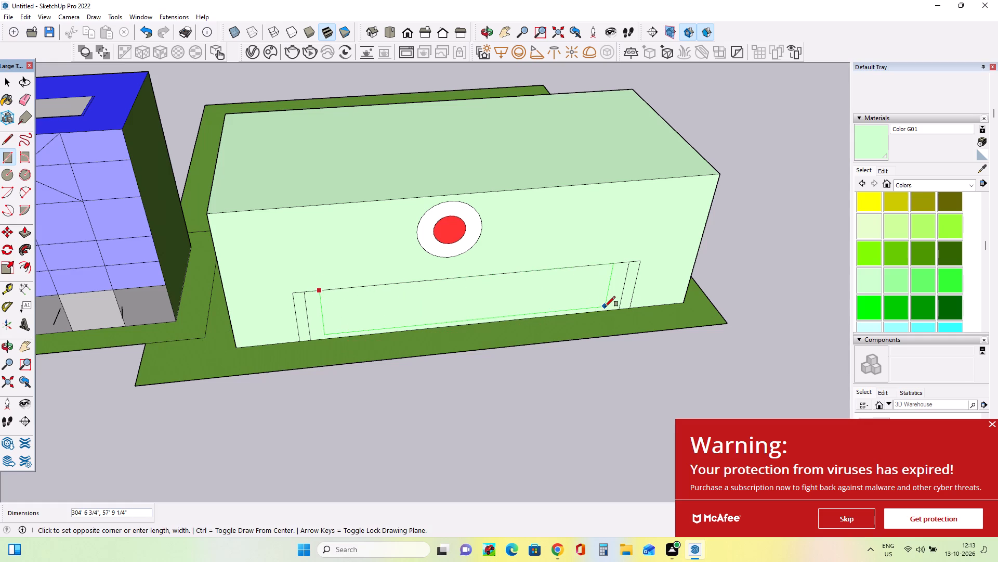
left_click_drag(605, 306, 609, 311)
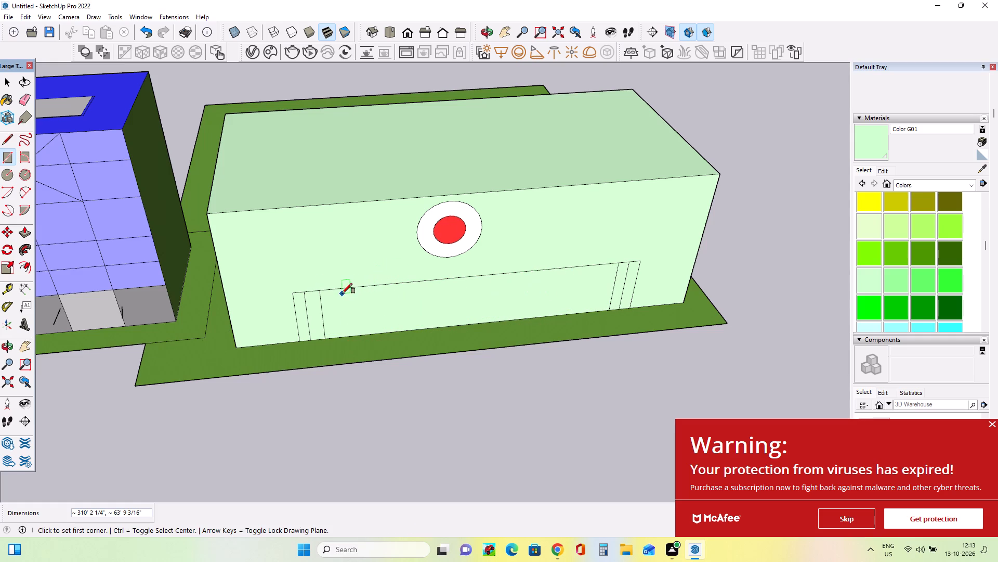
Draw two more nested full-height rectangles, about 284 ft 4 in and 252 ft 6 in wide, inside the previous ones.
left_click_drag(334, 290, 352, 308)
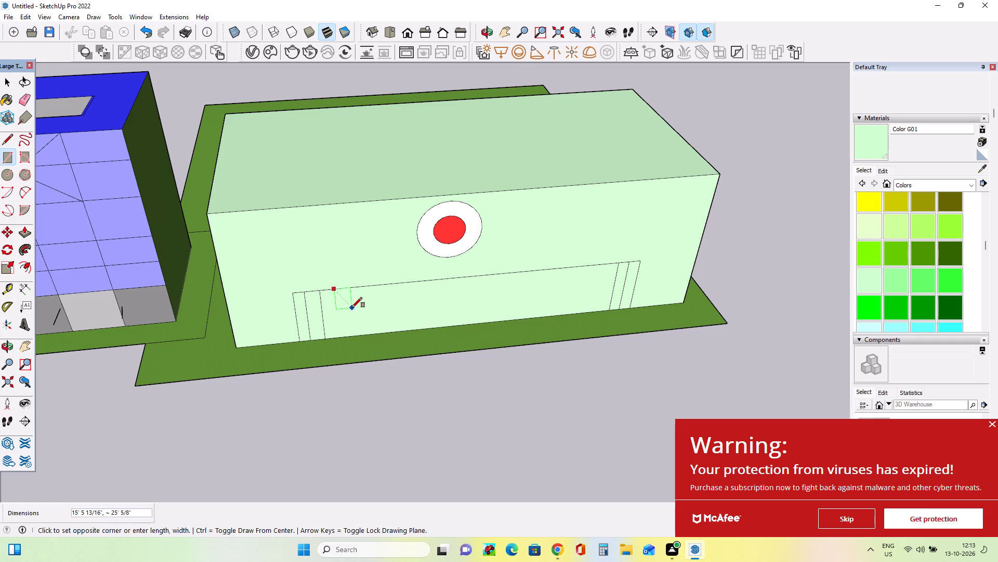
left_click_drag(352, 308, 564, 333)
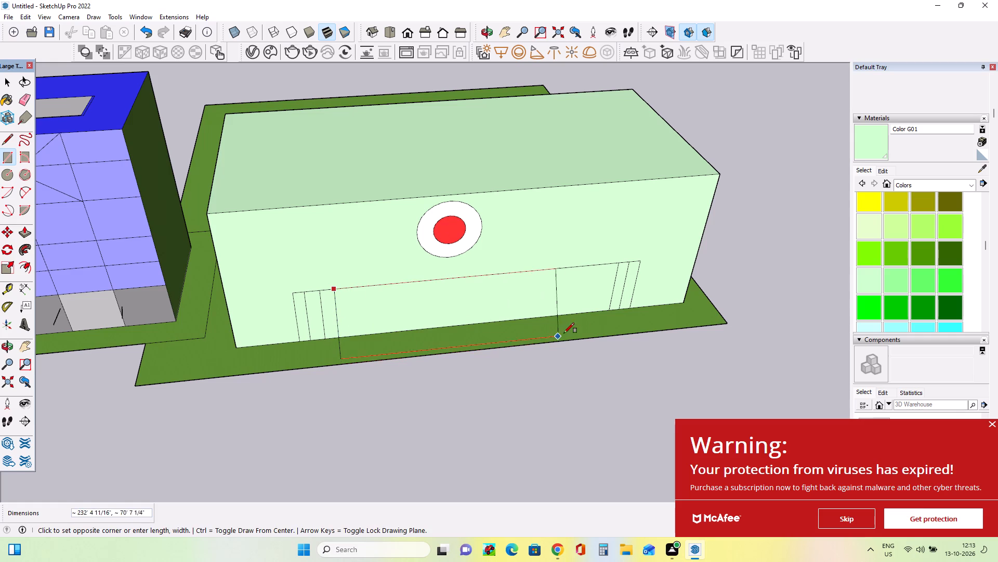
left_click_drag(564, 333, 599, 309)
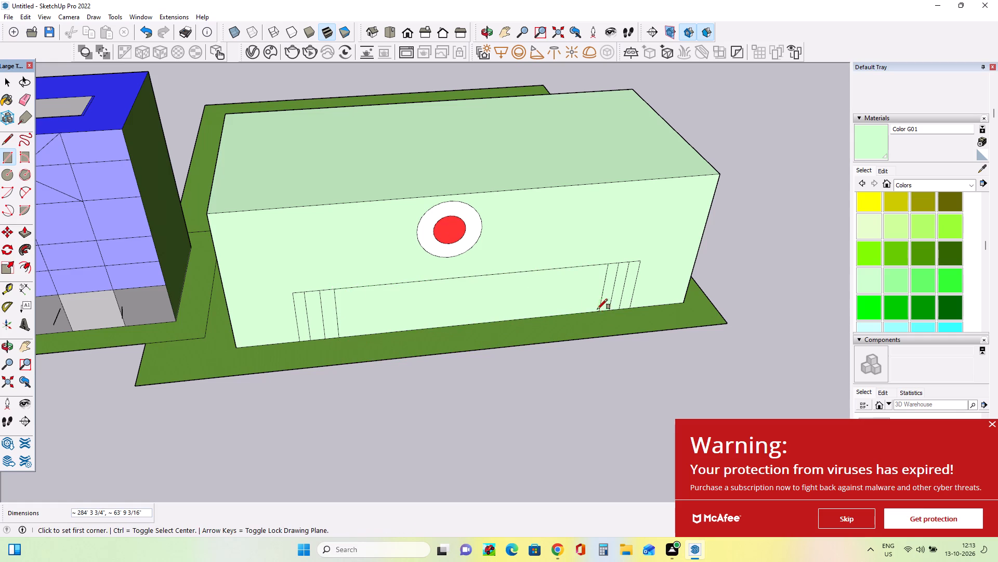
left_click_drag(352, 288, 356, 300)
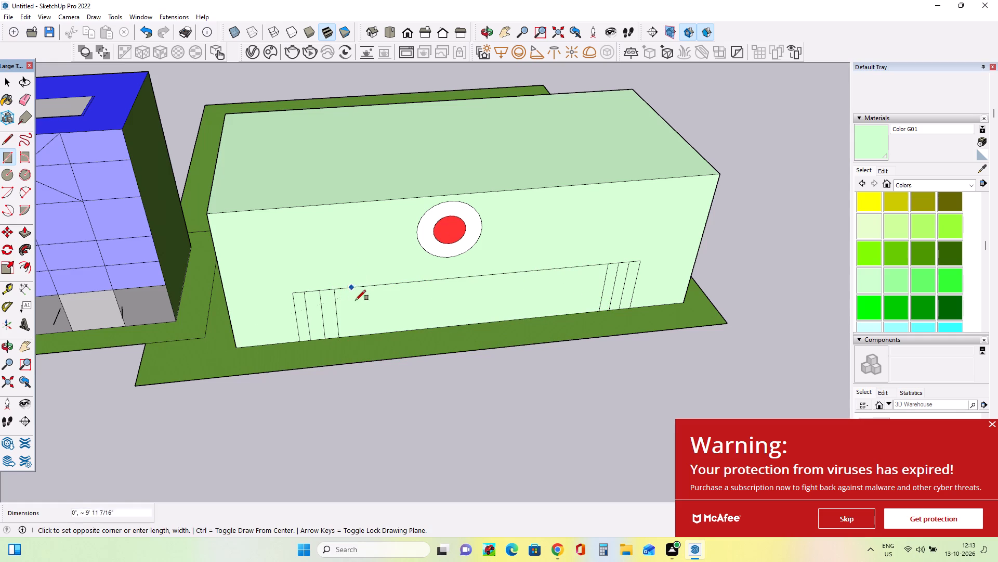
left_click_drag(356, 300, 576, 318)
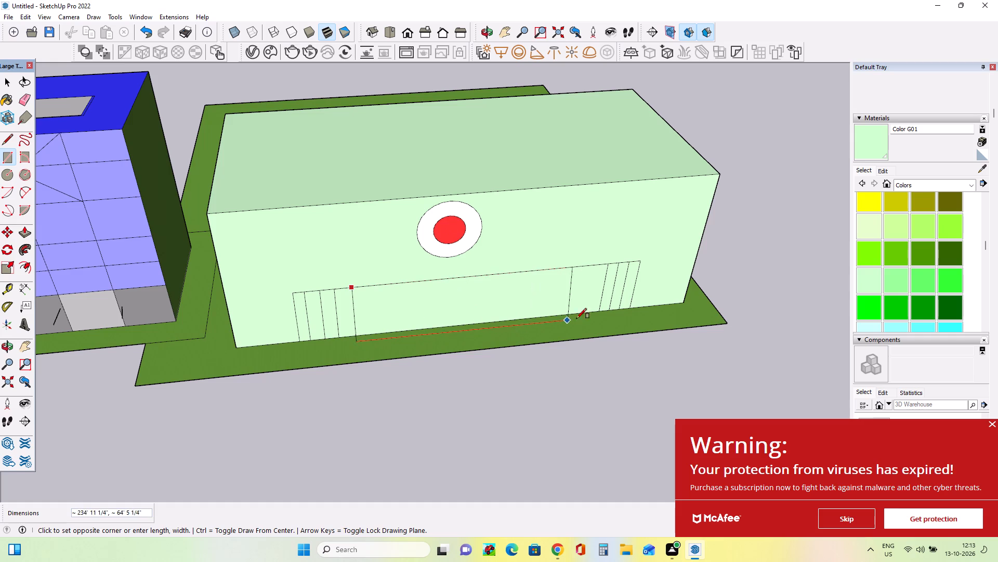
left_click_drag(576, 318, 587, 315)
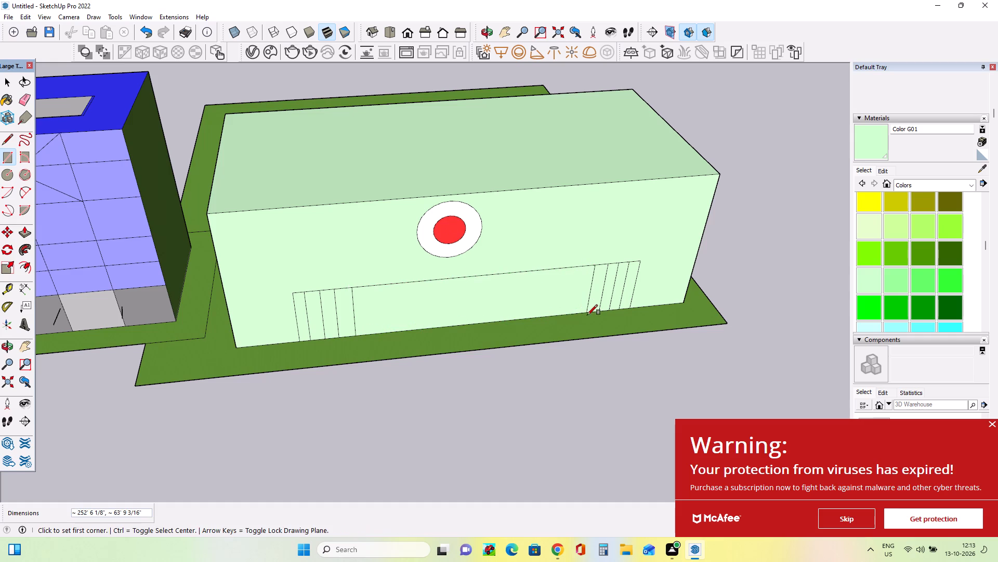
Draw two further nested full-height rectangles, about 213 ft 2 in and 180 ft 10 in wide, inside the previous ones.
left_click_drag(372, 288, 523, 319)
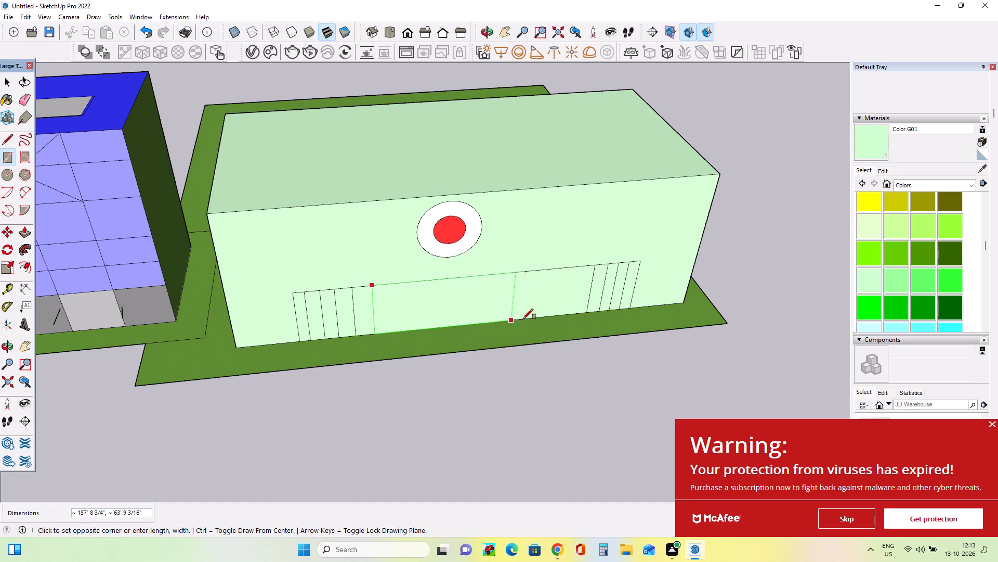
left_click_drag(523, 319, 570, 315)
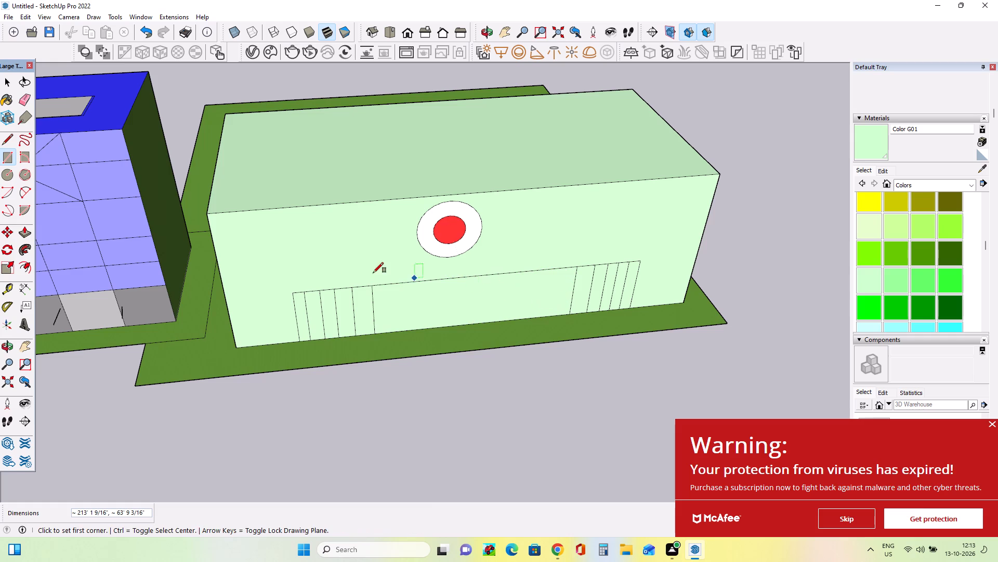
left_click_drag(386, 285, 473, 309)
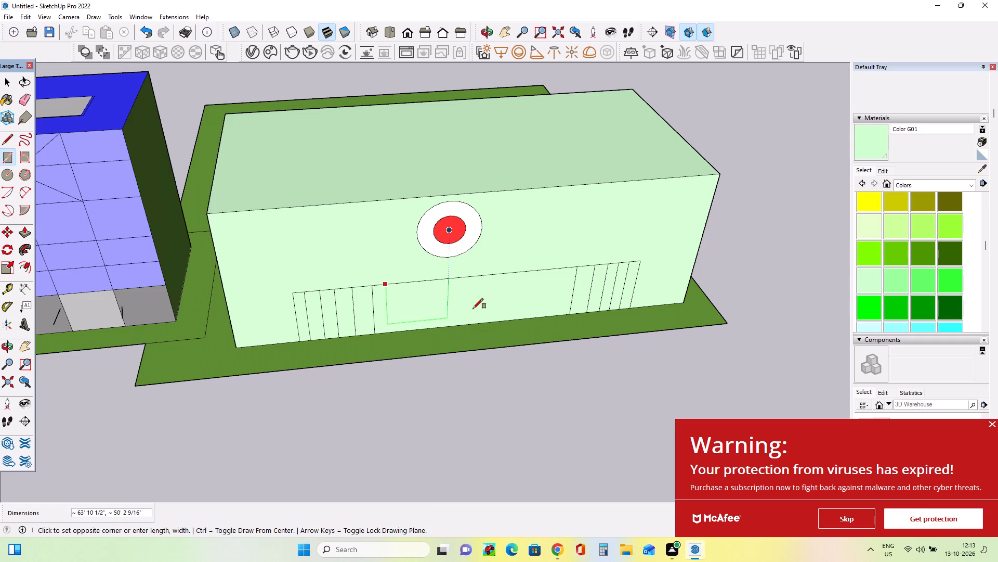
left_click_drag(473, 309, 569, 319)
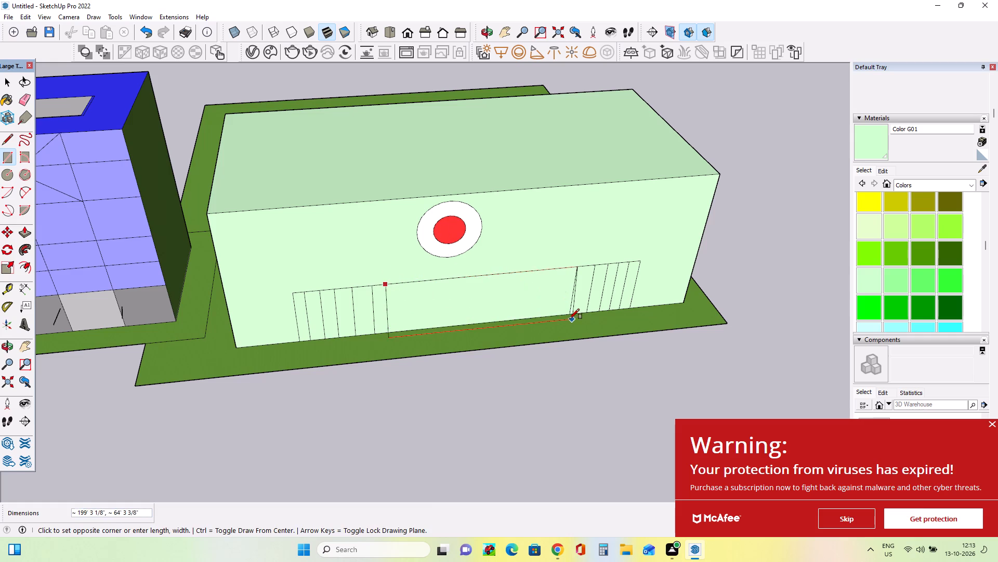
left_click_drag(569, 319, 553, 316)
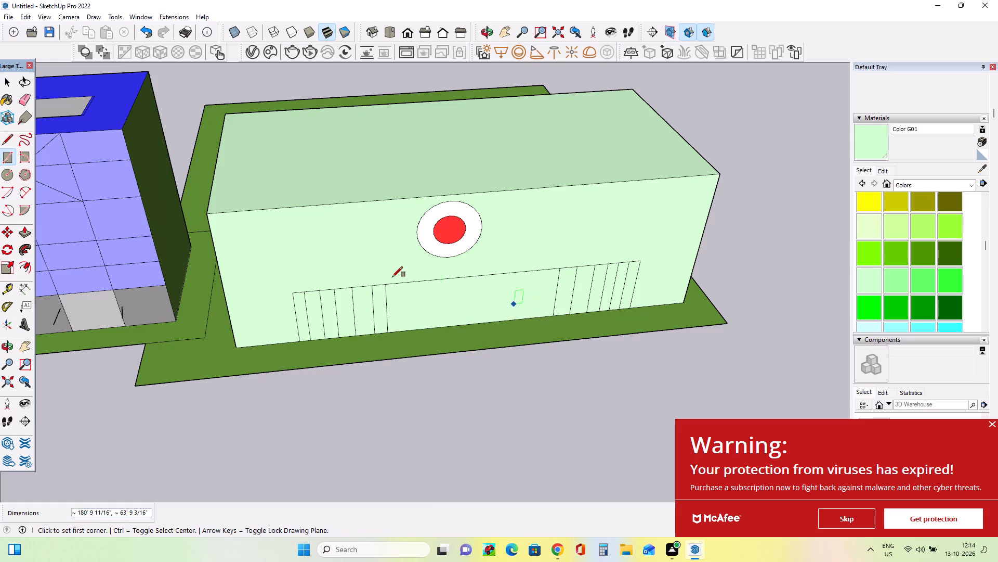
Draw one more nested full-height rectangle, about 136 ft 6 in wide and 63 ft 9 in high, inside the innermost entrance rectangle.
left_click_drag(409, 280, 444, 315)
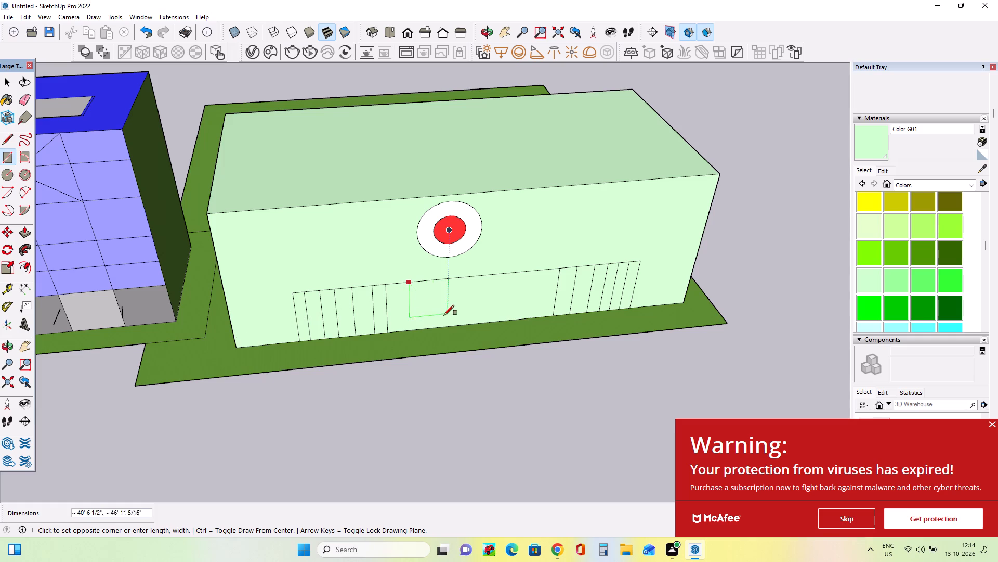
left_click_drag(444, 315, 526, 317)
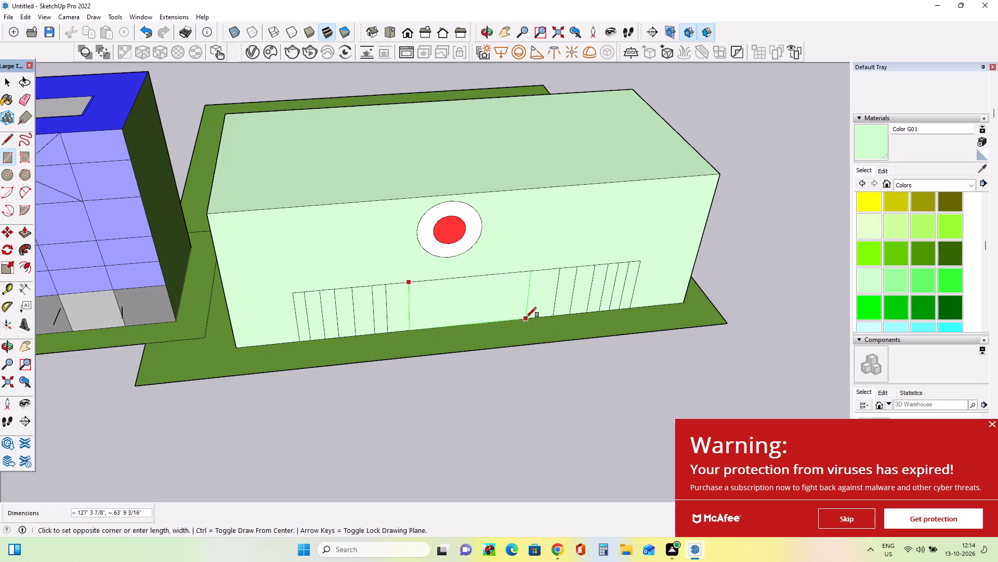
left_click_drag(526, 317, 534, 317)
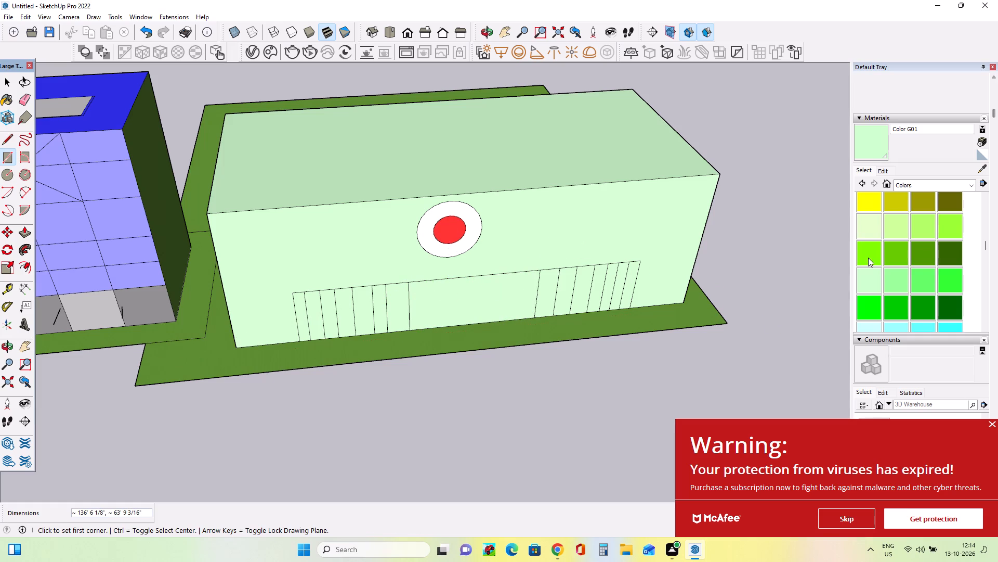
Paint all the narrow vertical strips on the right-hand side of the entrance band with dark purple Color J08.
scroll(921, 267, "down", 4)
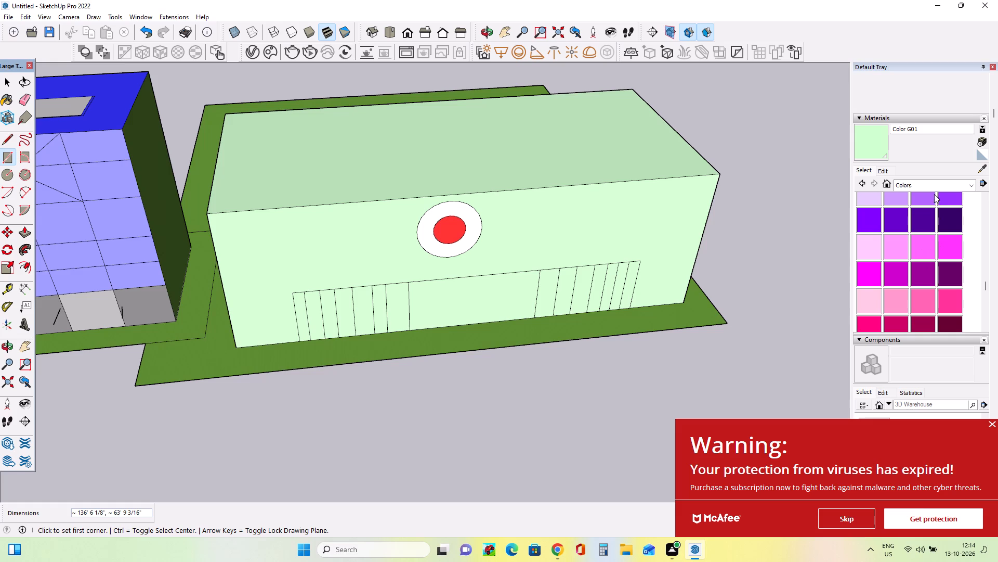
left_click_drag(950, 225, 895, 242)
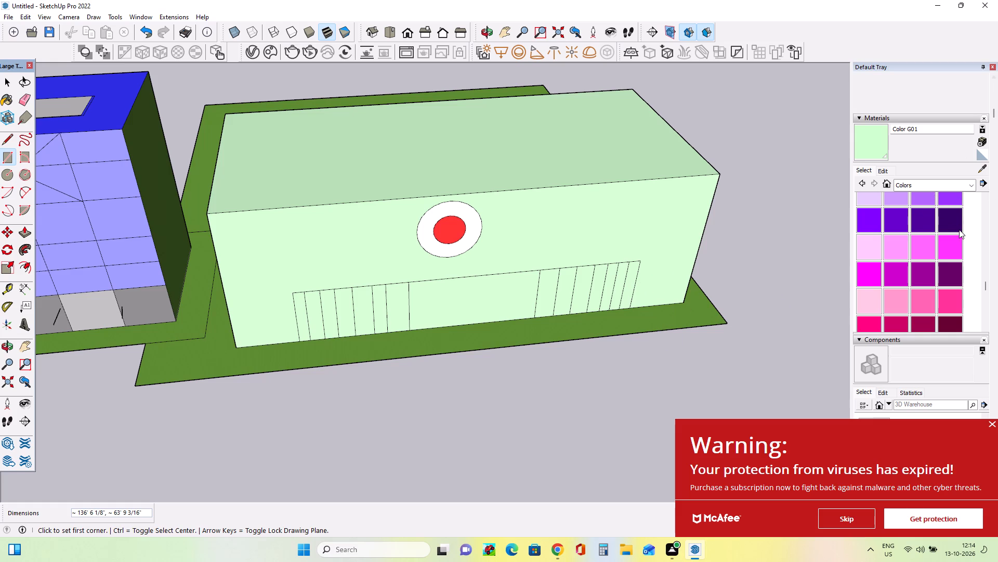
left_click(953, 222)
left_click(630, 287)
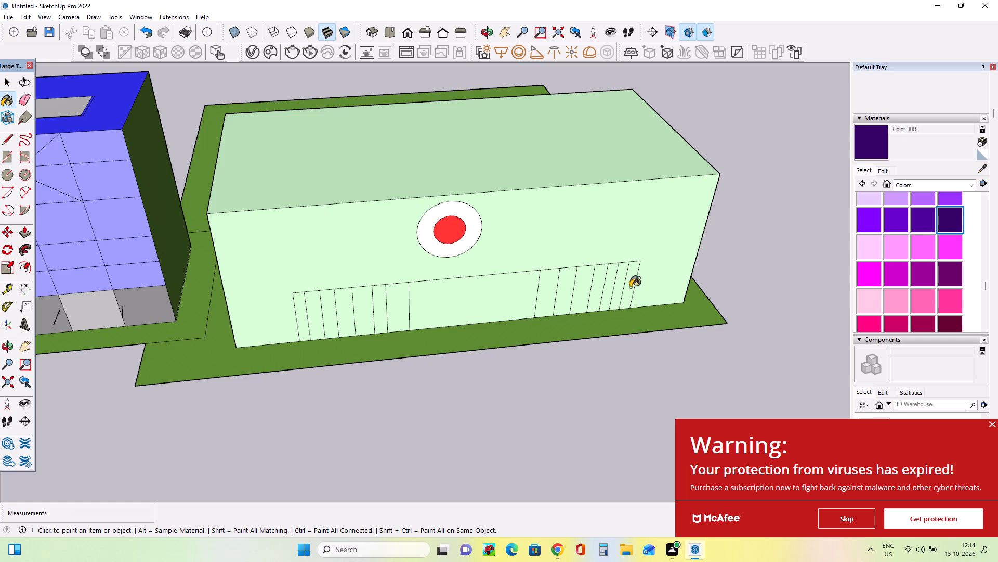
left_click(614, 289)
left_click(605, 287)
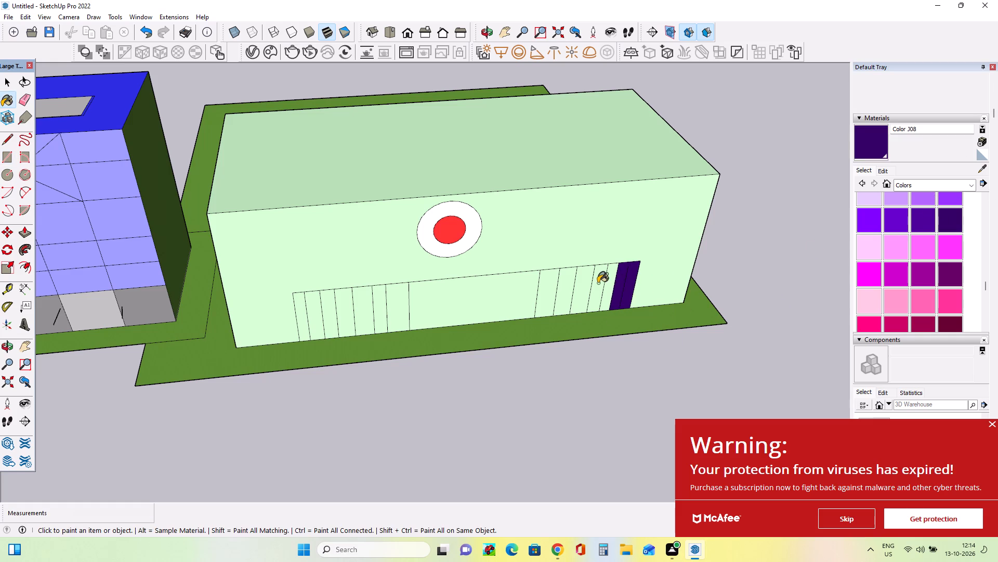
left_click(606, 292)
left_click(599, 287)
left_click(588, 286)
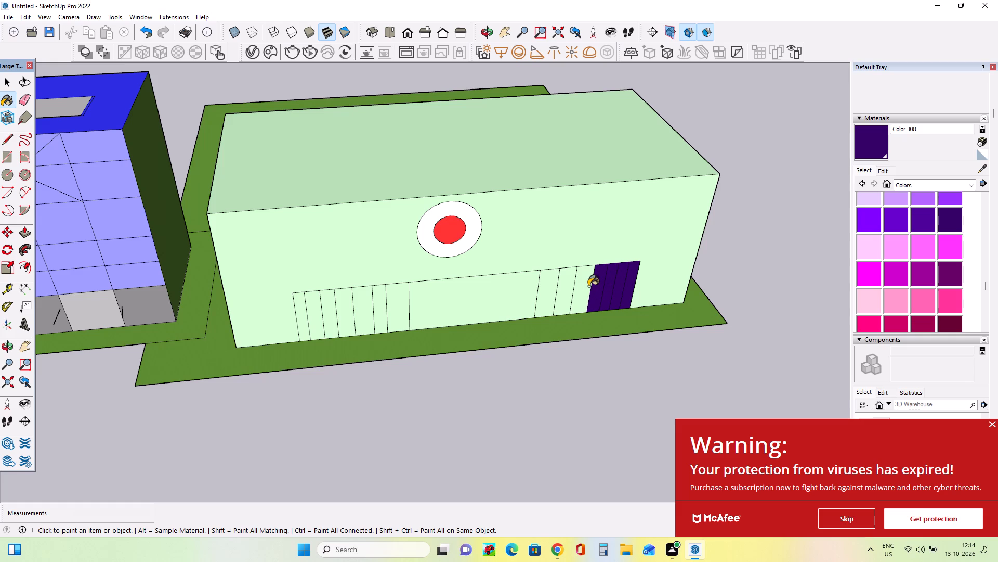
left_click(570, 288)
left_click(555, 287)
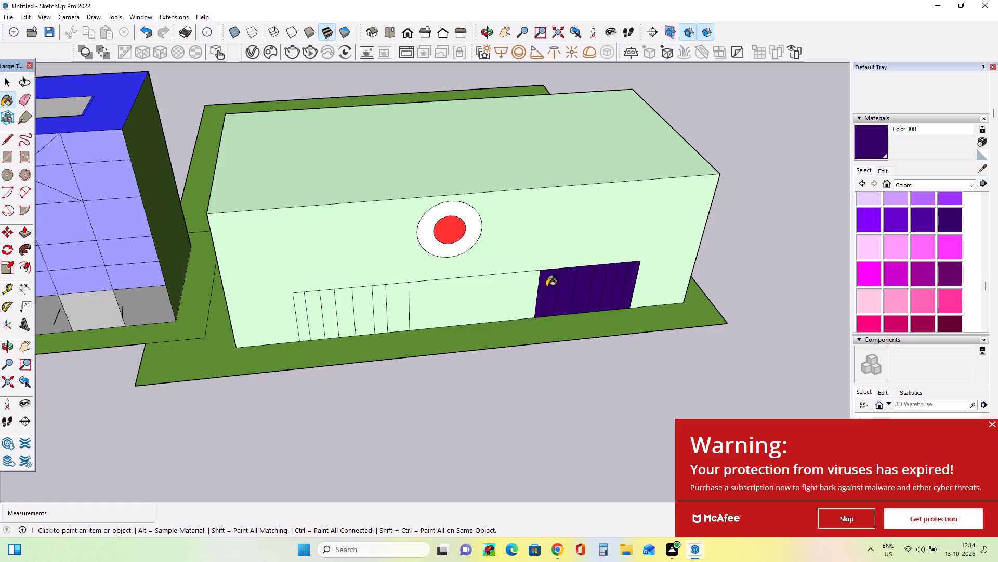
Paint all the narrow vertical strips on the left-hand side of the entrance band with Color J08.
left_click_drag(396, 320, 383, 316)
left_click(374, 315)
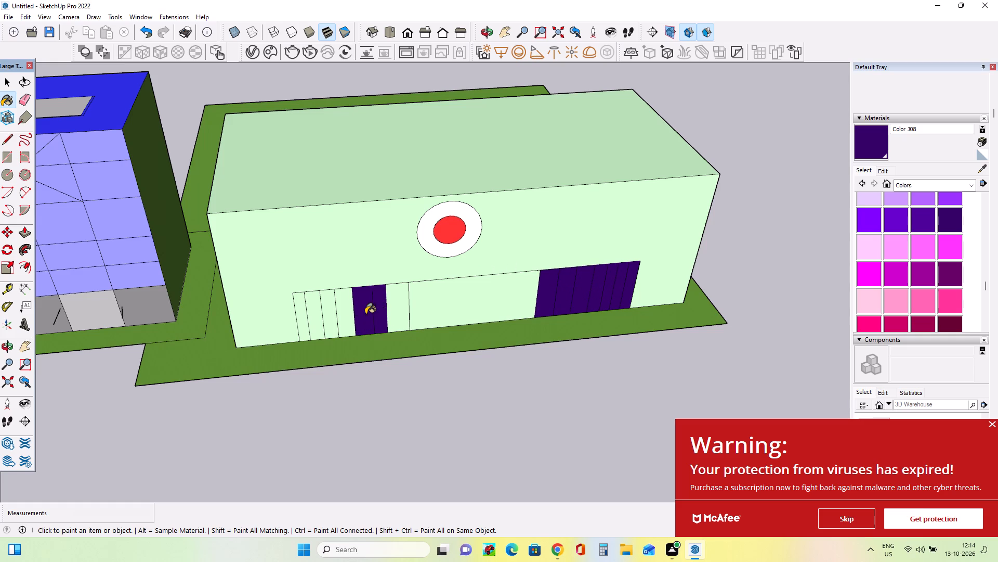
left_click(365, 314)
left_click(352, 311)
left_click(348, 311)
left_click(339, 313)
left_click_drag(331, 314, 322, 312)
double_click(322, 312)
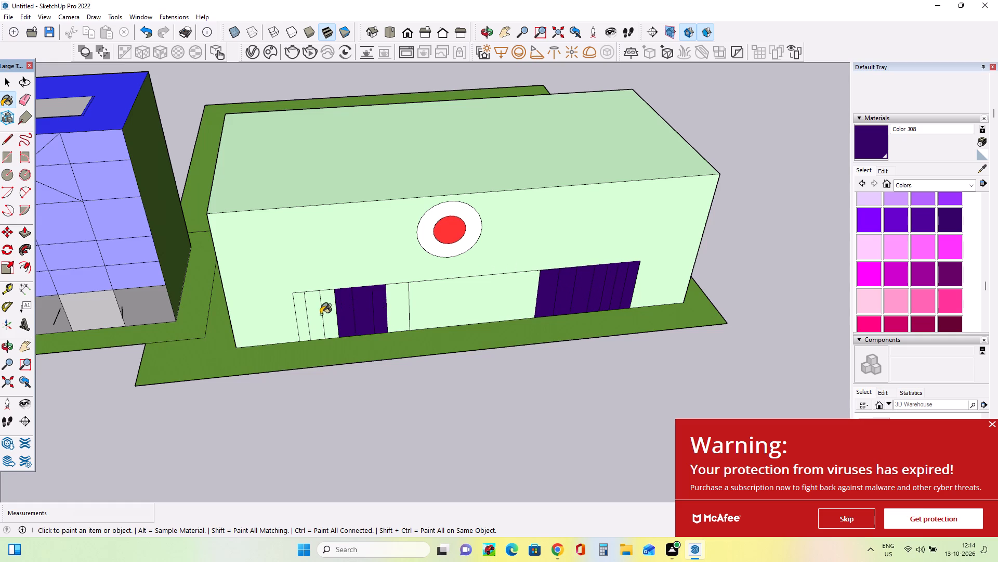
left_click(327, 314)
left_click(316, 313)
left_click(300, 311)
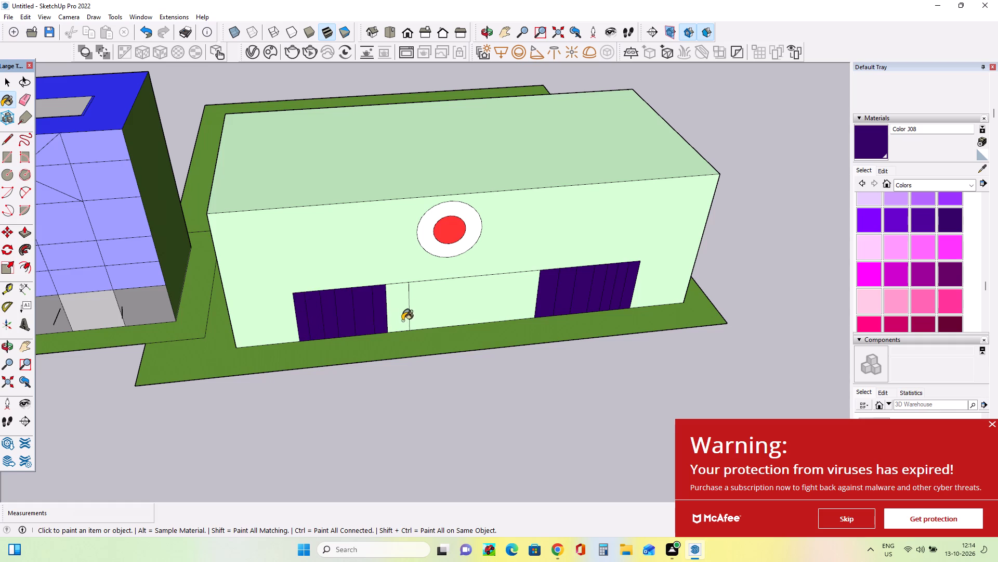
left_click(392, 311)
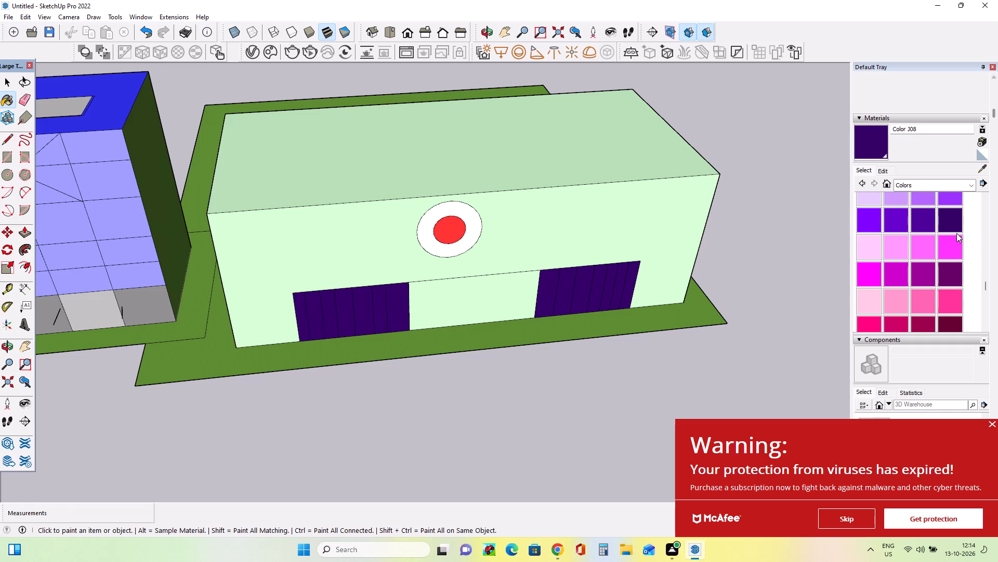
Paint the wide central panel of the entrance band with turquoise Color H06.
scroll(913, 225, "down", 4)
scroll(913, 225, "up", 5)
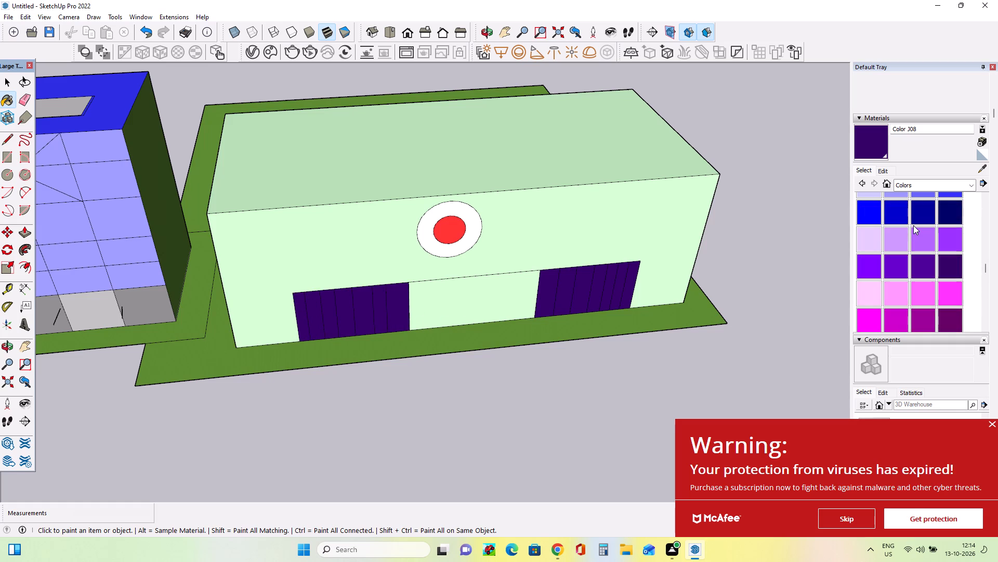
left_click(904, 220)
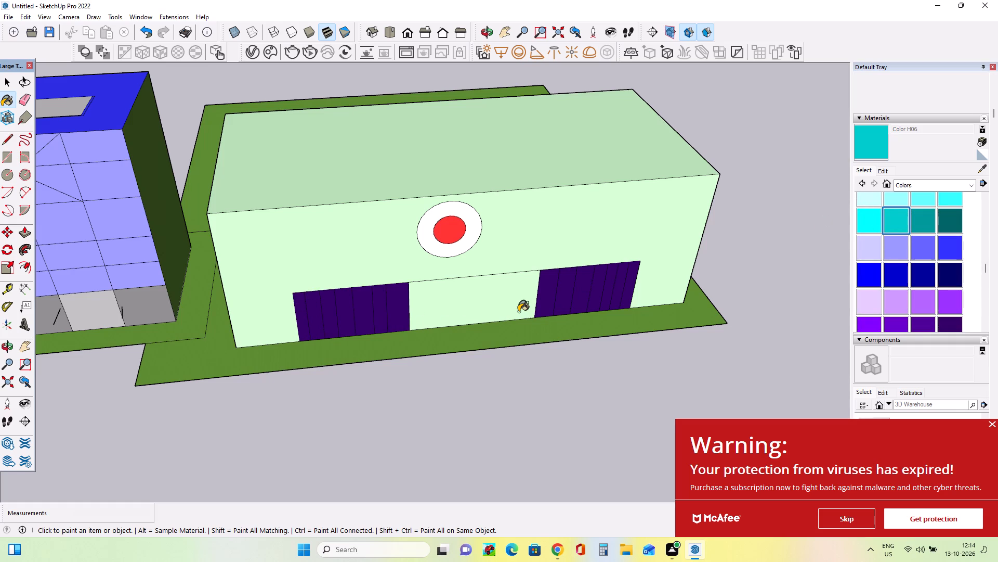
left_click(518, 312)
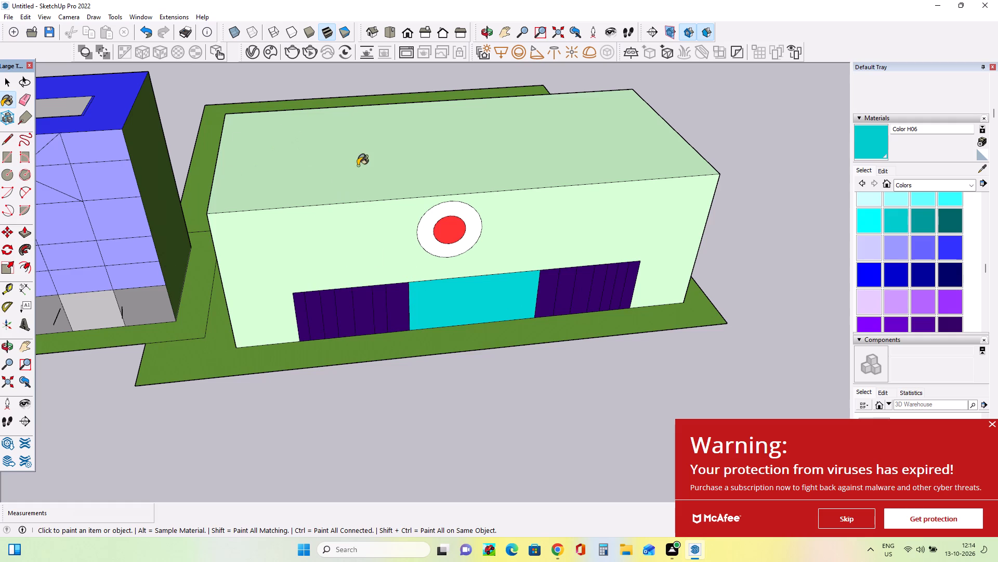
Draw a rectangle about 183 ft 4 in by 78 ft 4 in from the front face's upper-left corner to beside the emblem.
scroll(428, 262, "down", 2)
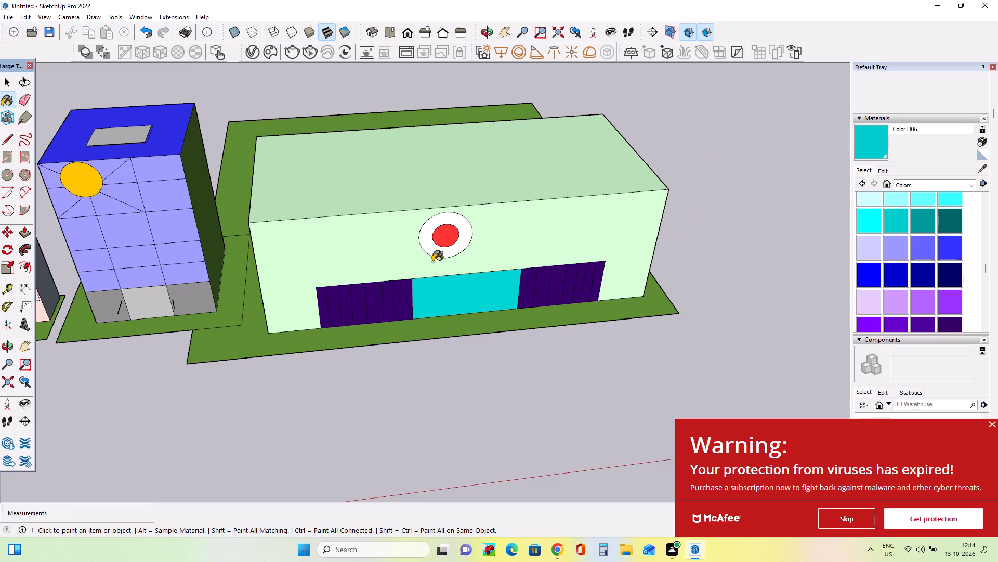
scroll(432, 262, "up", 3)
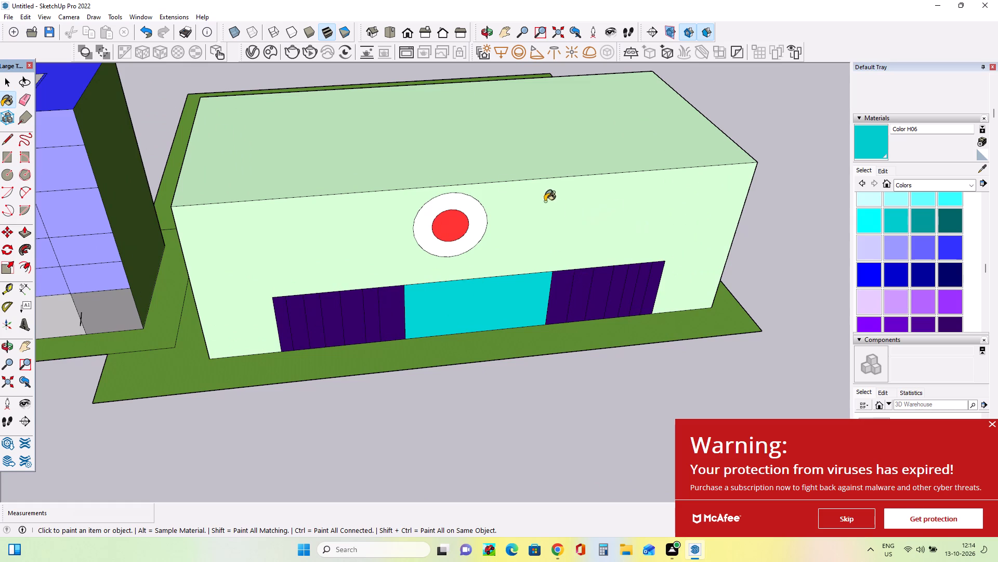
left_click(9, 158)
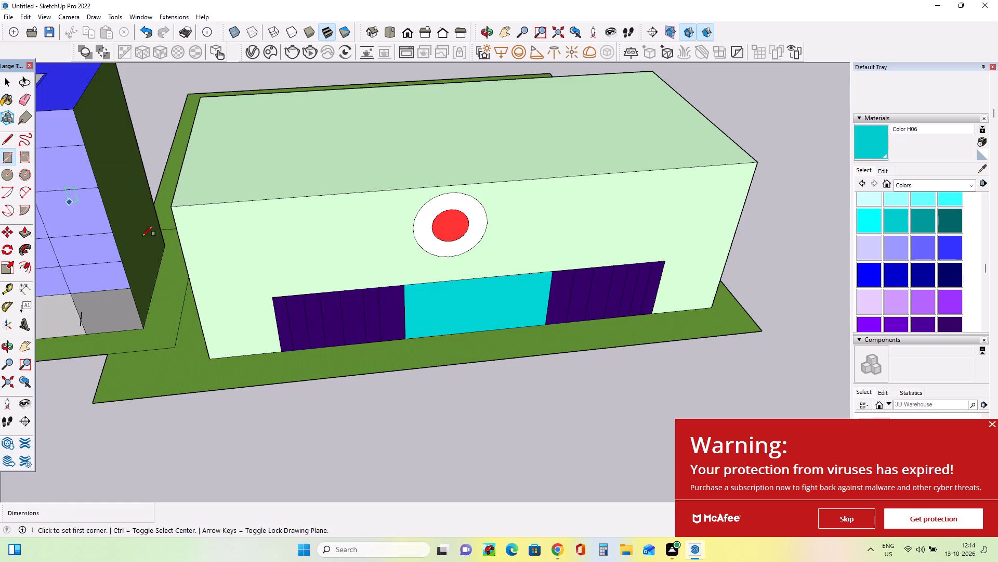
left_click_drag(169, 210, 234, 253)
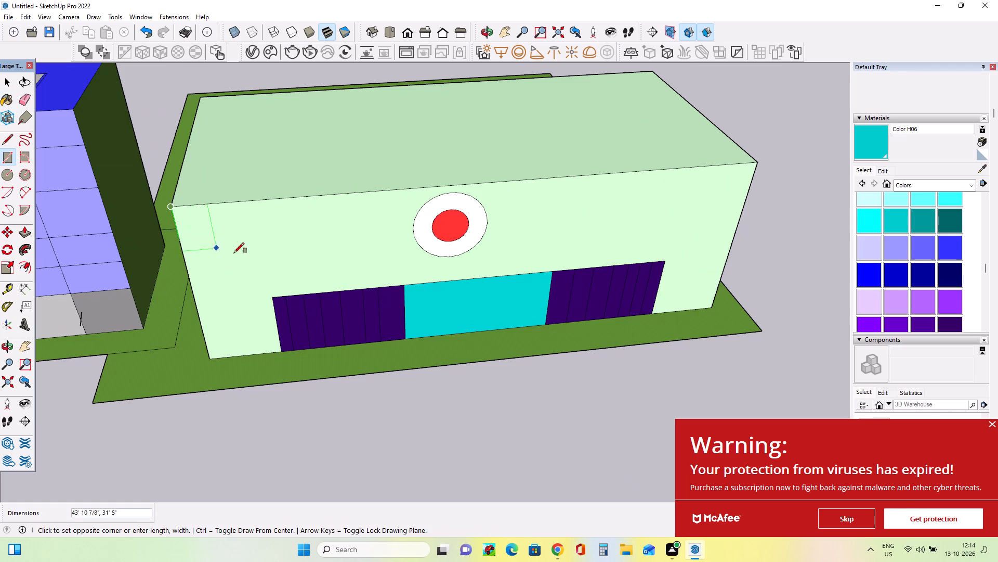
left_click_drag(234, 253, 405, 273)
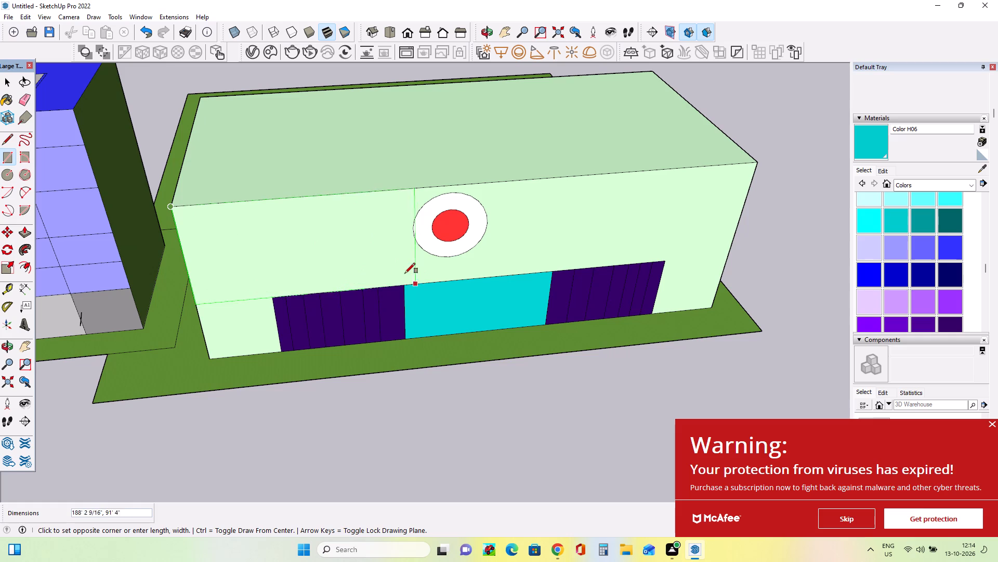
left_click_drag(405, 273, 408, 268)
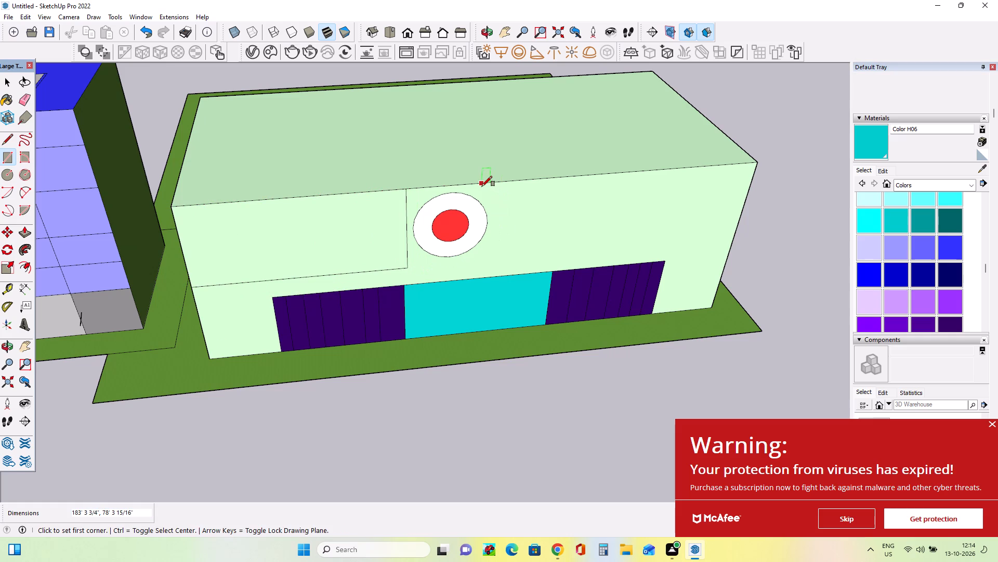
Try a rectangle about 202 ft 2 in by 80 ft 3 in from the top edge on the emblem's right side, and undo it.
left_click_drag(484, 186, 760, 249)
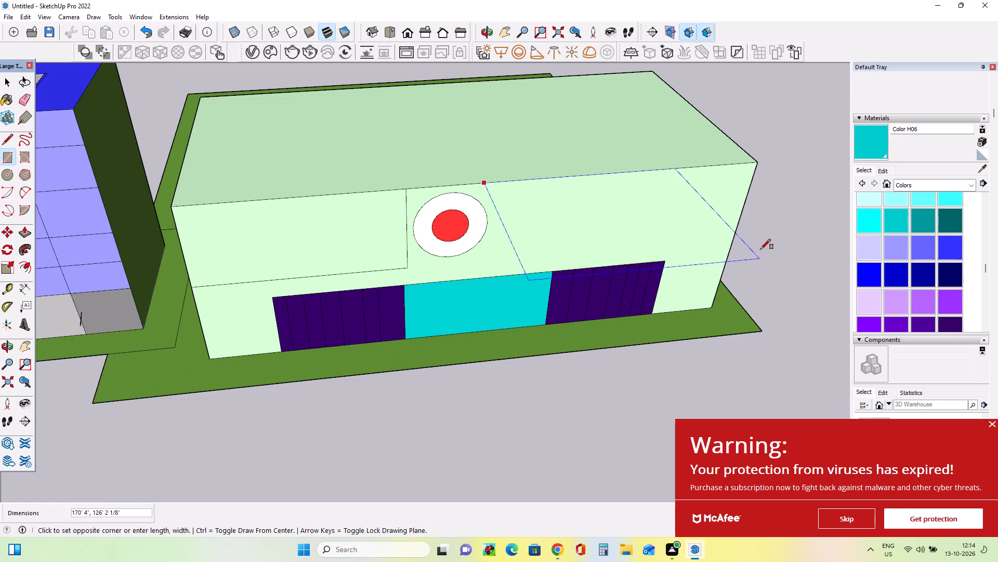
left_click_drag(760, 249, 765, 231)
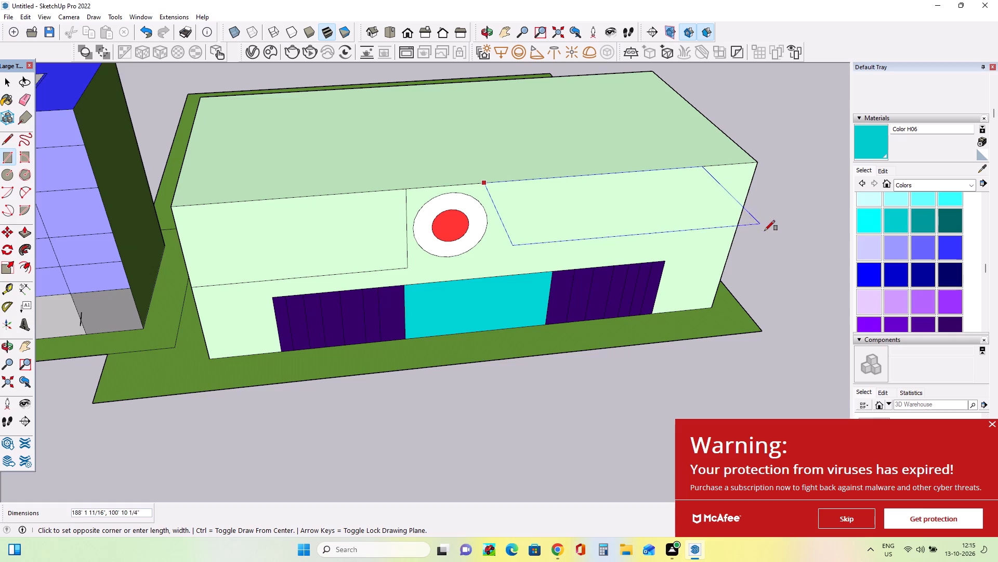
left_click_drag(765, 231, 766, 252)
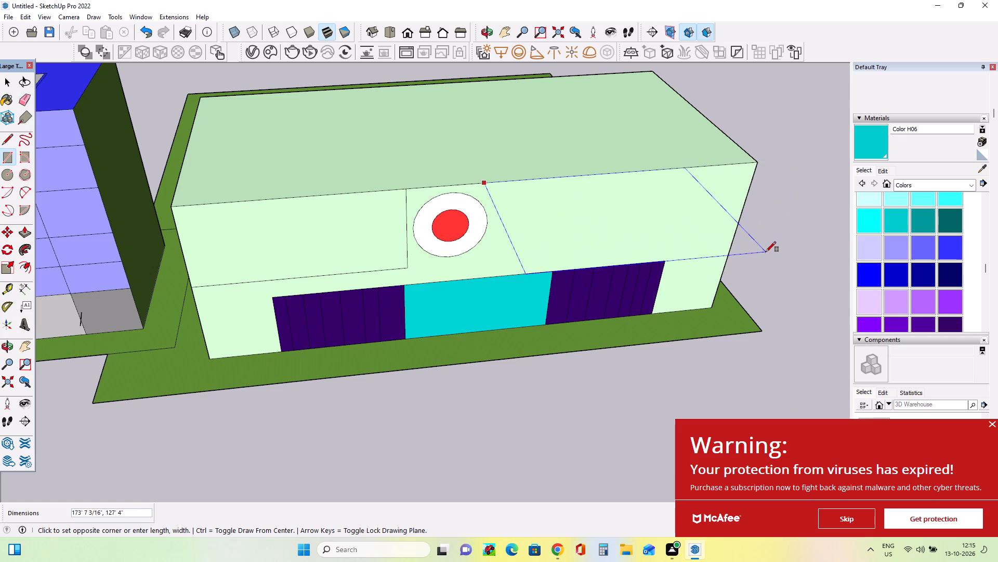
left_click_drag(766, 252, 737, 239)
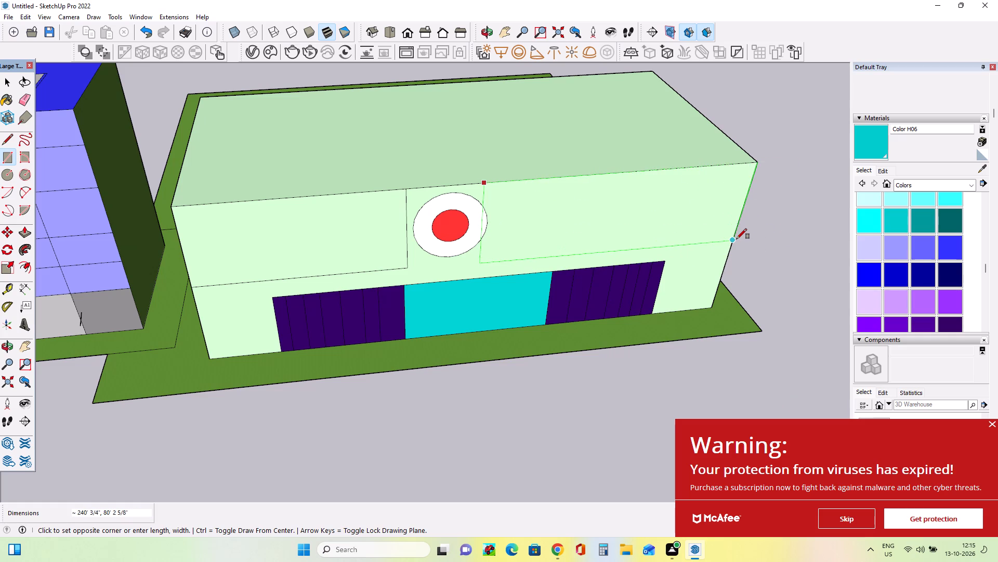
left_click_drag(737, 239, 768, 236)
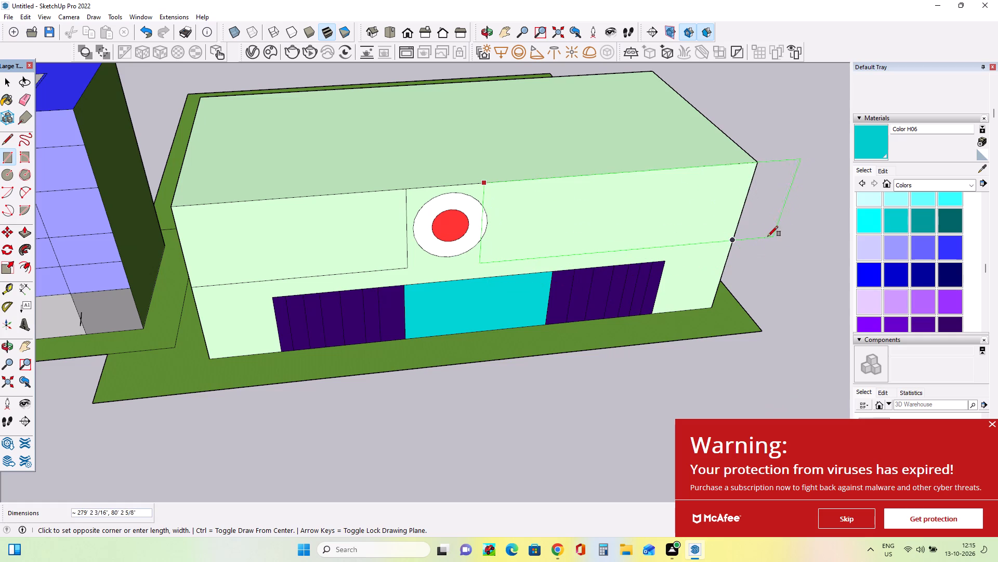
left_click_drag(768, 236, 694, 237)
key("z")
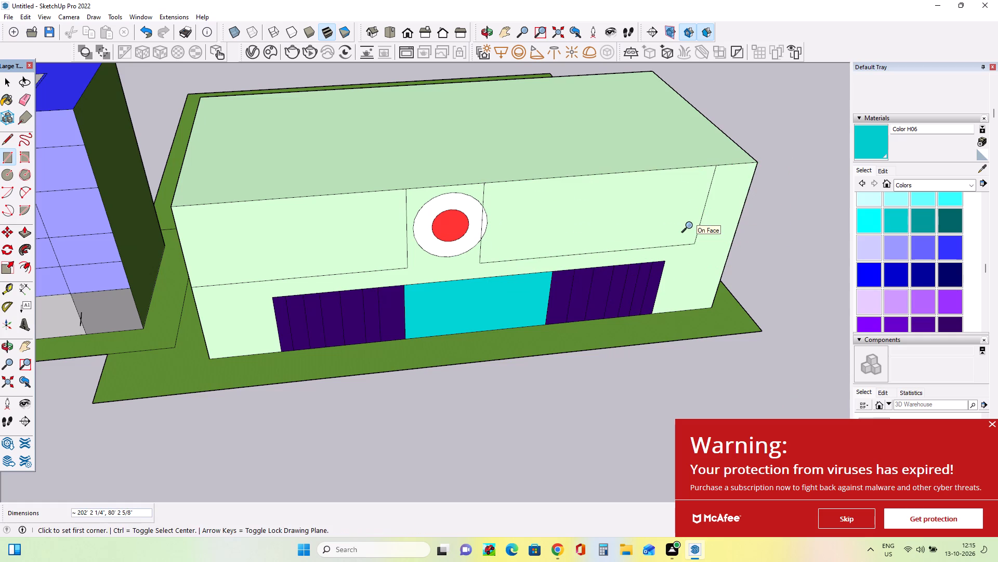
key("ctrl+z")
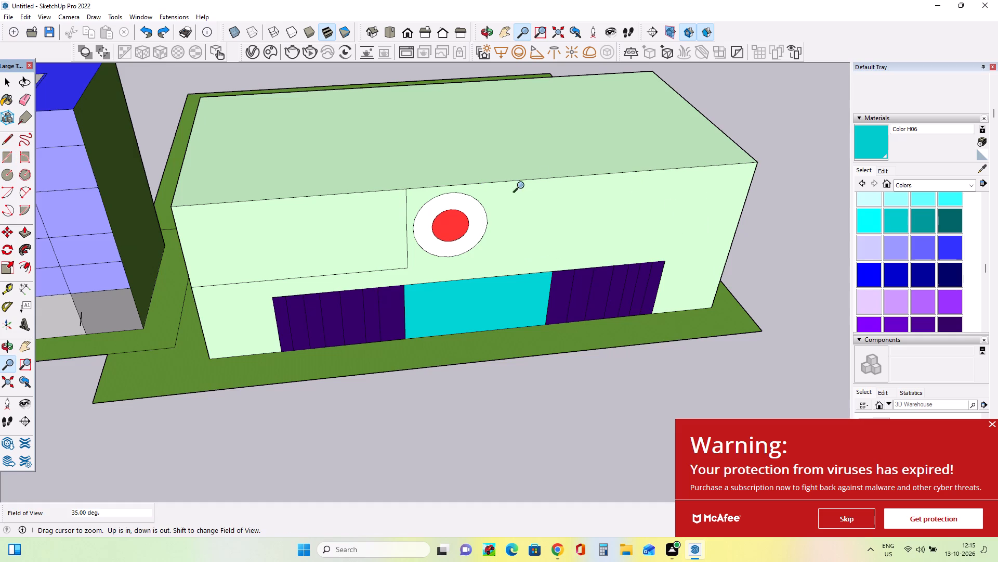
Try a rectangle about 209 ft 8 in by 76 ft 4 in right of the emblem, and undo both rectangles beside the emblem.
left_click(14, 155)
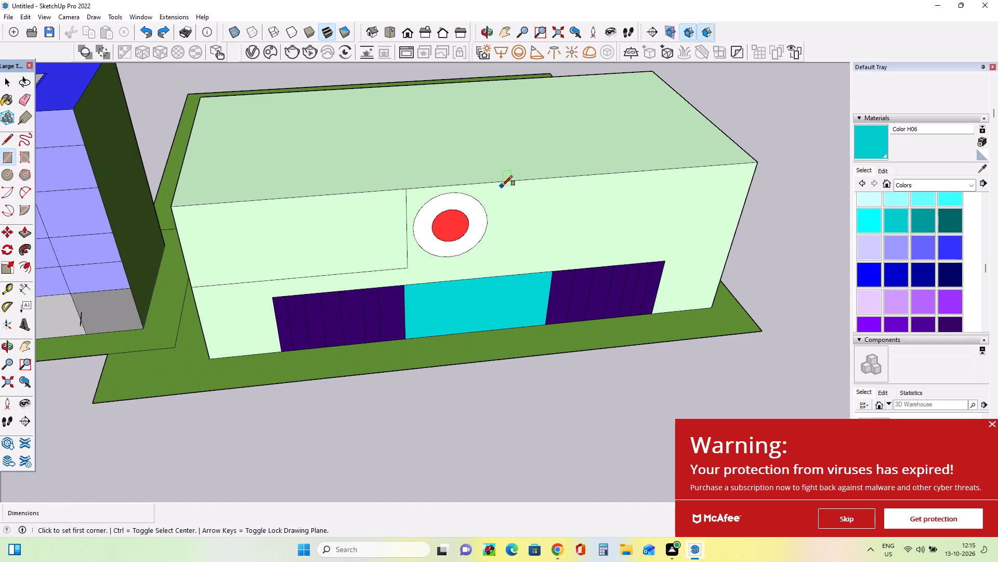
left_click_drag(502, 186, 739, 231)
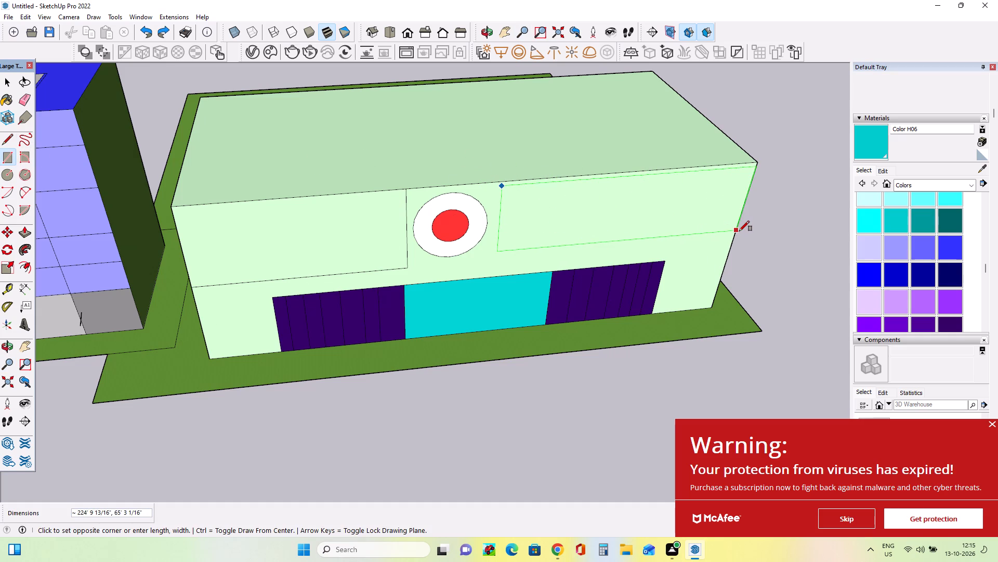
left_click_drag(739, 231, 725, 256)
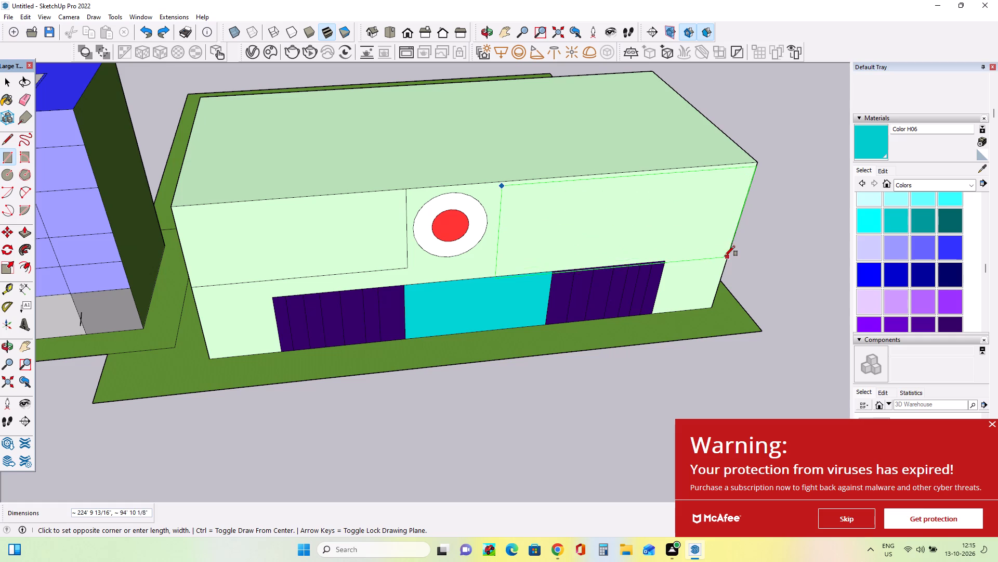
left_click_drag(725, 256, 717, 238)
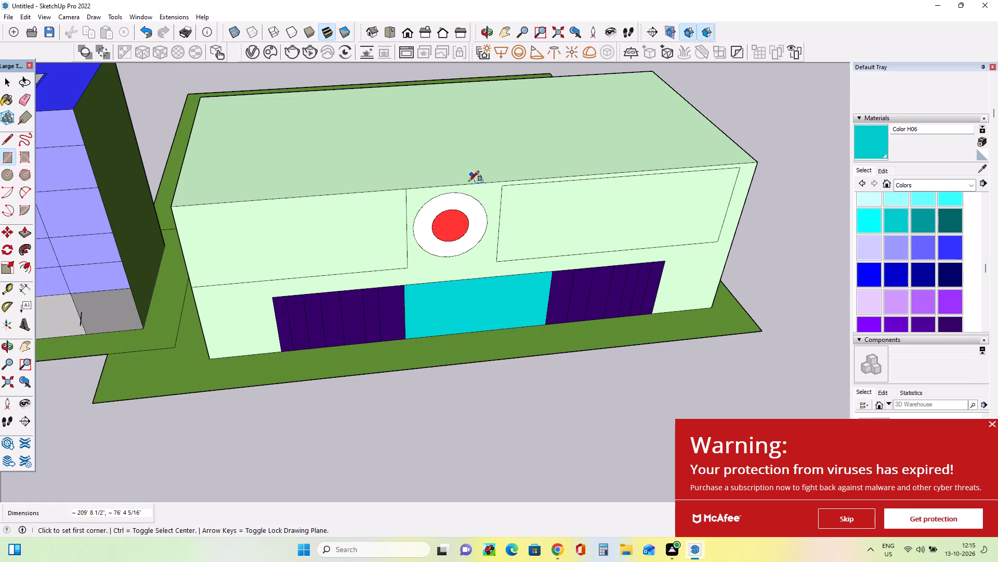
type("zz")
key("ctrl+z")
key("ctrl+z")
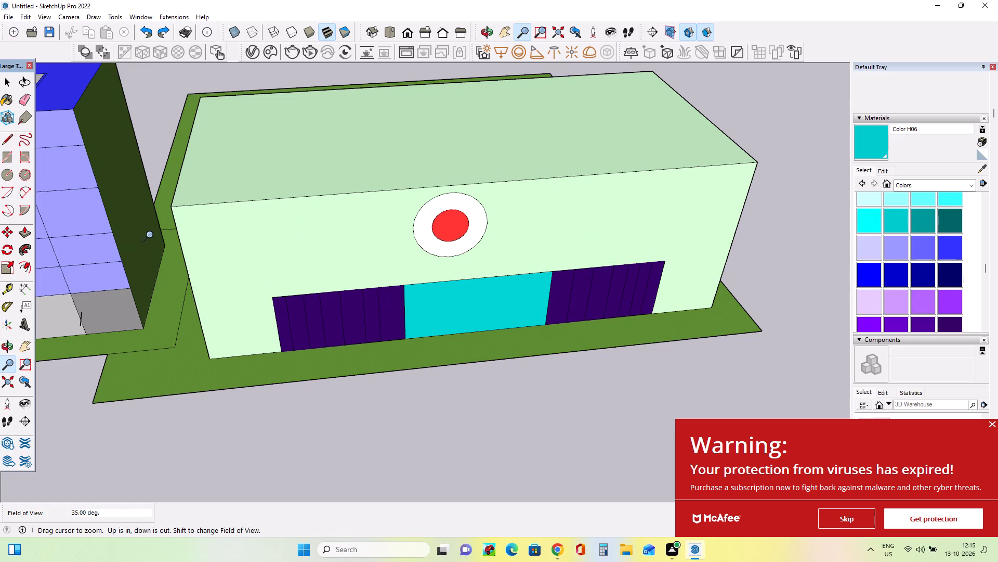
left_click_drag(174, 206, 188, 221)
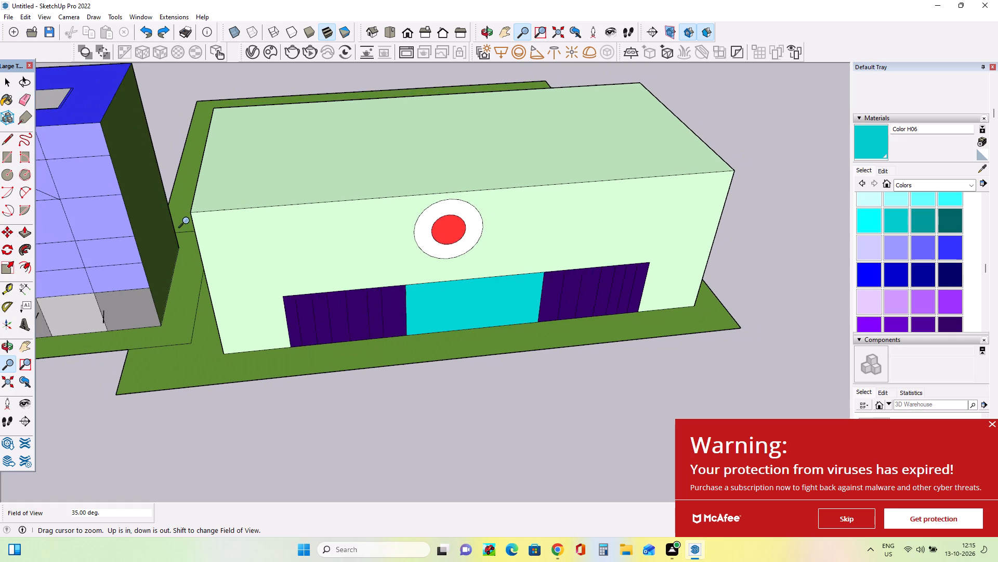
Draw a rectangle about 89 ft high from the front face's upper-left corner across its full width, ending just above the entrance band.
left_click_drag(188, 221, 137, 191)
left_click_drag(8, 154, 22, 157)
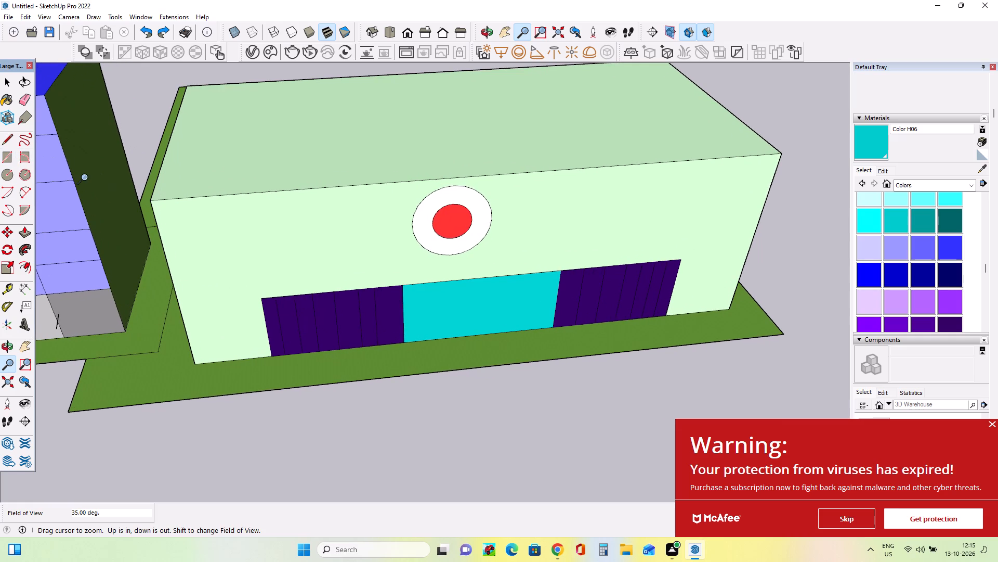
left_click(152, 201)
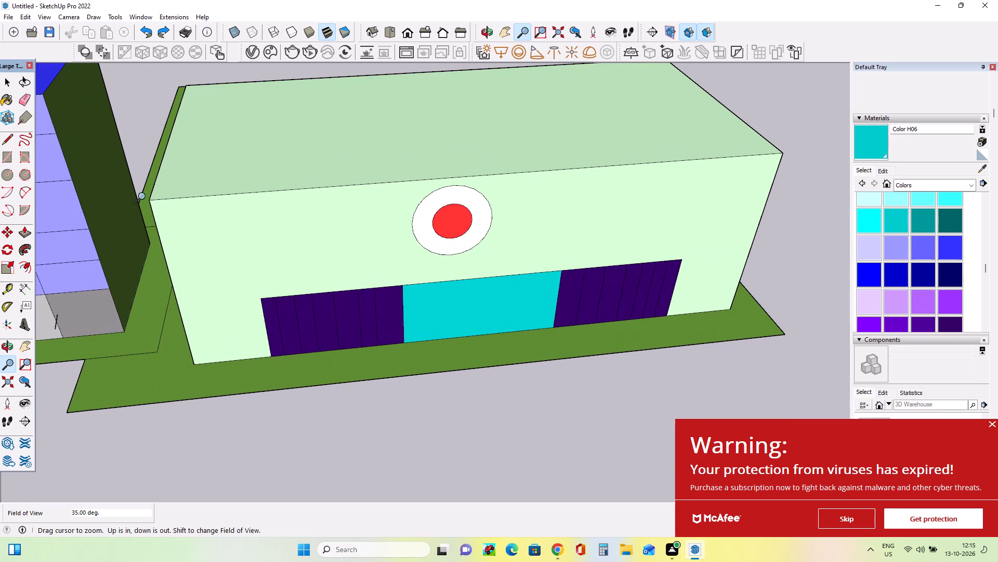
left_click(10, 153)
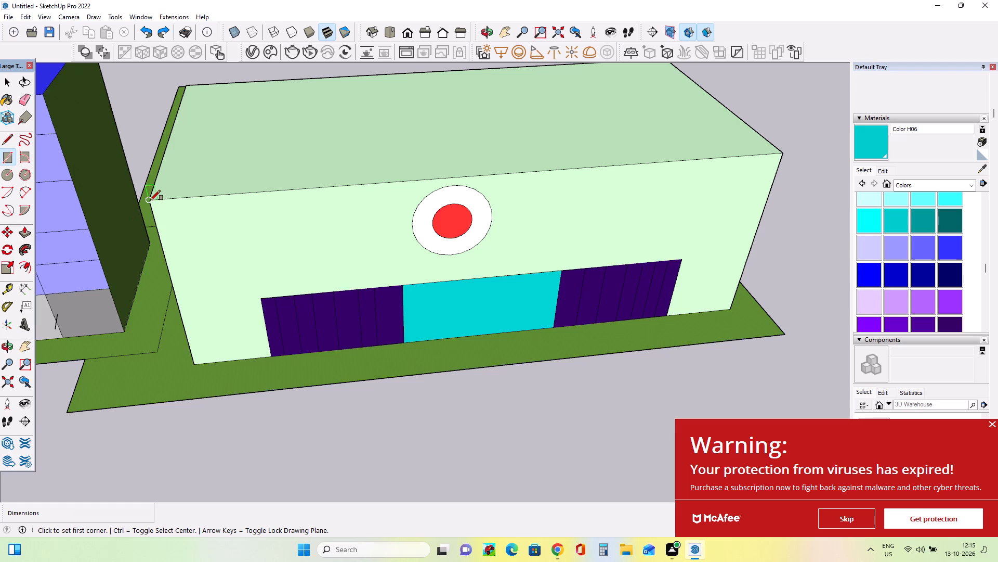
left_click_drag(150, 200, 496, 263)
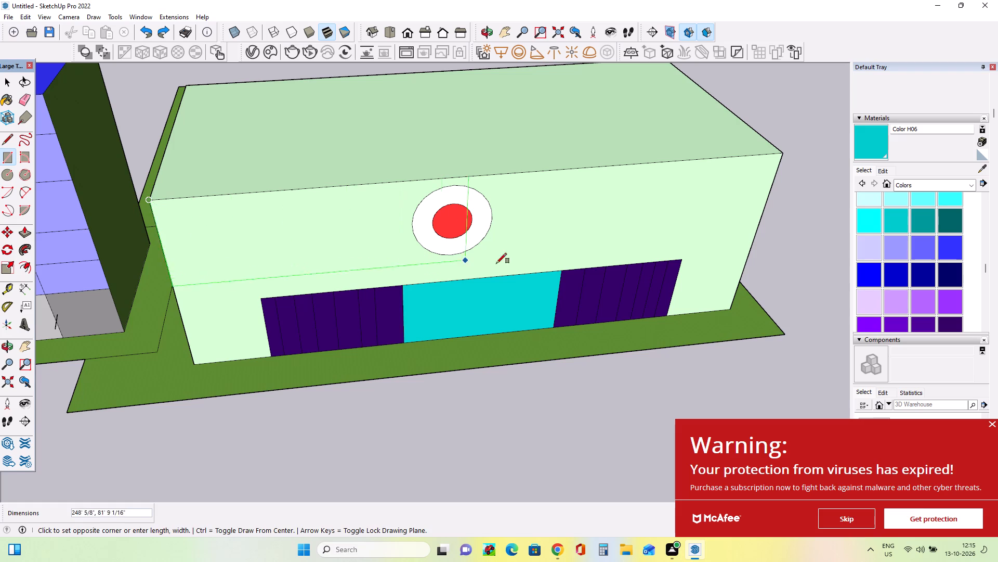
left_click_drag(496, 263, 763, 249)
left_click(763, 248)
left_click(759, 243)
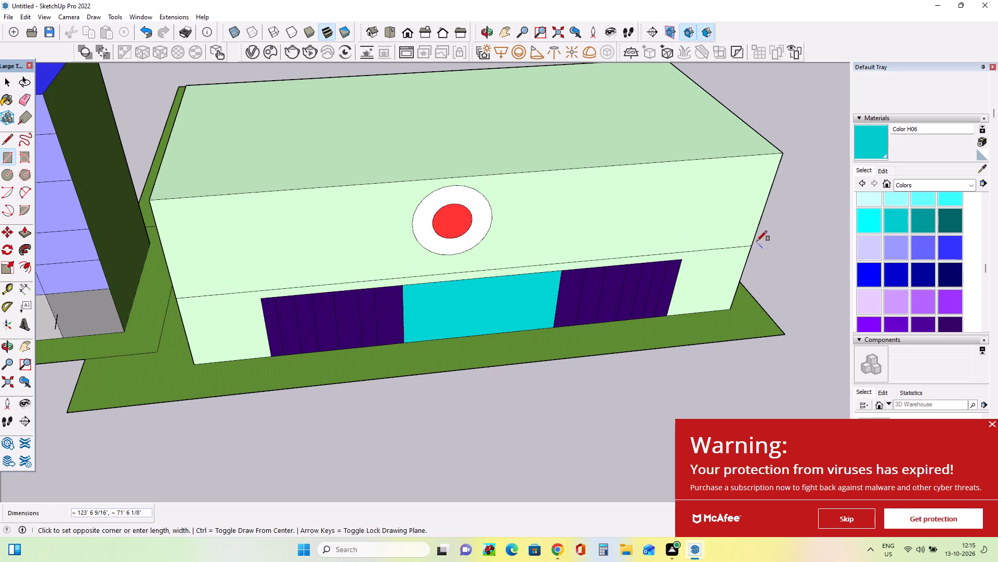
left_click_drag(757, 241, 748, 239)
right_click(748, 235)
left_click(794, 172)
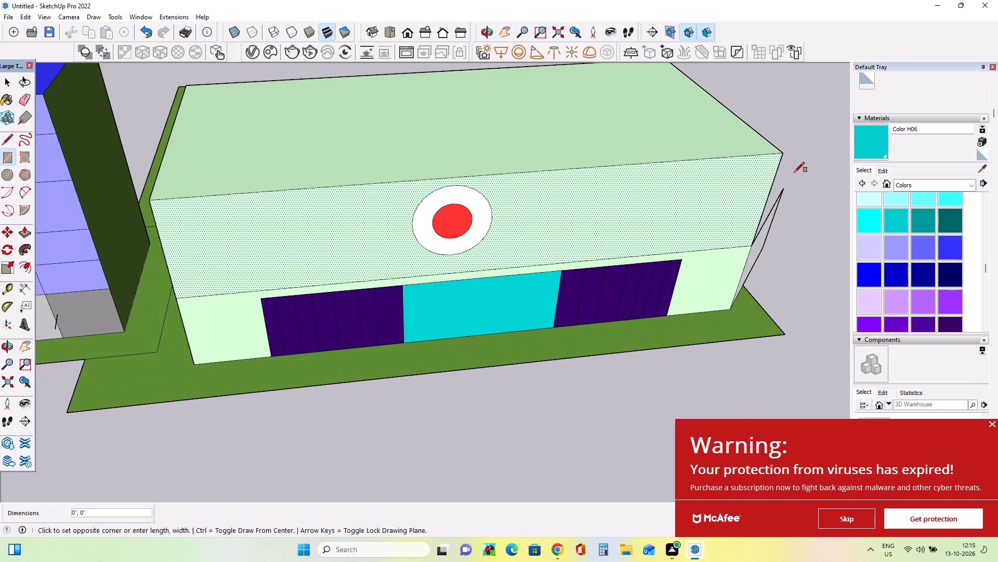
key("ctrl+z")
Draw a rectangle about 123 ft 9 in by 88 ft 11 in around the emblem, from the top edge to the line above the entrance.
key("z")
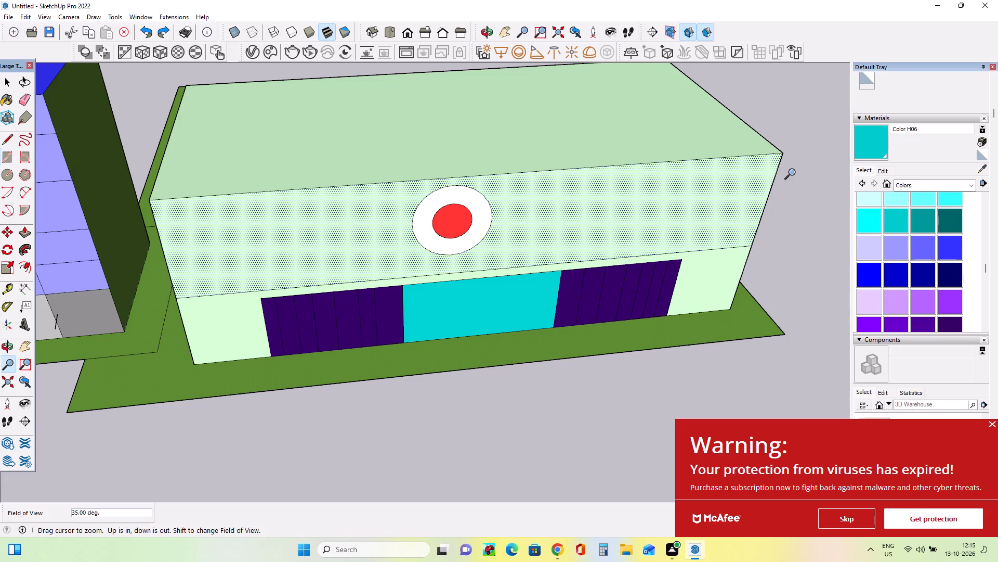
left_click_drag(398, 178, 408, 185)
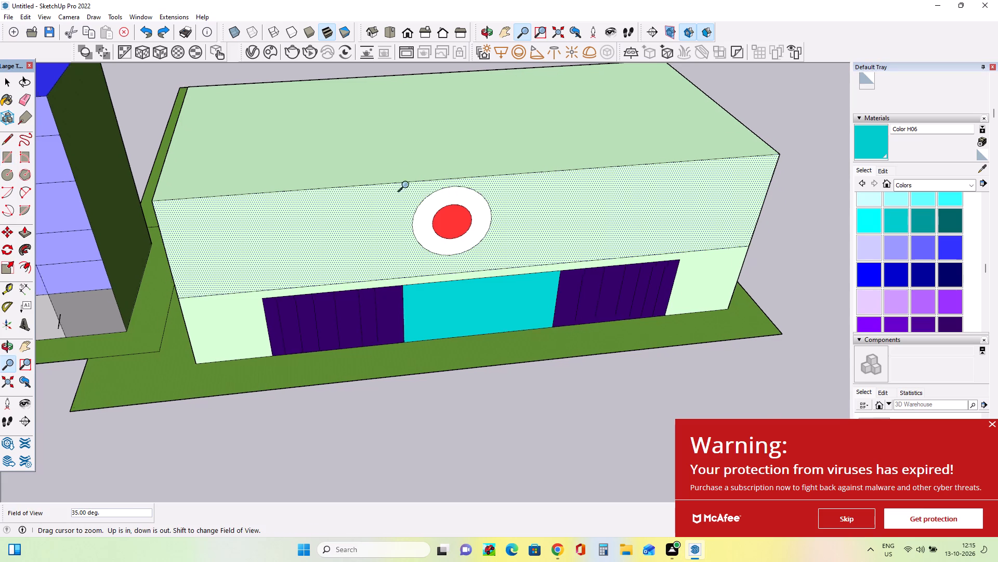
left_click_drag(408, 185, 362, 193)
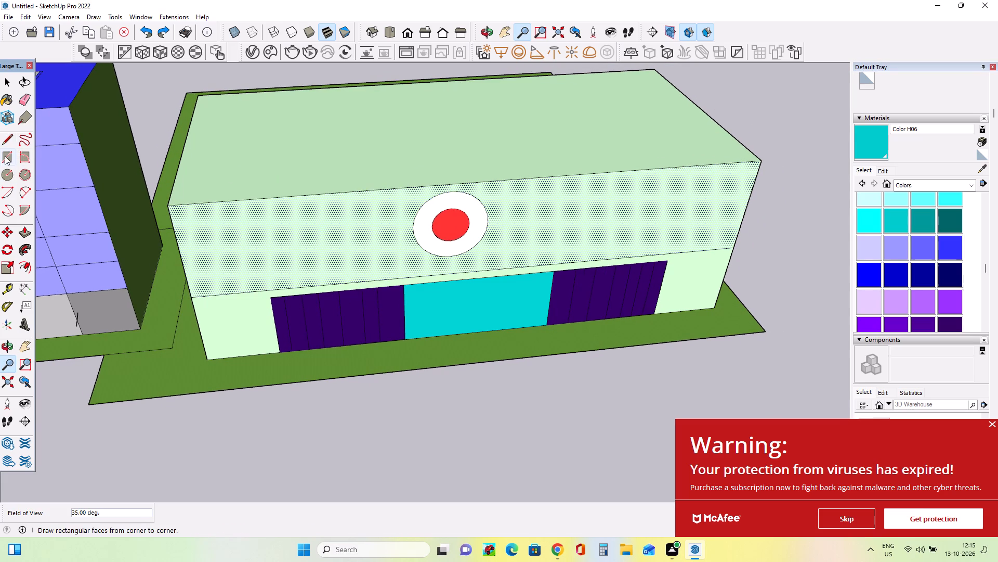
left_click(5, 156)
left_click_drag(381, 190, 392, 215)
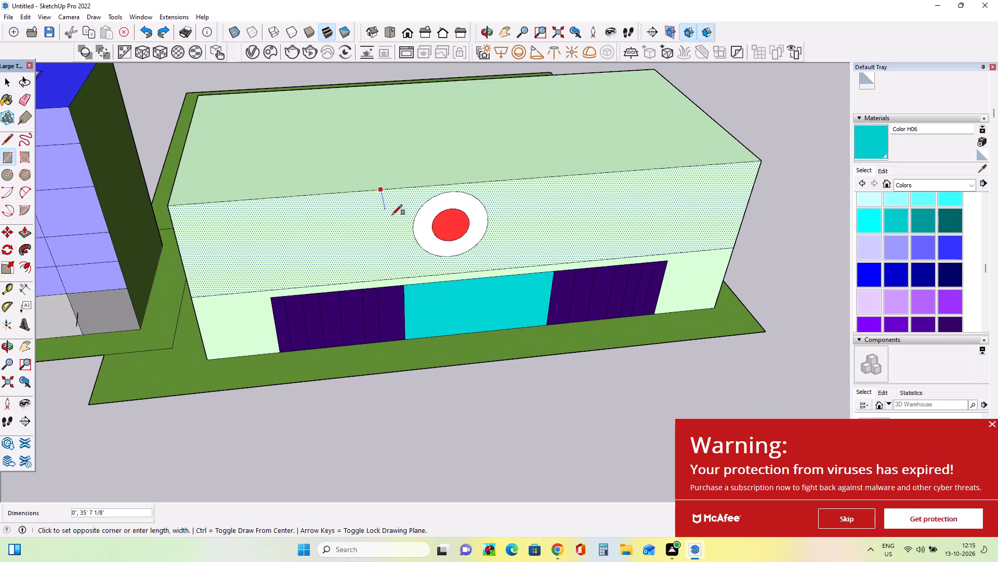
left_click_drag(392, 215, 527, 268)
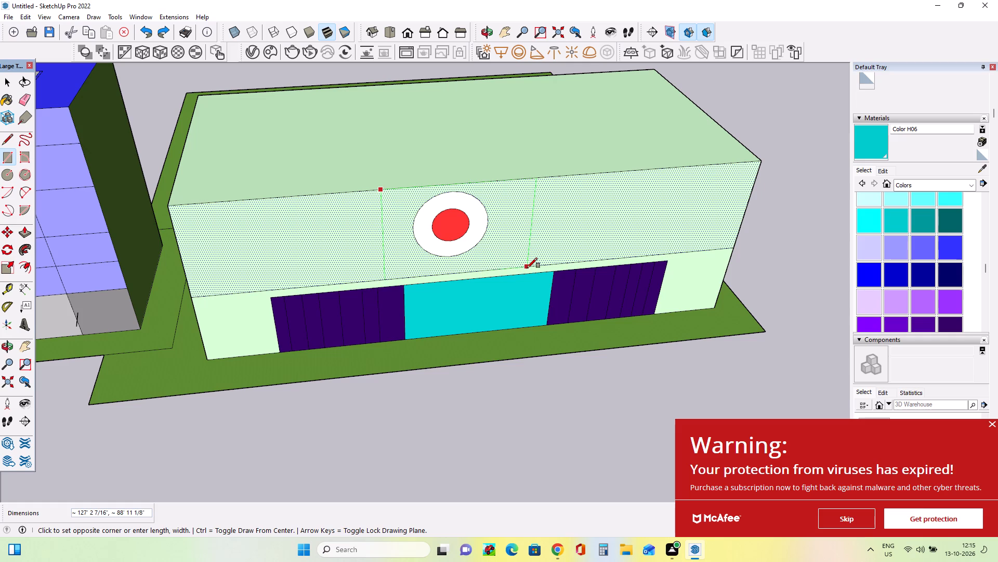
left_click_drag(527, 268, 523, 270)
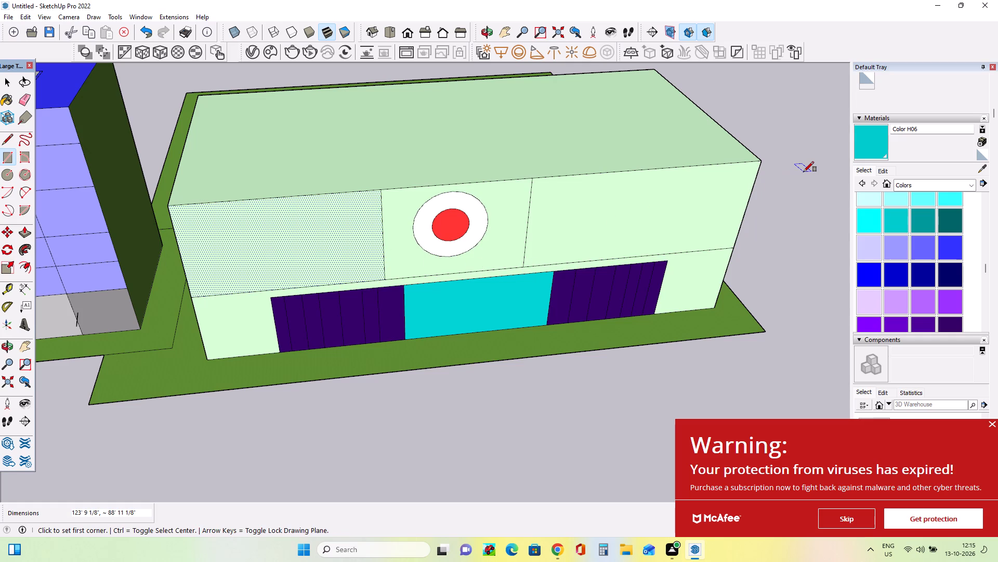
Paint the upper front panels on both sides of the emblem and the central panel behind it with cyan Color H05.
left_click(873, 228)
left_click(676, 239)
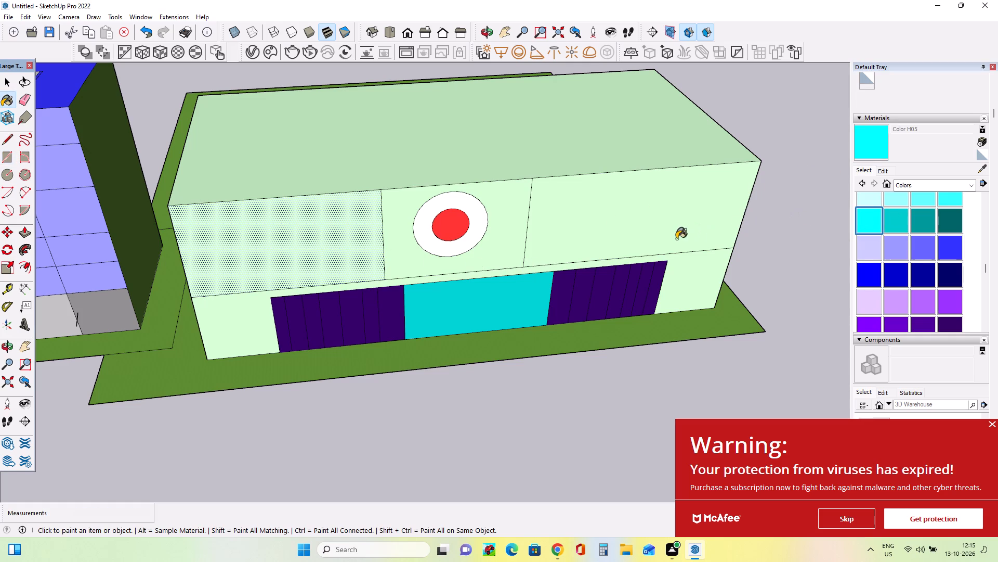
left_click(332, 256)
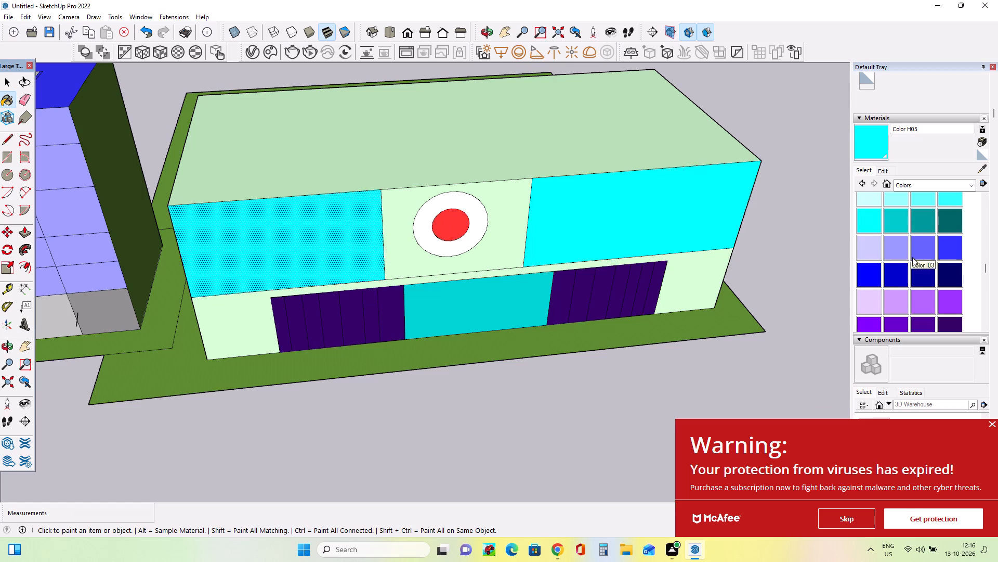
left_click_drag(933, 279, 920, 277)
left_click(517, 245)
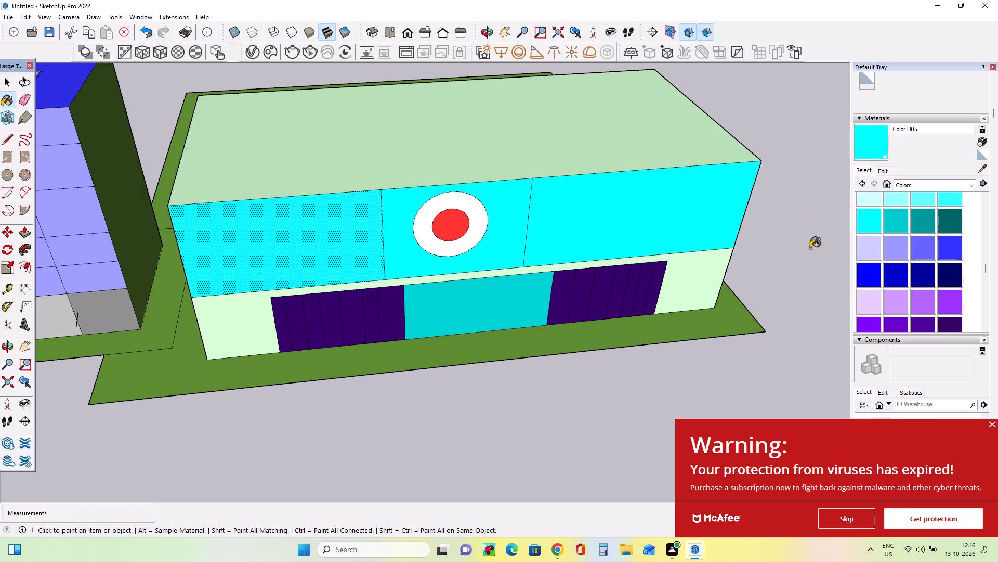
Repaint the two upper front panels flanking the emblem panel with lavender Color J01.
left_click(879, 308)
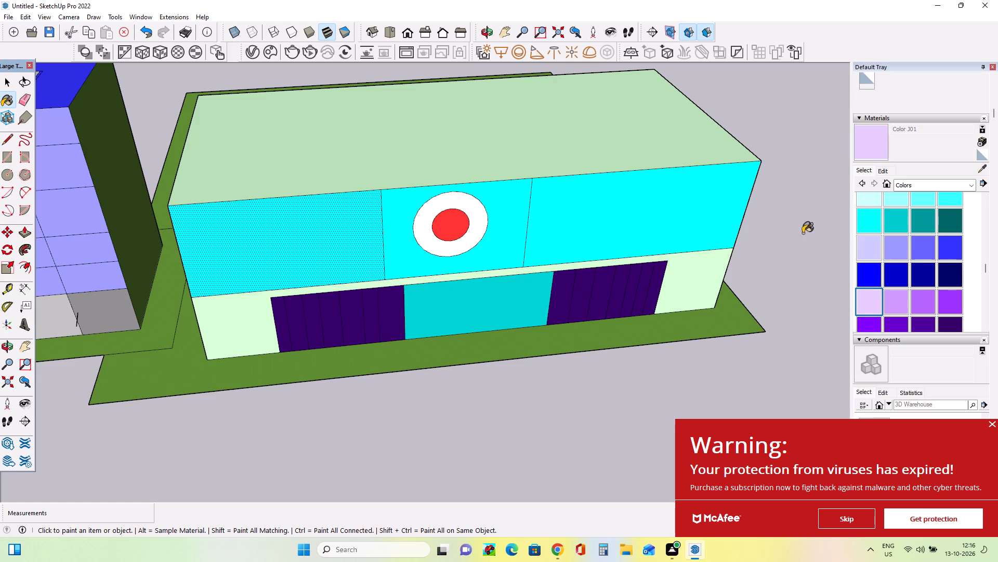
left_click(732, 178)
left_click(252, 250)
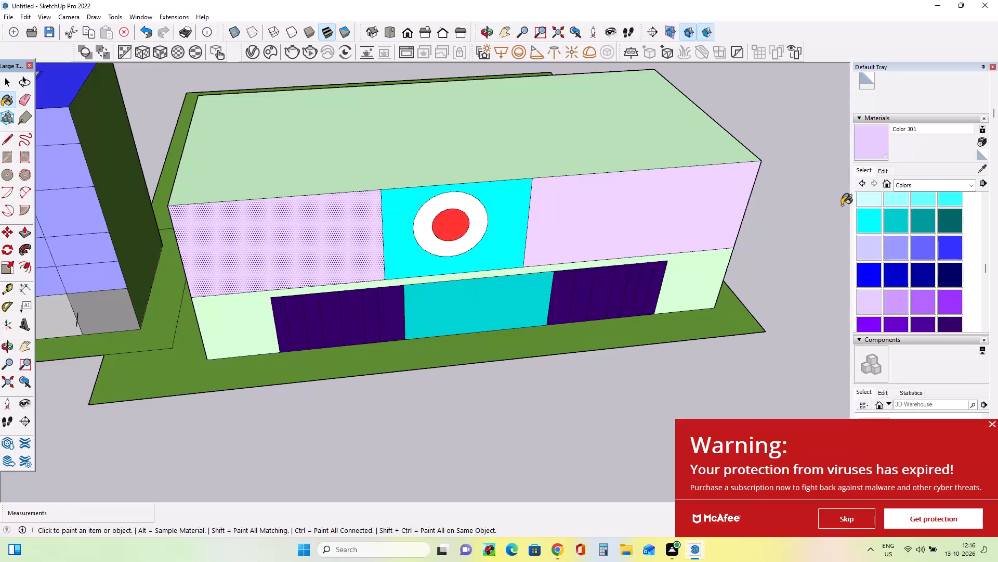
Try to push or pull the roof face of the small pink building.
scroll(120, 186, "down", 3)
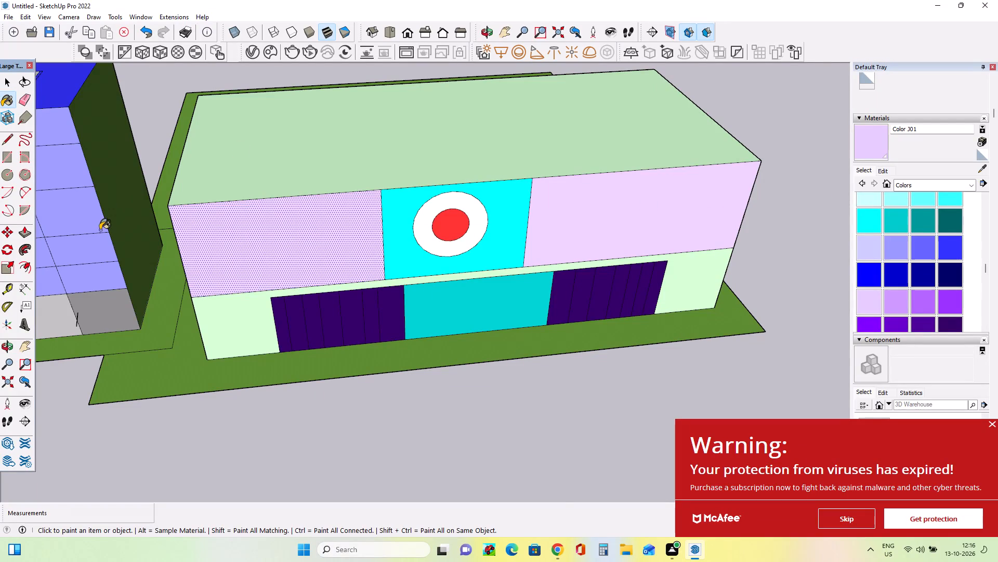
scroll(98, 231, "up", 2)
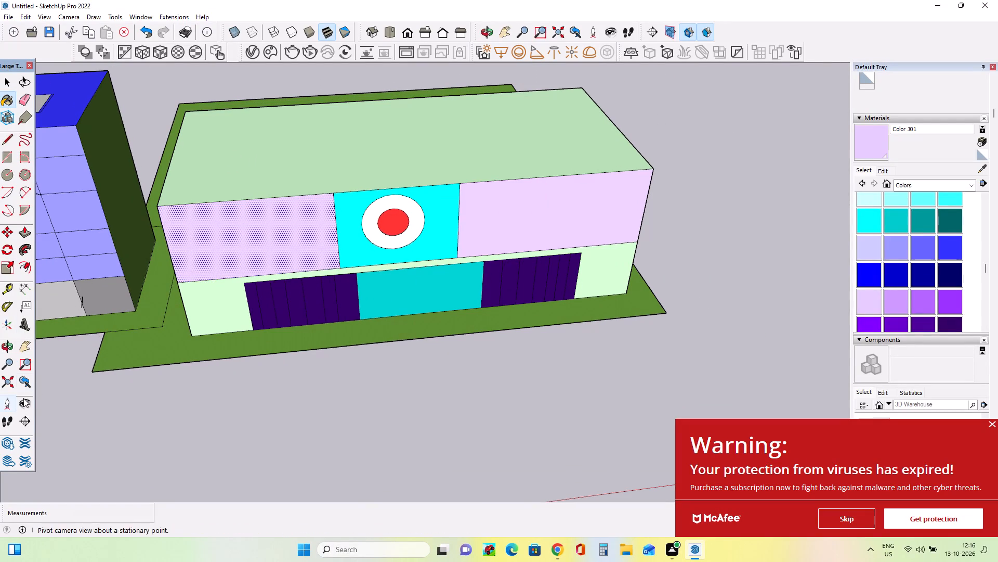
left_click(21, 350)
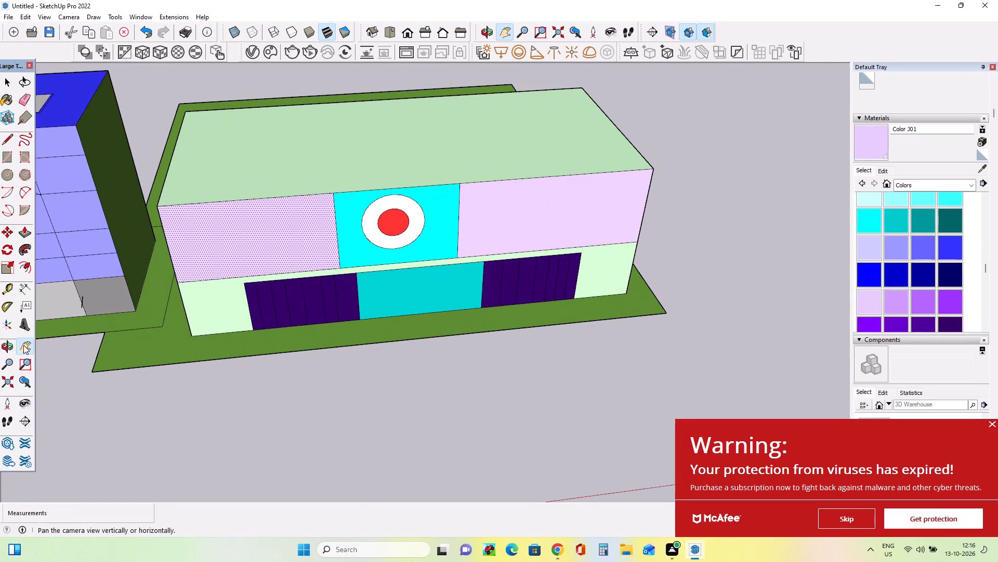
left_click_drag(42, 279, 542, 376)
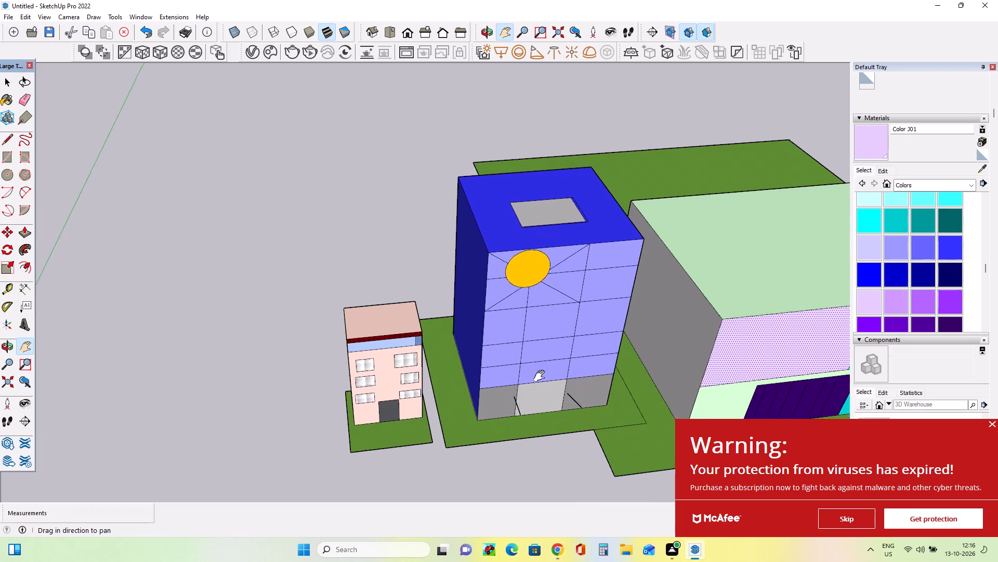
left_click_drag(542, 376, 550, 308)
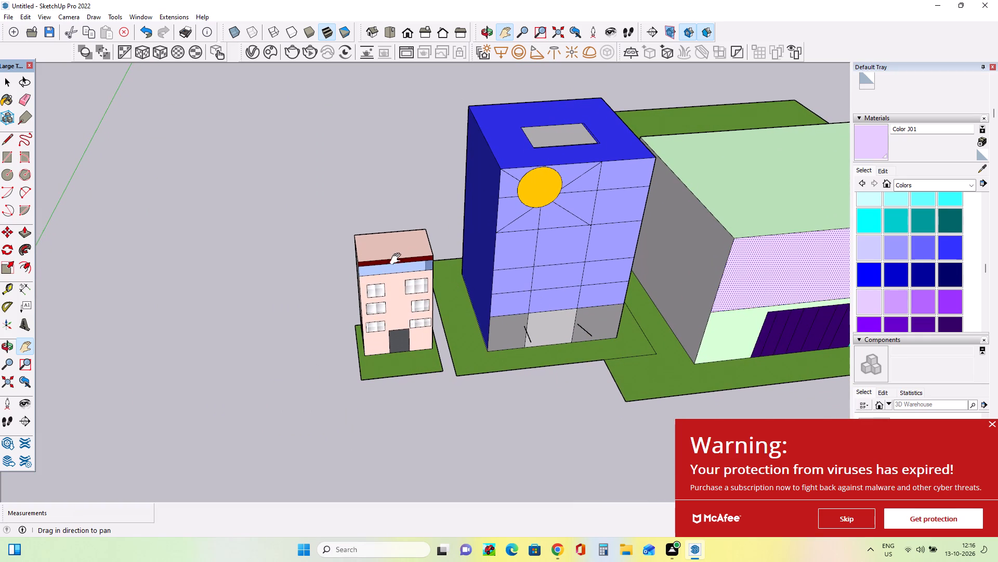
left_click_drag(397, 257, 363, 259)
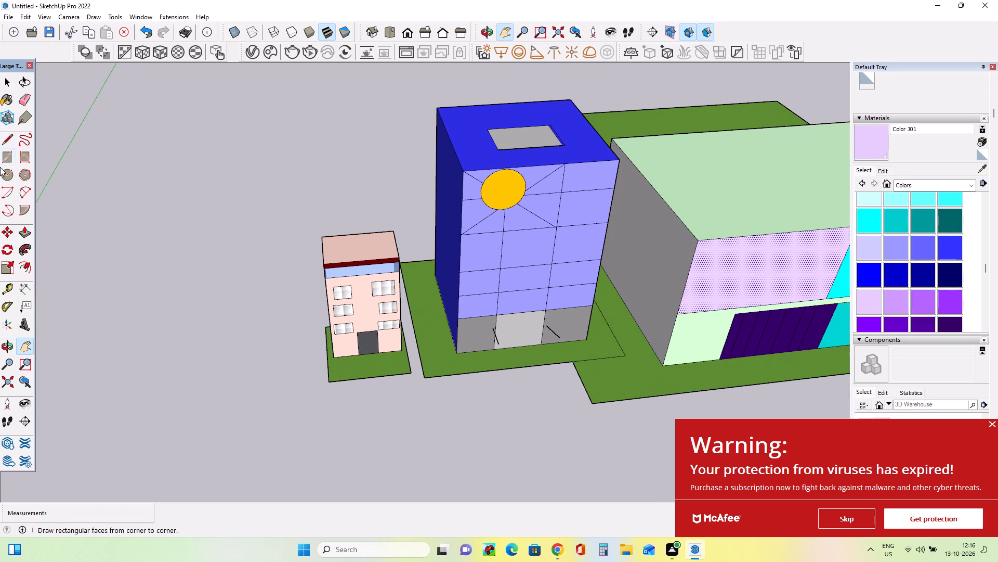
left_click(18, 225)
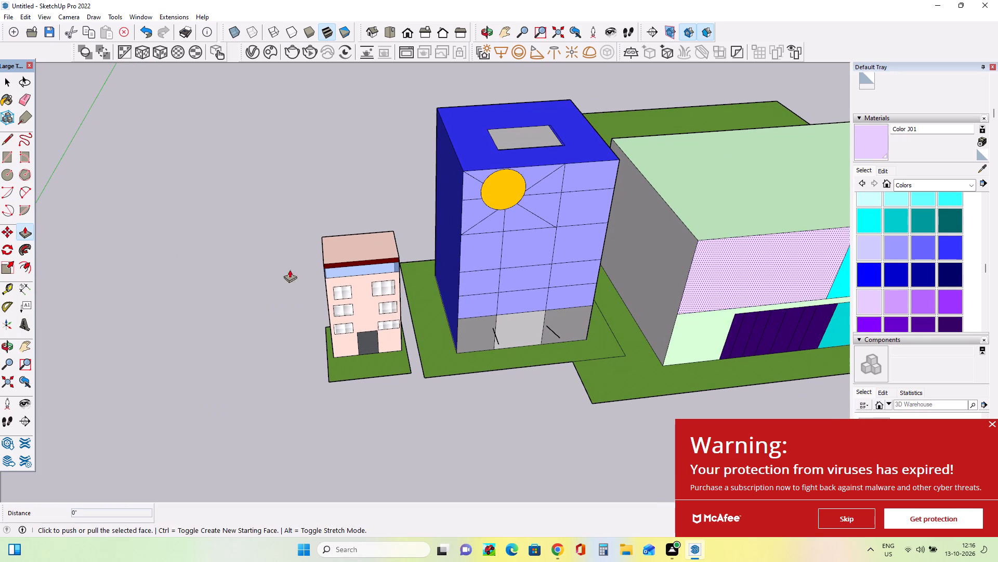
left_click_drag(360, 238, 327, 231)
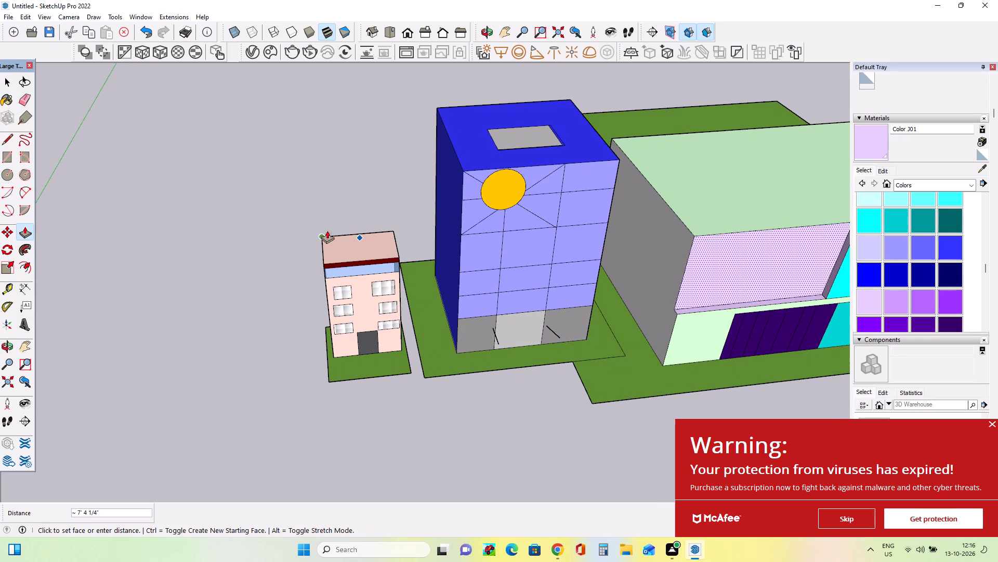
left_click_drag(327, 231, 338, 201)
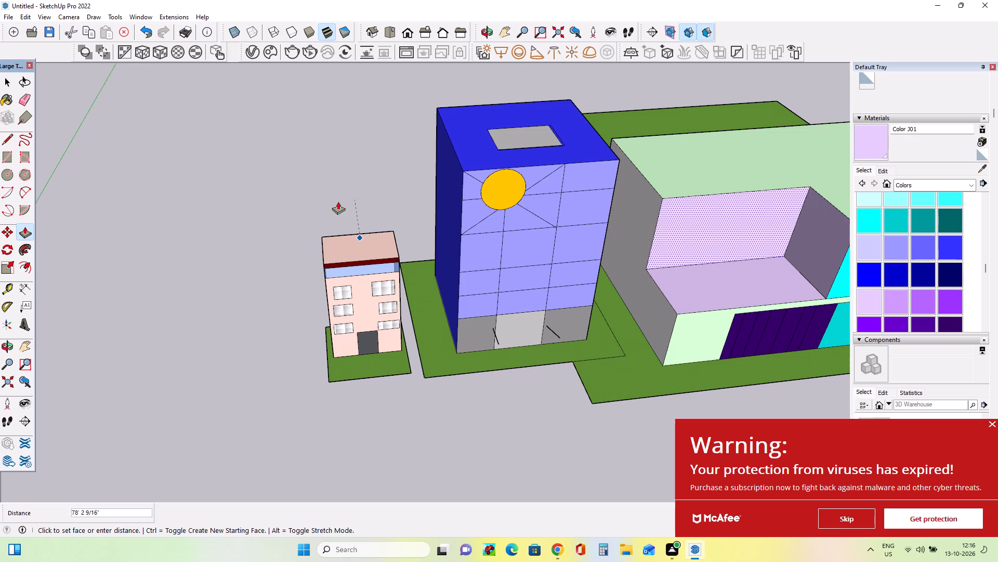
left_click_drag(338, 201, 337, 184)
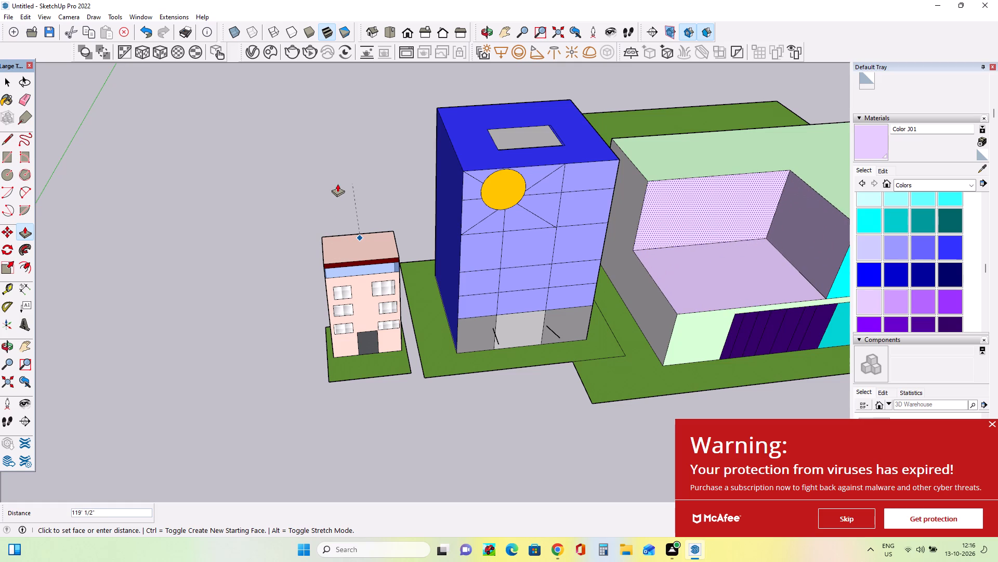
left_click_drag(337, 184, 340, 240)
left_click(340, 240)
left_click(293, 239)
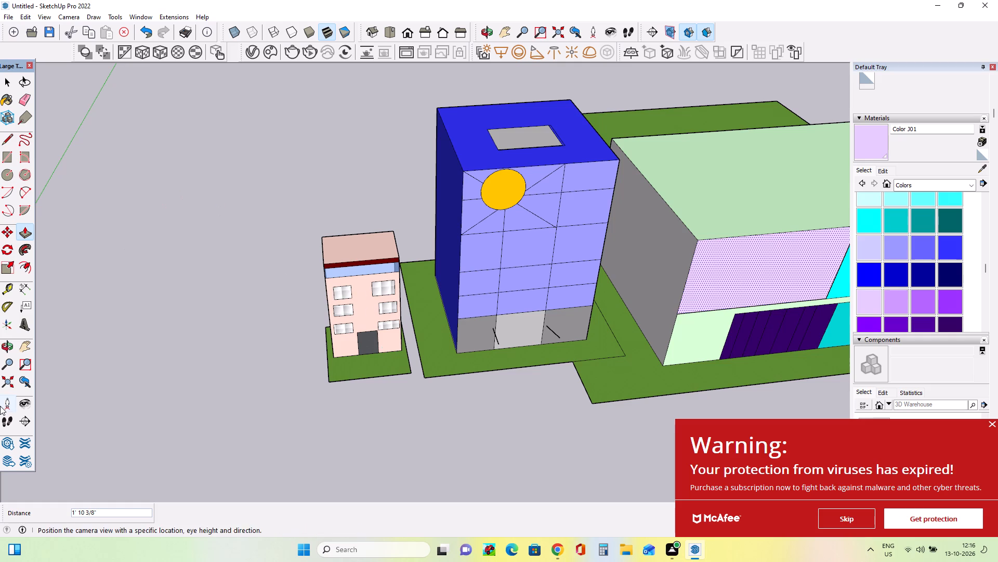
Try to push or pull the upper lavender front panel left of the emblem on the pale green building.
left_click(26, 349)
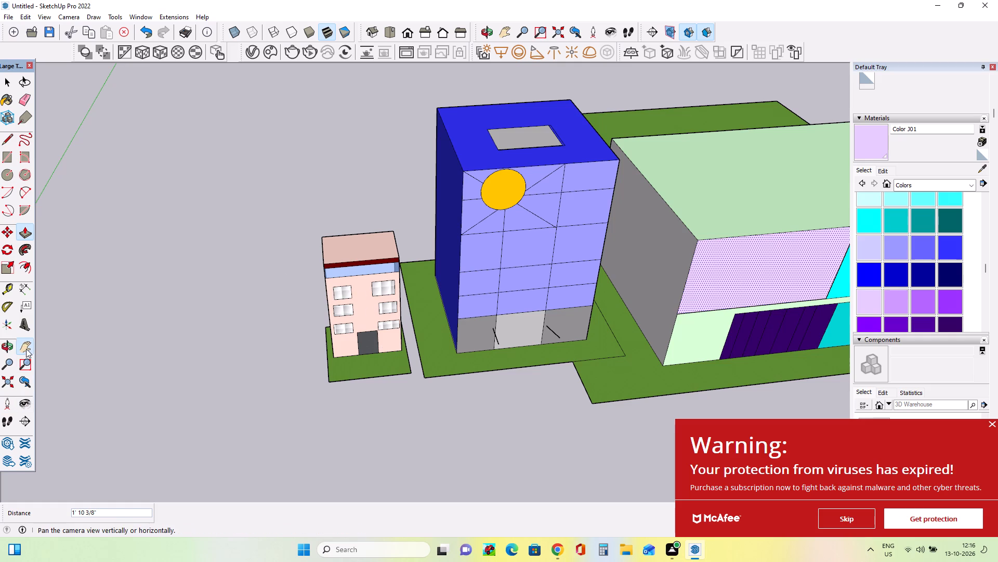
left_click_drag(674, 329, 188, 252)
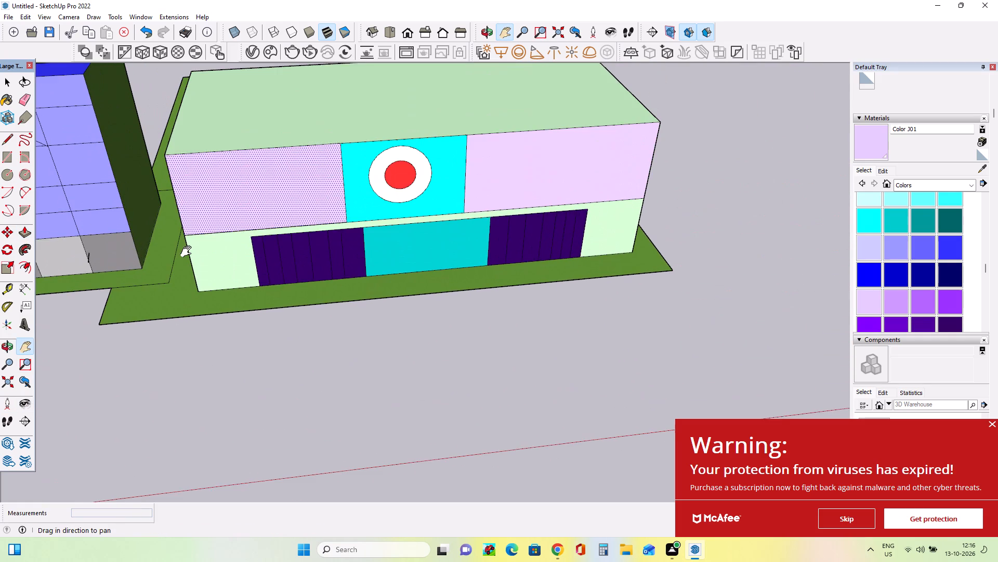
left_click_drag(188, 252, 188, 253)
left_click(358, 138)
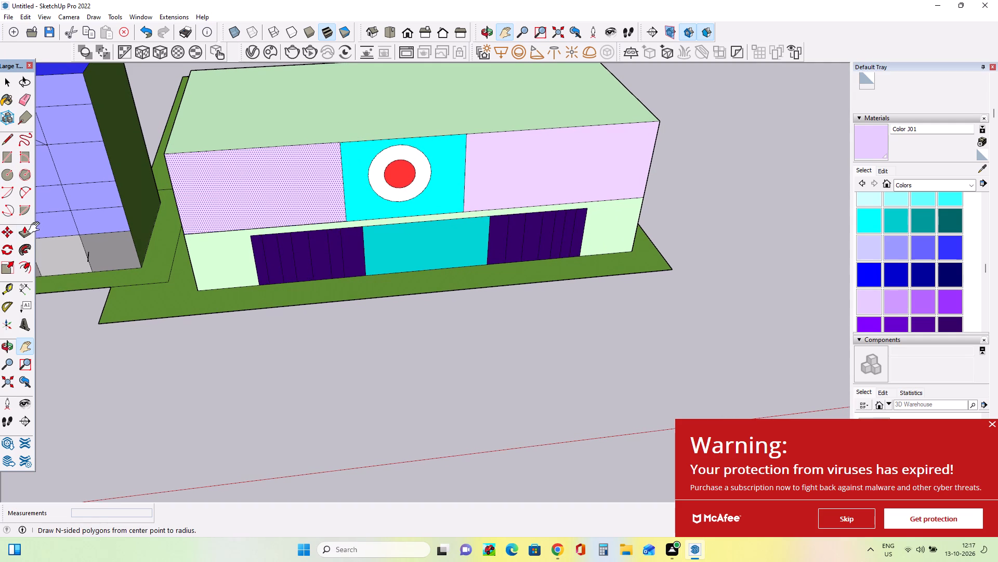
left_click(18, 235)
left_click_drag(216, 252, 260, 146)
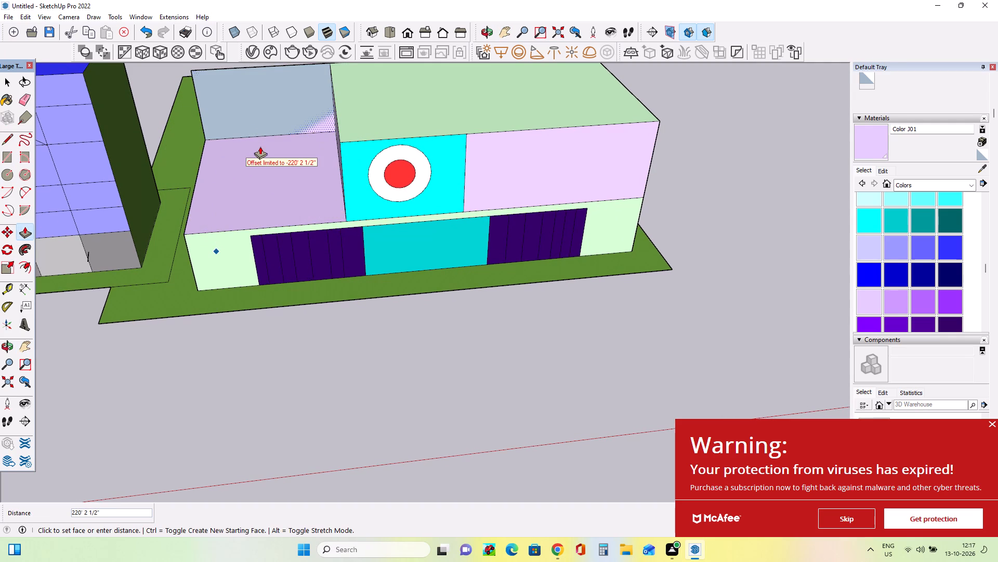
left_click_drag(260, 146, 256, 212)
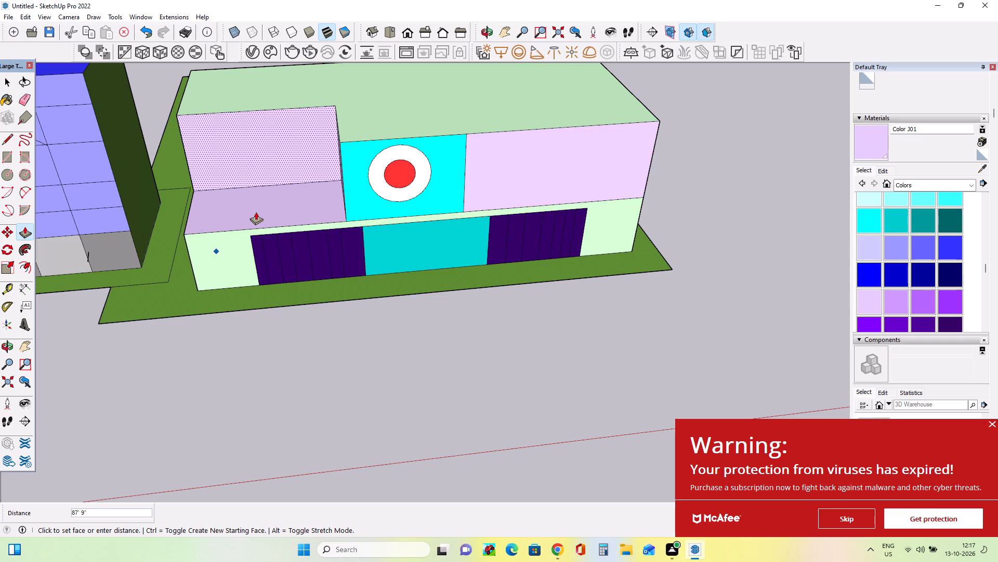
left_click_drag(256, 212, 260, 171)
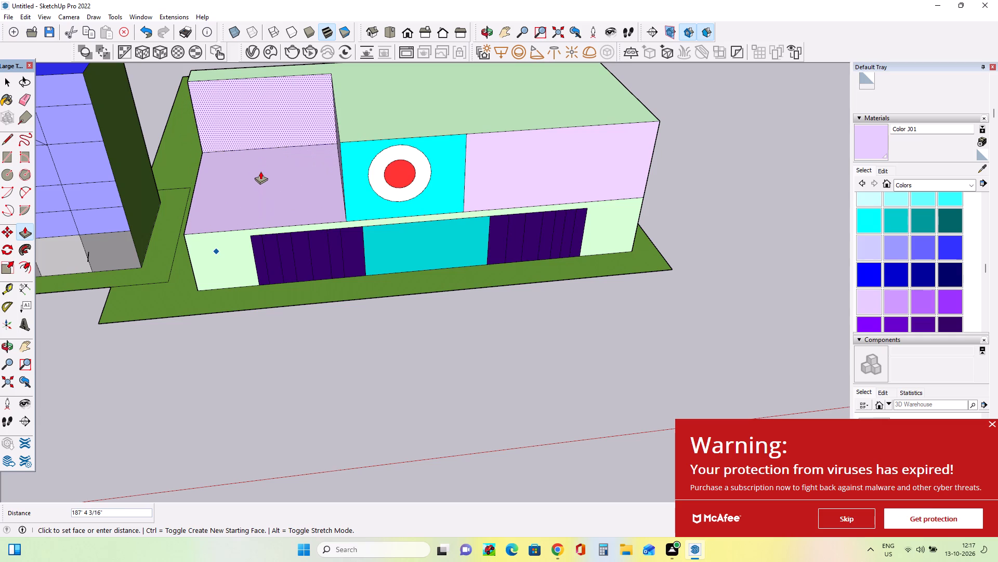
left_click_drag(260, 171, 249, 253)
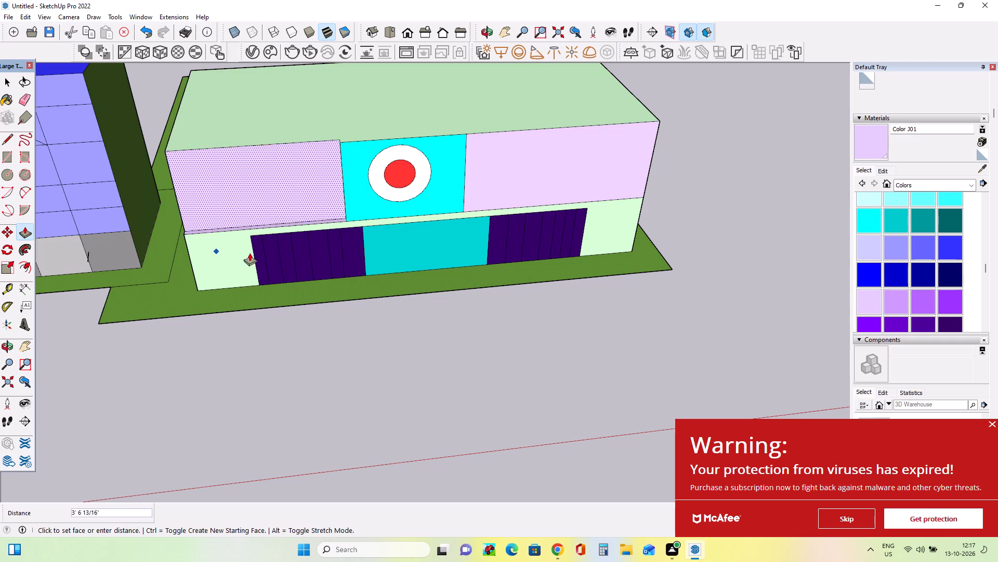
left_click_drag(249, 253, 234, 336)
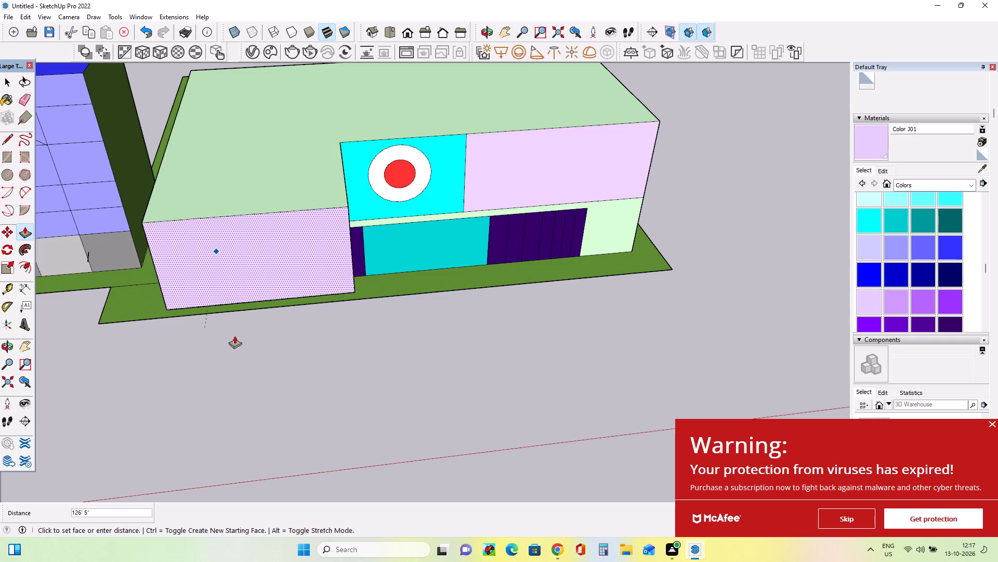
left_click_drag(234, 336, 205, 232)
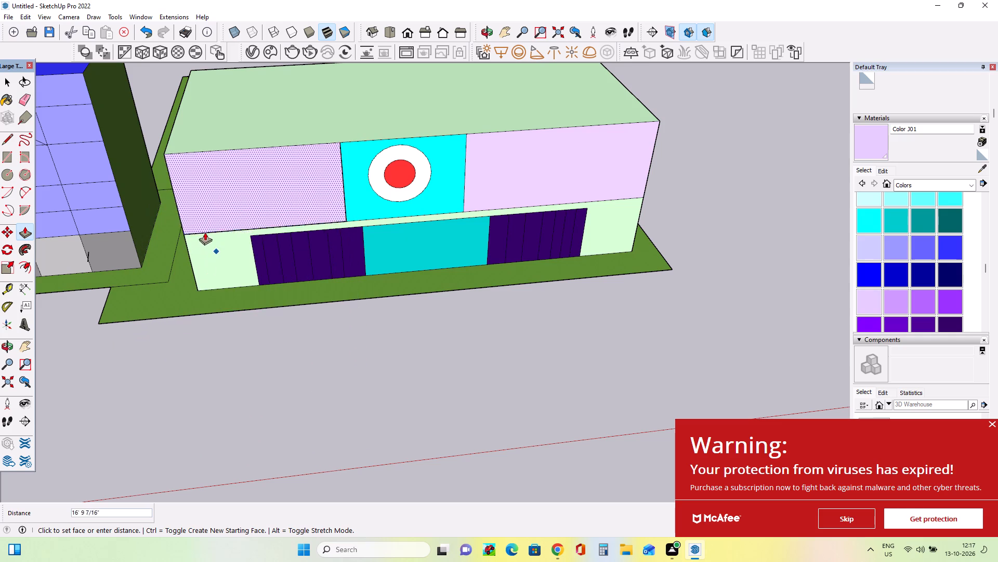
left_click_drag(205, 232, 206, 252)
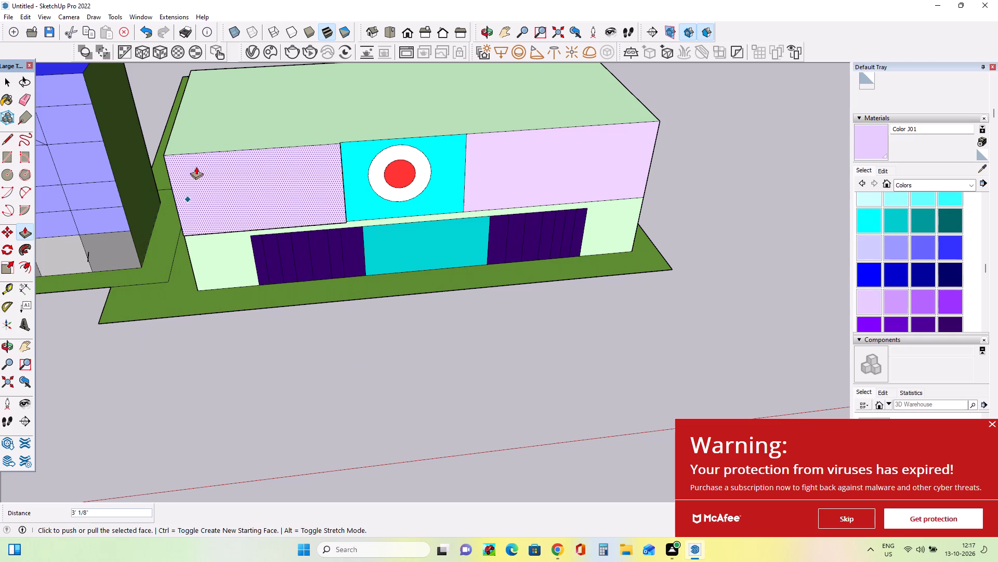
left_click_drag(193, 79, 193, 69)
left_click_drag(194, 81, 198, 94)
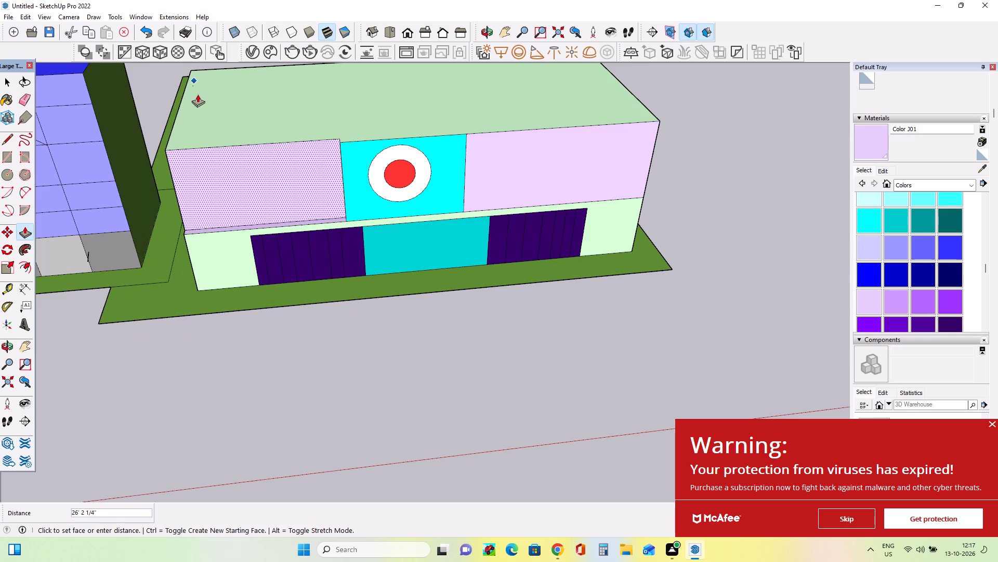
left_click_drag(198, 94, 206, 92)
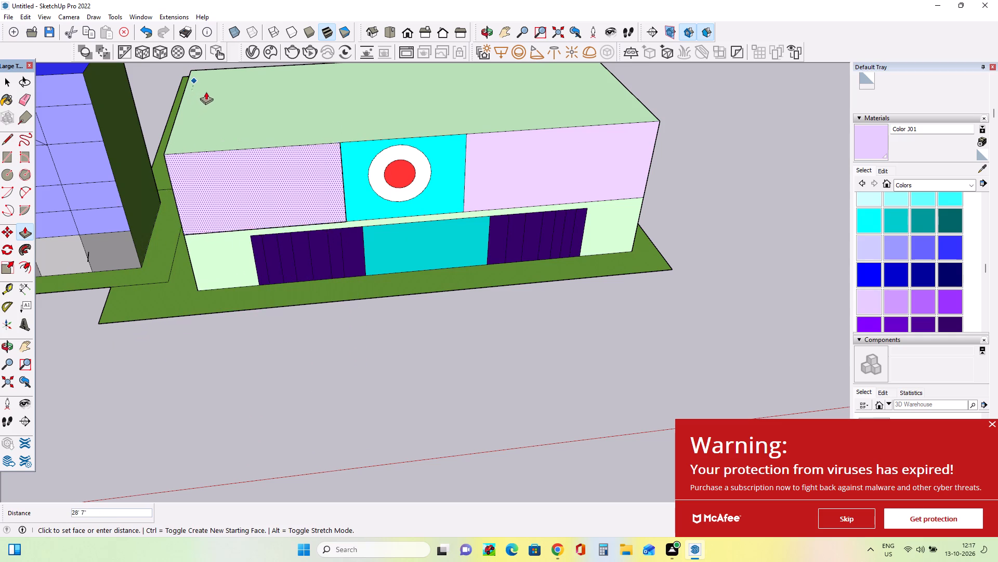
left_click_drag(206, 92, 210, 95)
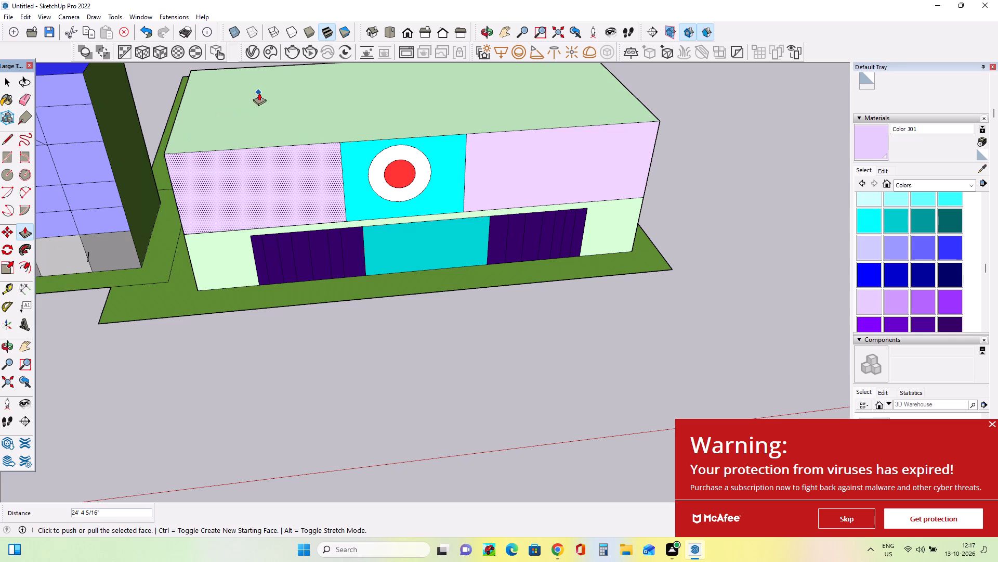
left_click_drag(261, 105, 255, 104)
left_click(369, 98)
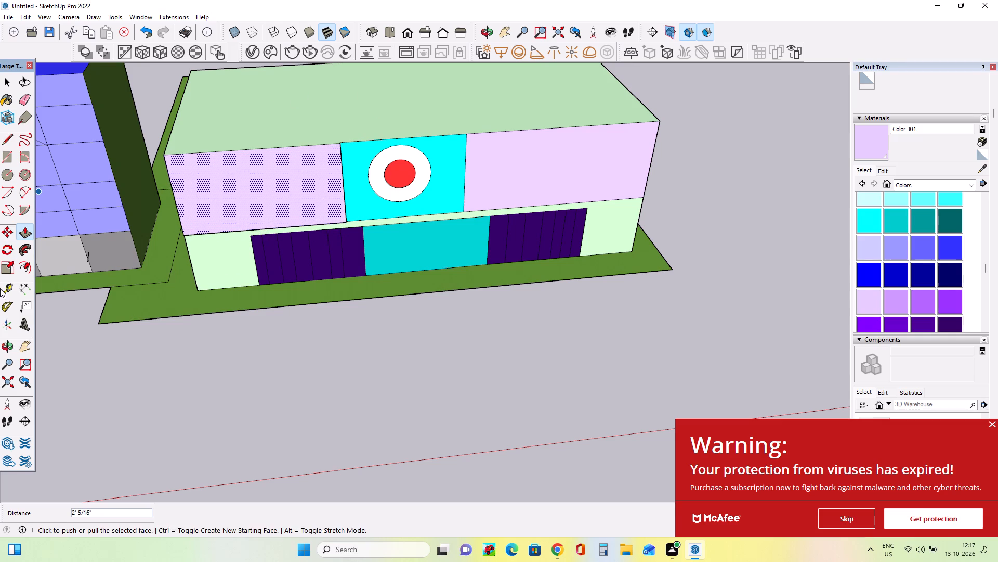
Draw a rectangle about 487 ft 9 in by 220 ft 9 in over the pale green building's roof, between opposite corners.
left_click(0, 150)
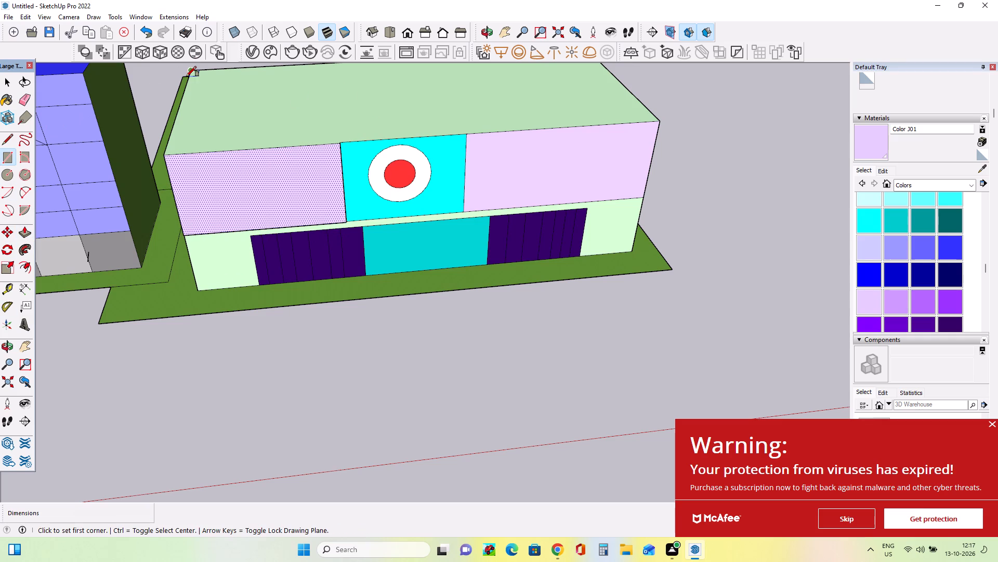
left_click_drag(186, 76, 444, 148)
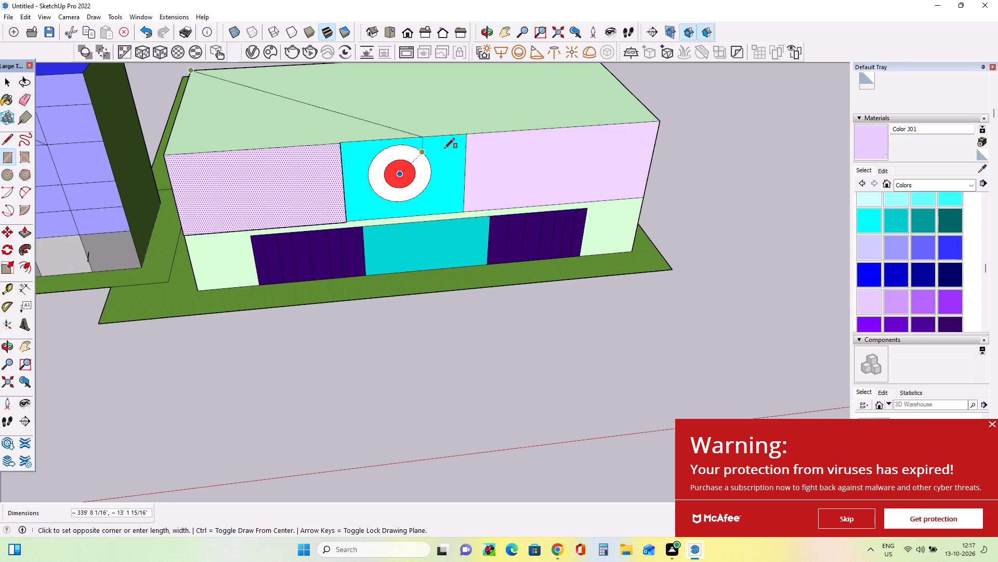
left_click_drag(444, 148, 659, 118)
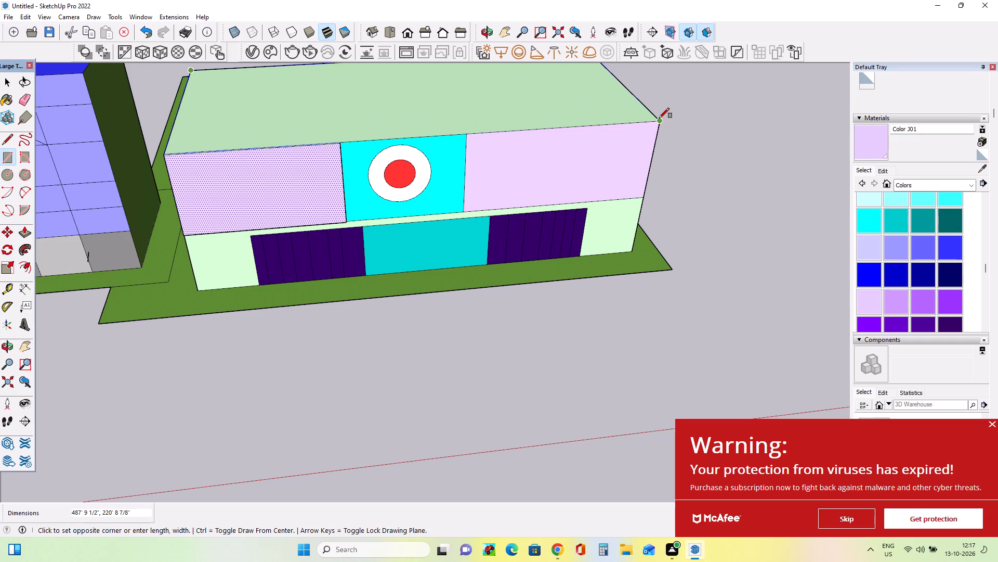
left_click_drag(659, 118, 656, 117)
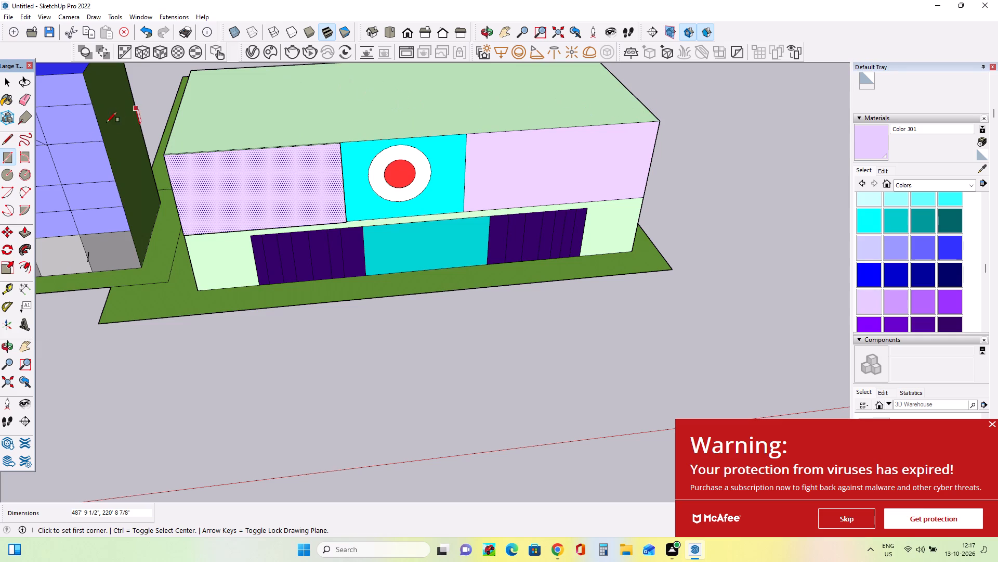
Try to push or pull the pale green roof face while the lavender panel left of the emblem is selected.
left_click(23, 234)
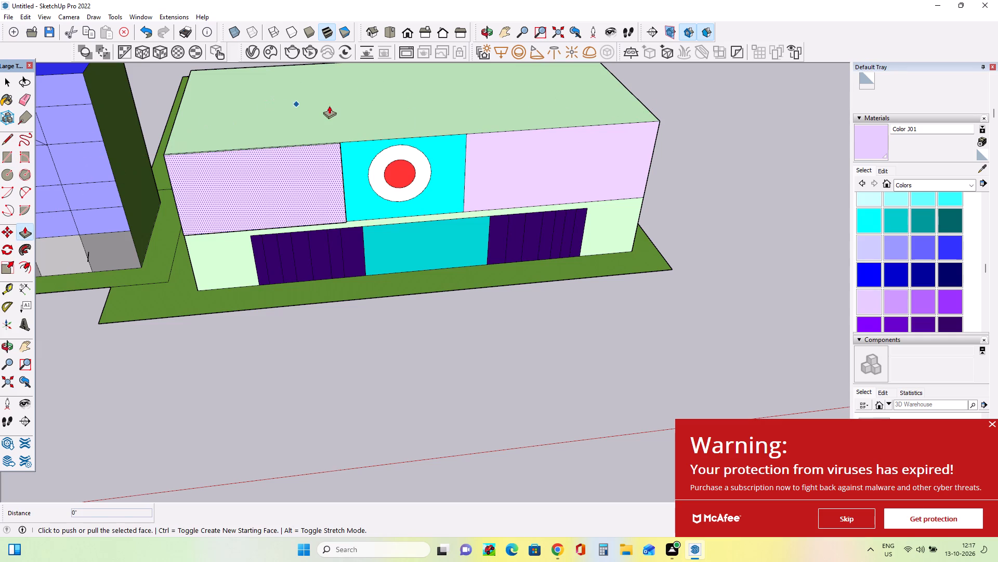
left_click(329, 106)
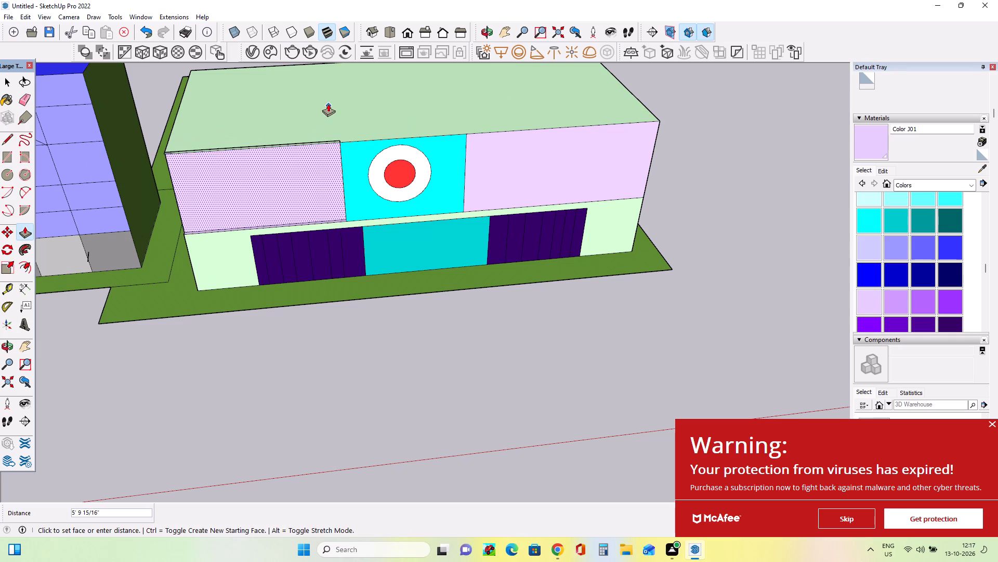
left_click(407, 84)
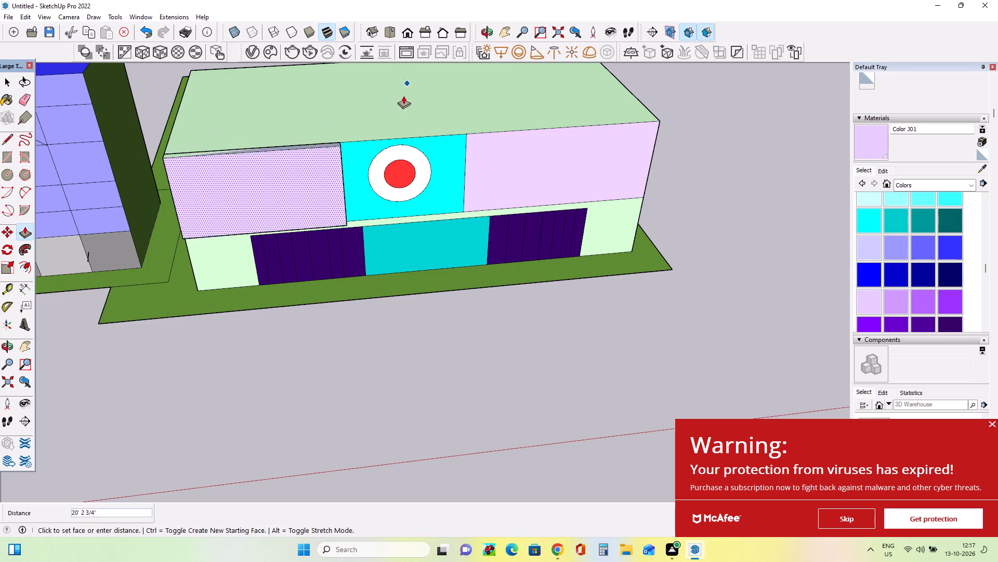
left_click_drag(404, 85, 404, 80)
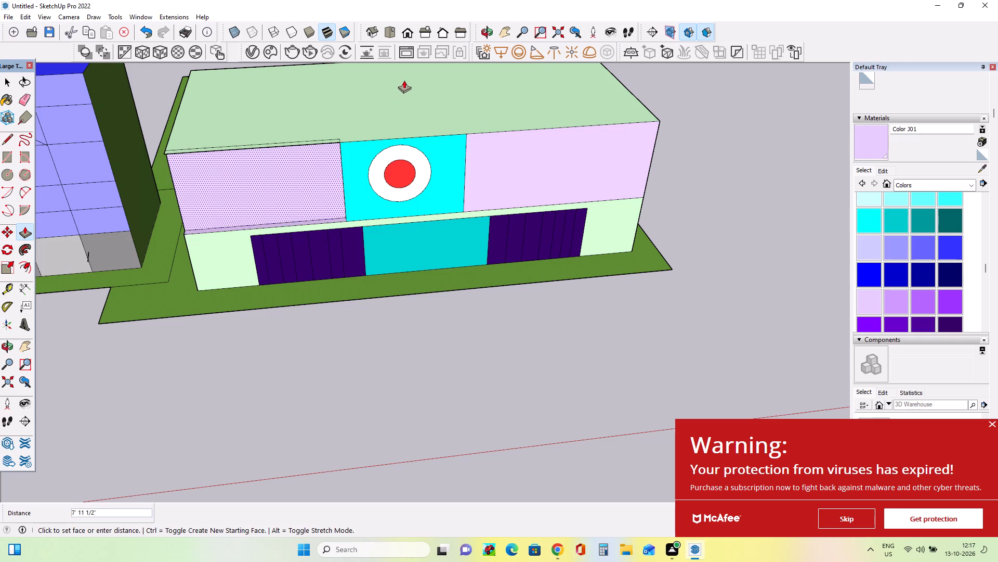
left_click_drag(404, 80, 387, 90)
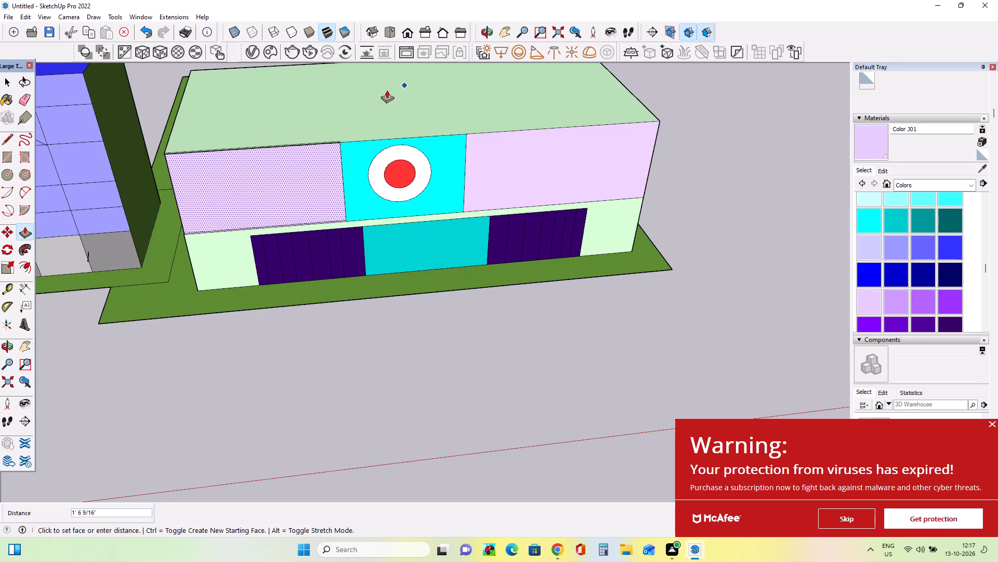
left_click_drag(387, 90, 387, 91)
Select the pale green building's roof face and pull it up about 149 ft 10 in.
right_click(391, 98)
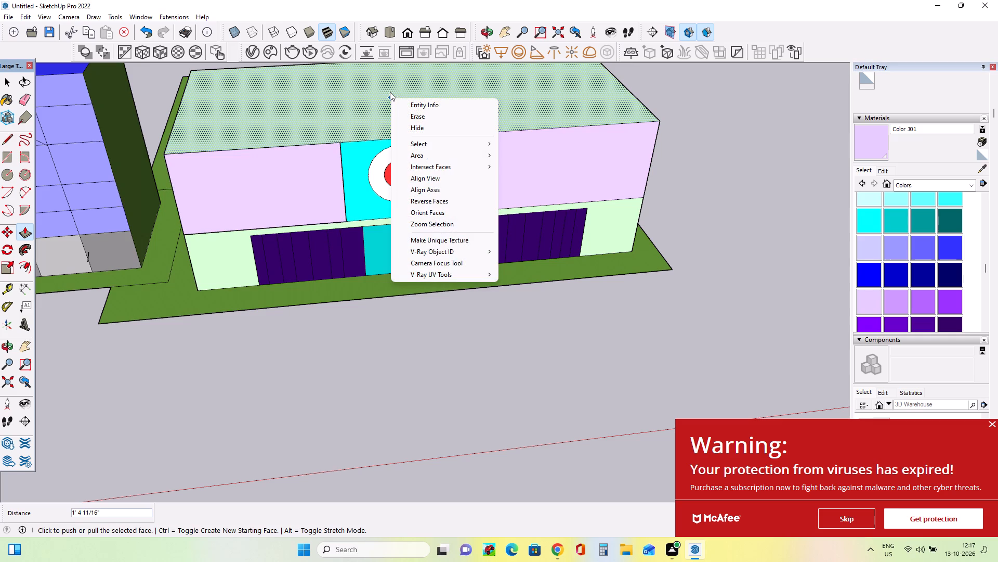
left_click(26, 228)
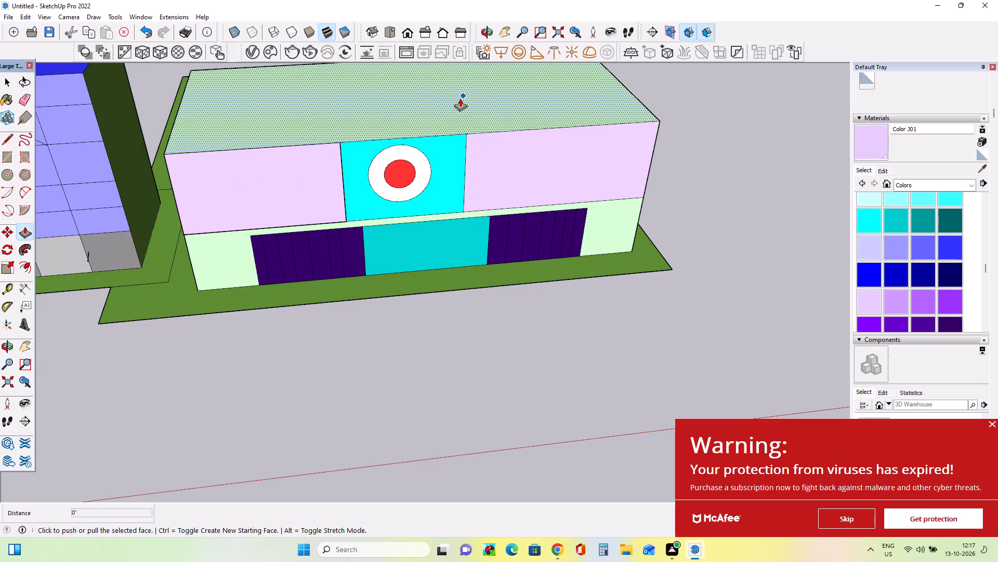
left_click_drag(460, 98, 452, 119)
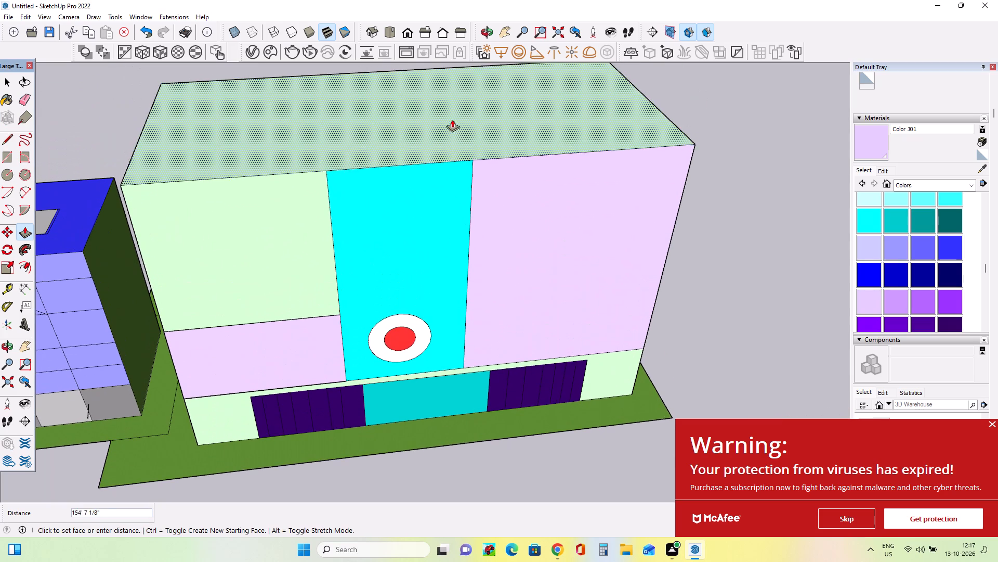
left_click_drag(452, 119, 454, 121)
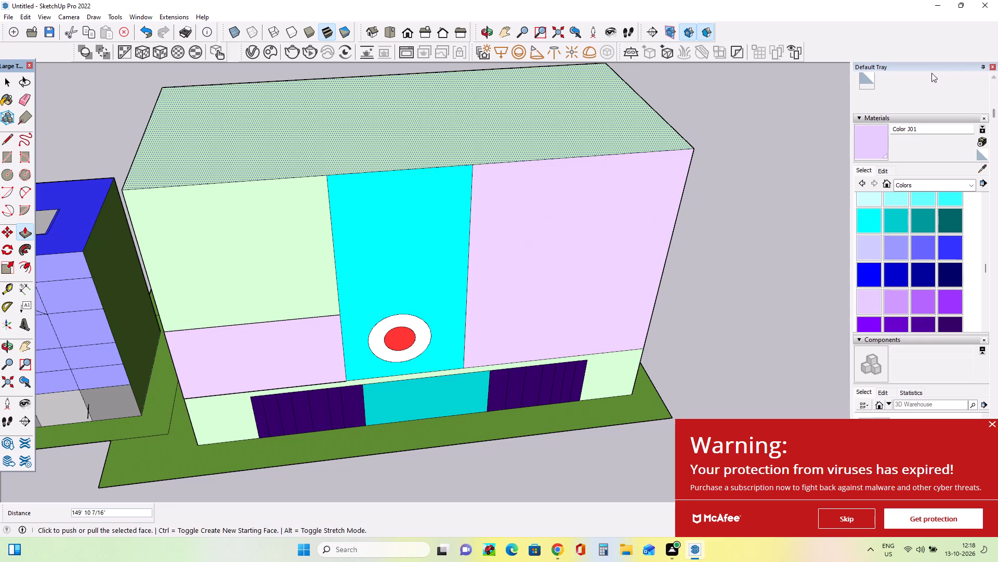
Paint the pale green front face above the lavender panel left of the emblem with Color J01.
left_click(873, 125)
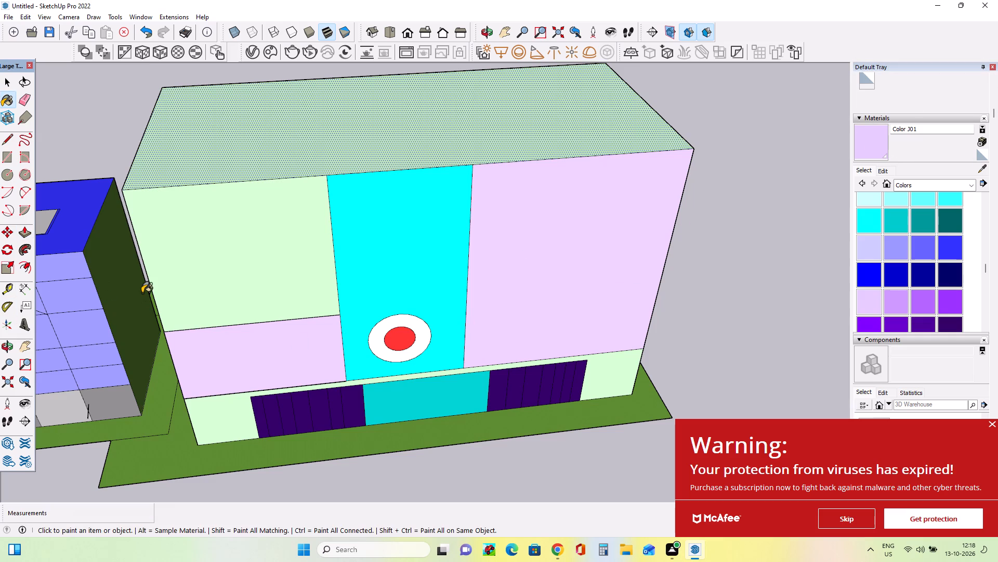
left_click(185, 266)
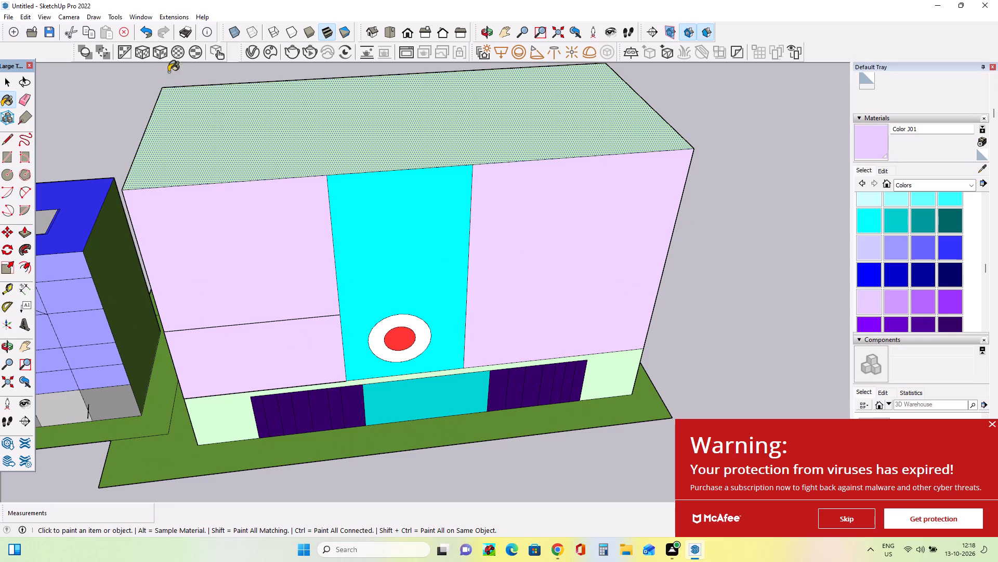
Erase the horizontal line dividing the two lavender faces left of the emblem.
left_click(29, 94)
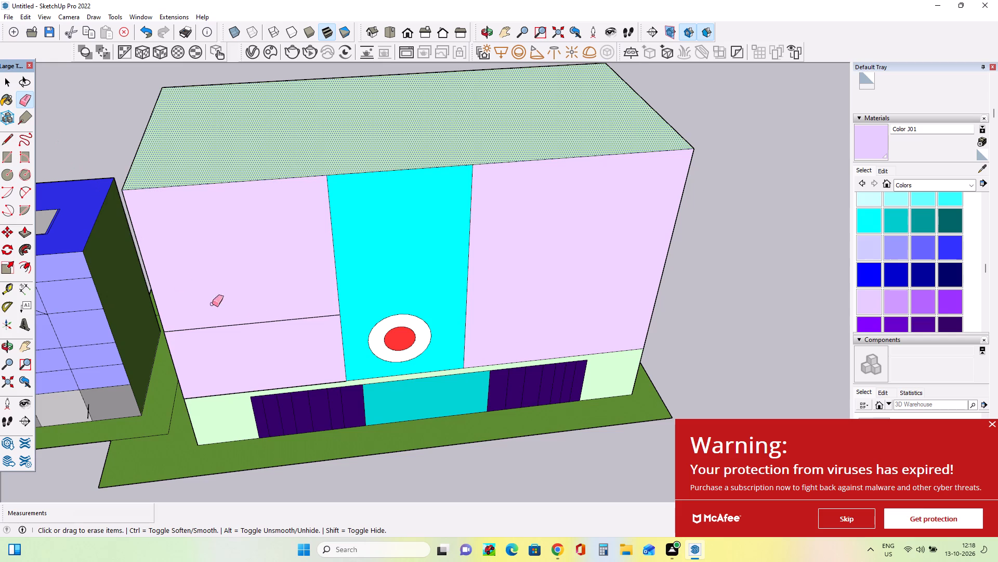
left_click(264, 323)
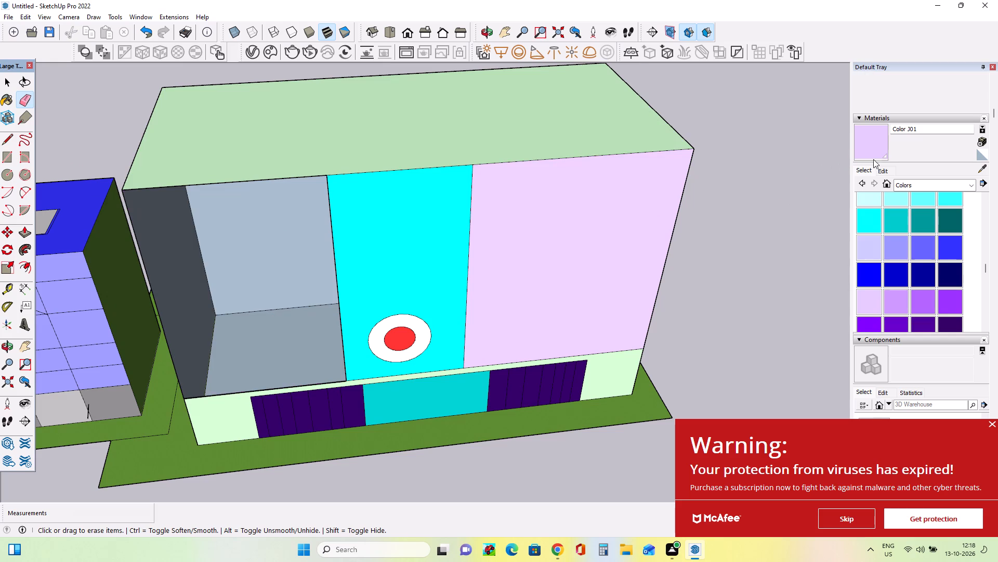
Paint the back wall, floor and side wall inside the opening left of the cyan panel with lavender Color J01.
left_click(886, 146)
left_click(334, 298)
left_click_drag(317, 302, 315, 304)
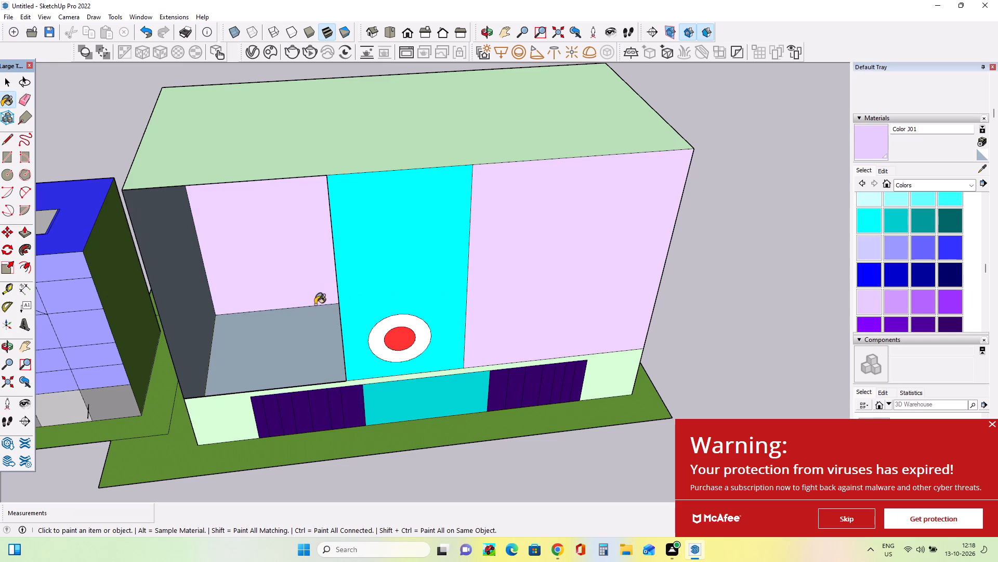
left_click_drag(315, 304, 311, 312)
left_click(306, 333)
left_click(178, 298)
left_click(183, 294)
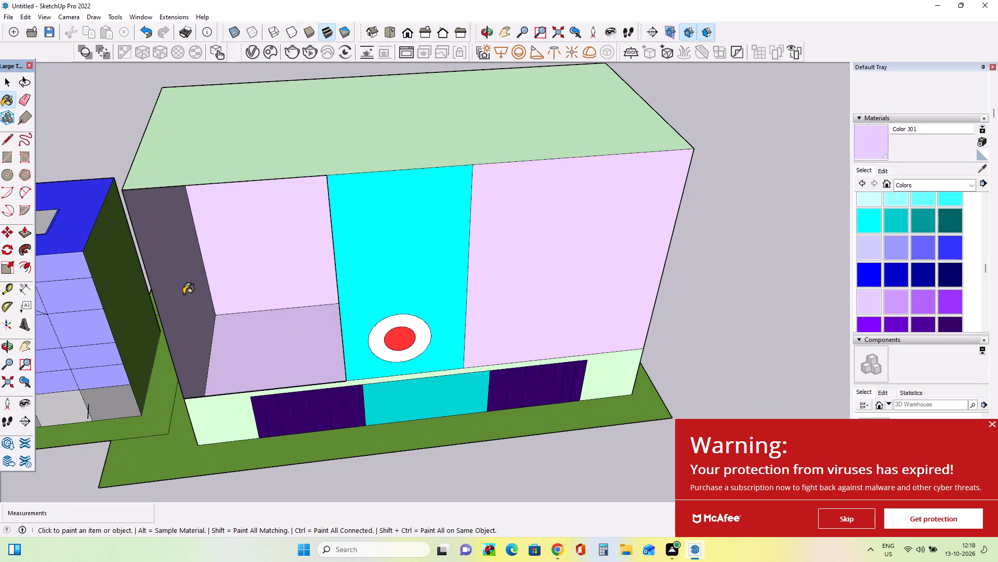
Draw a rectangle about 163 ft 6 in by 238 ft 10 in covering the opening left of the cyan panel.
left_click_drag(12, 107, 8, 135)
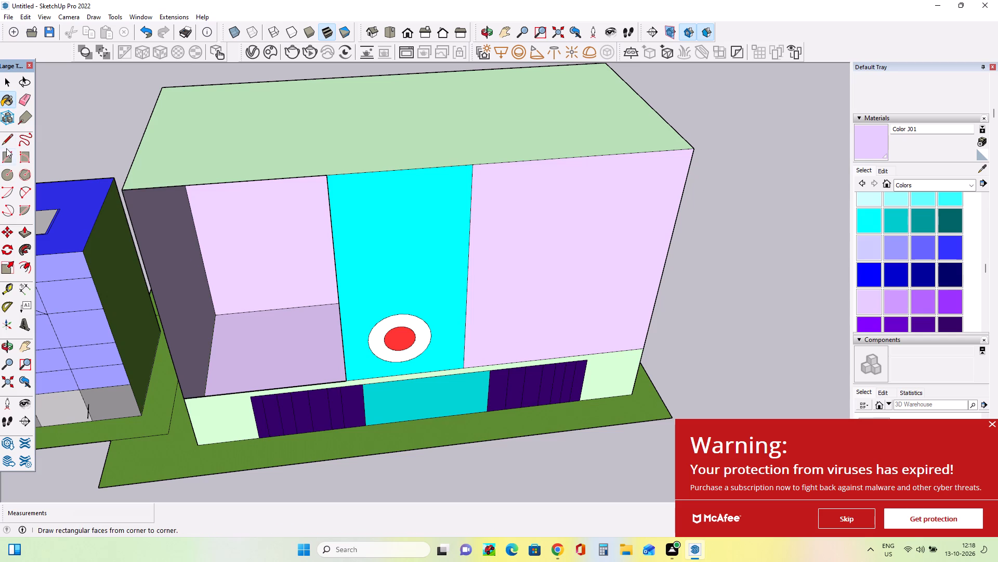
left_click(6, 152)
left_click_drag(124, 189, 170, 236)
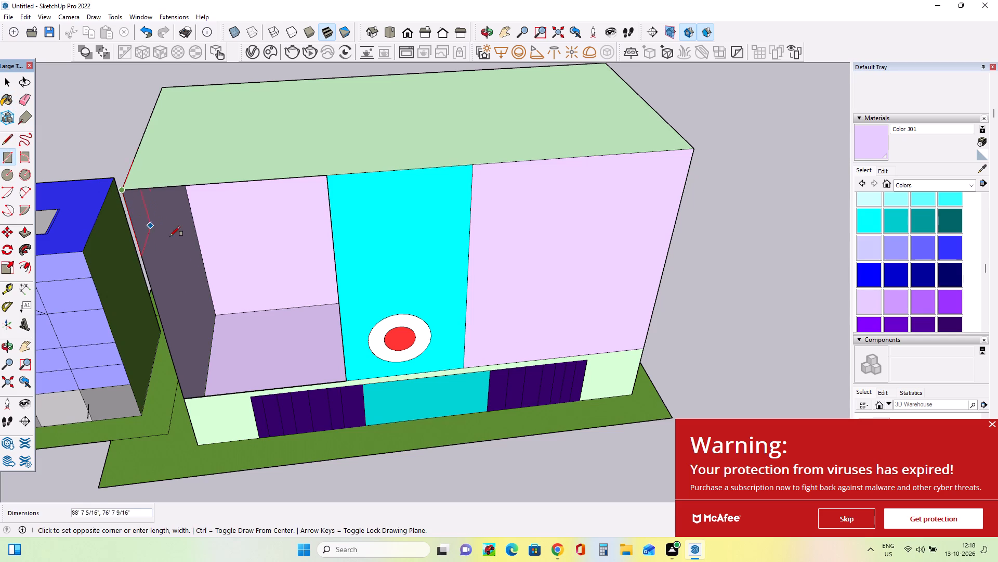
left_click_drag(170, 236, 348, 366)
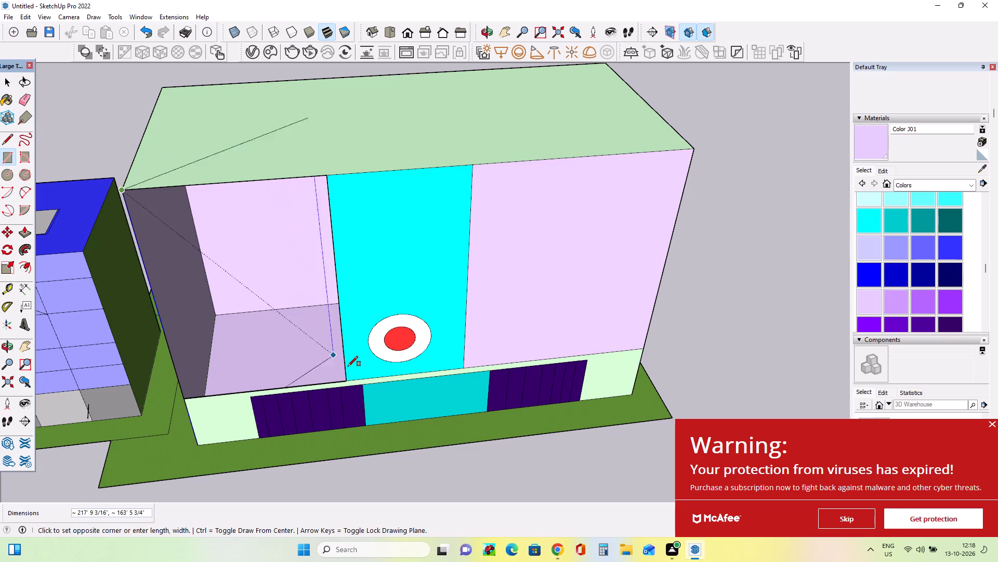
left_click_drag(348, 366, 346, 383)
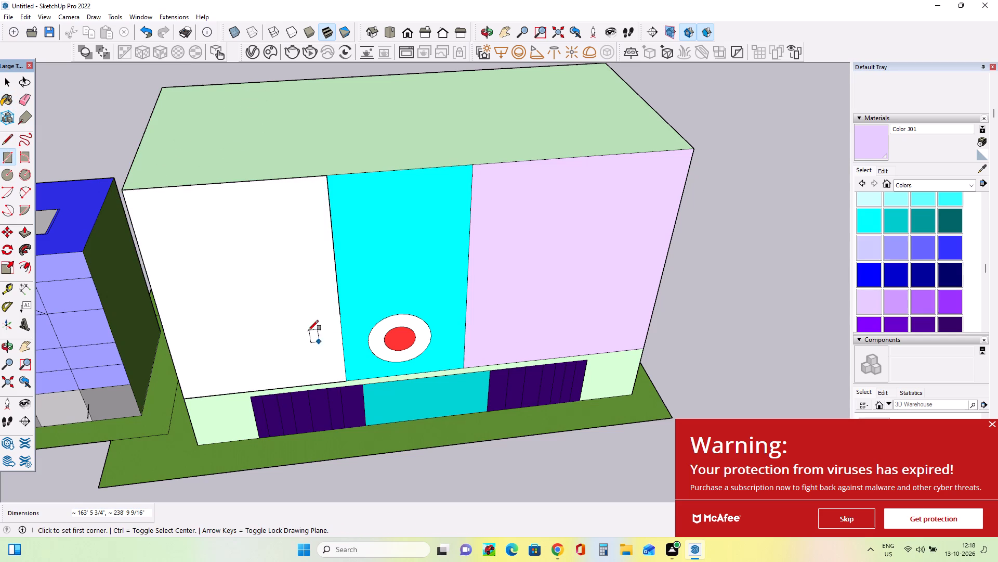
Paint the new white front face left of the cyan panel with lavender Color J01.
left_click(869, 150)
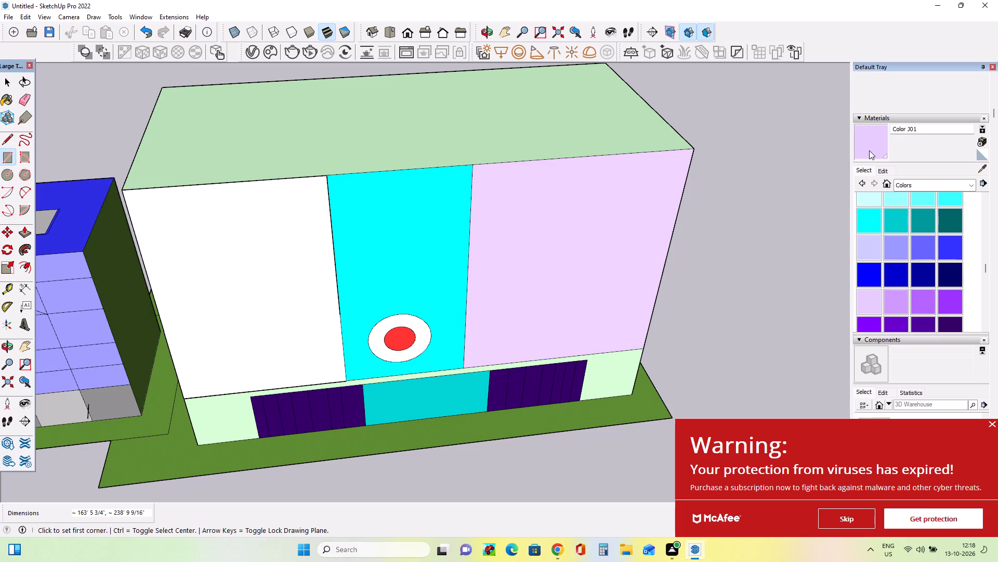
left_click(219, 279)
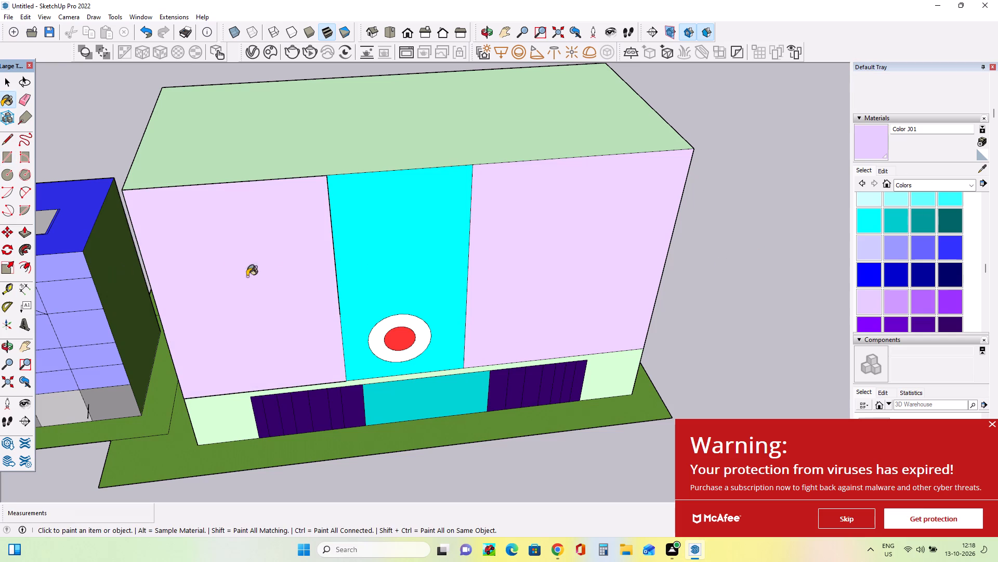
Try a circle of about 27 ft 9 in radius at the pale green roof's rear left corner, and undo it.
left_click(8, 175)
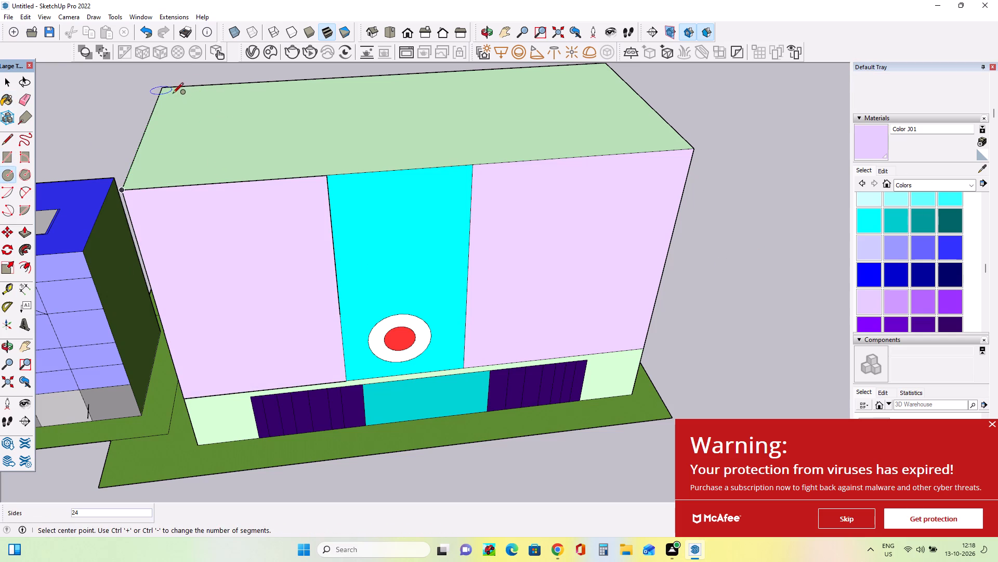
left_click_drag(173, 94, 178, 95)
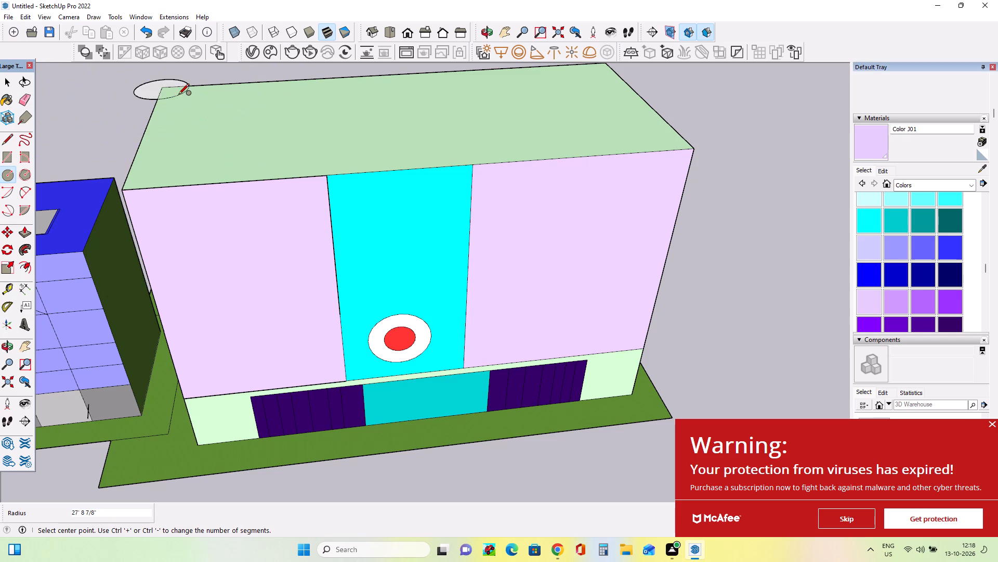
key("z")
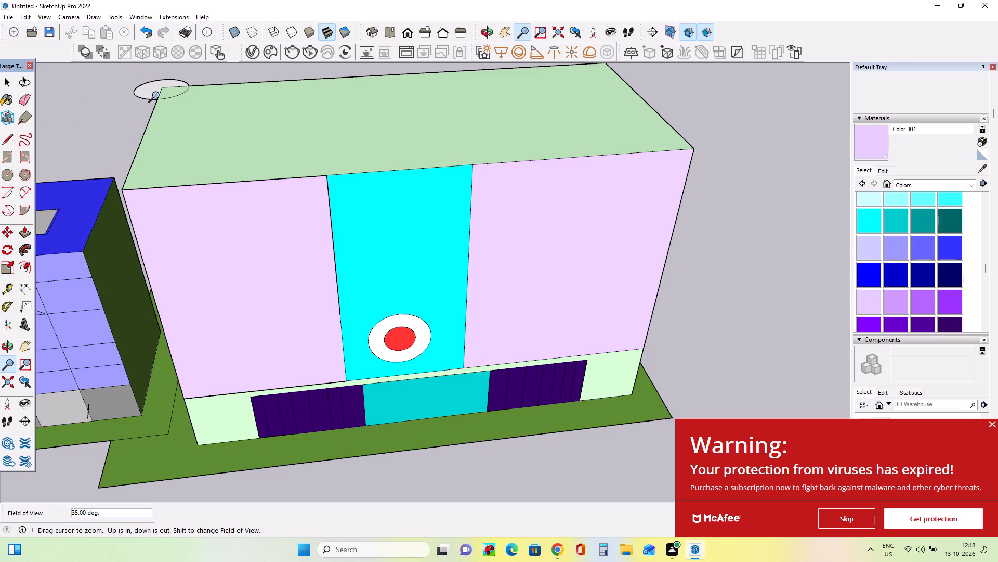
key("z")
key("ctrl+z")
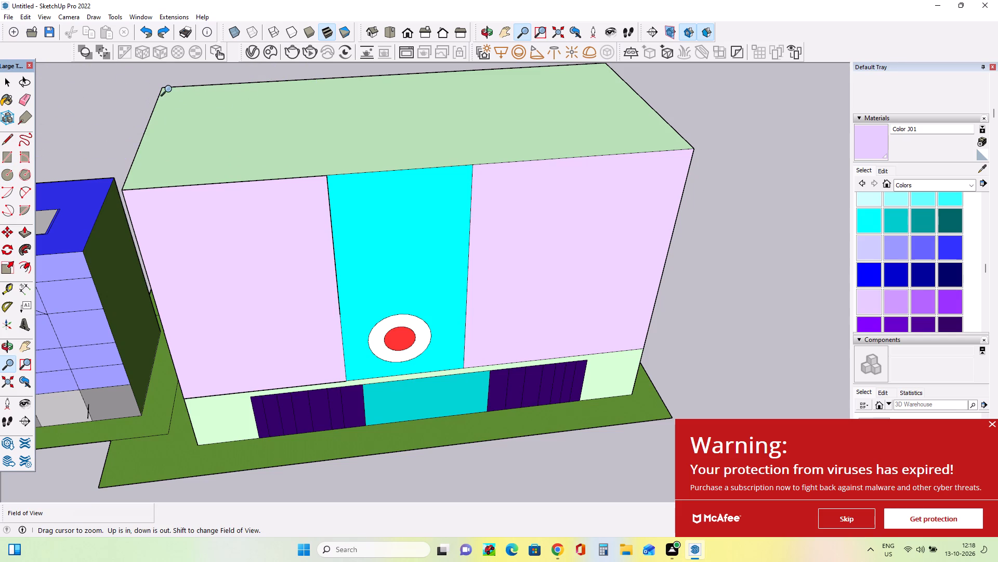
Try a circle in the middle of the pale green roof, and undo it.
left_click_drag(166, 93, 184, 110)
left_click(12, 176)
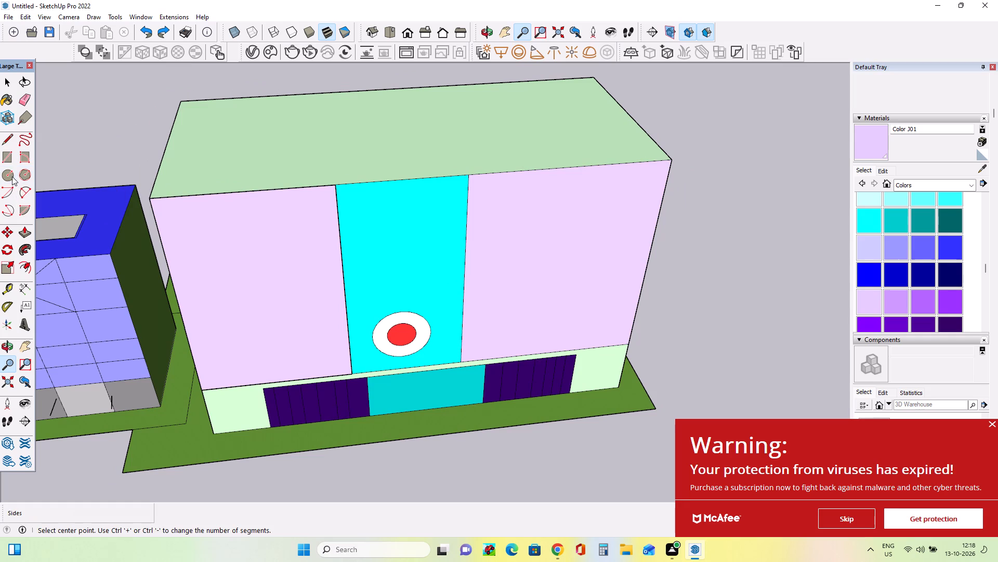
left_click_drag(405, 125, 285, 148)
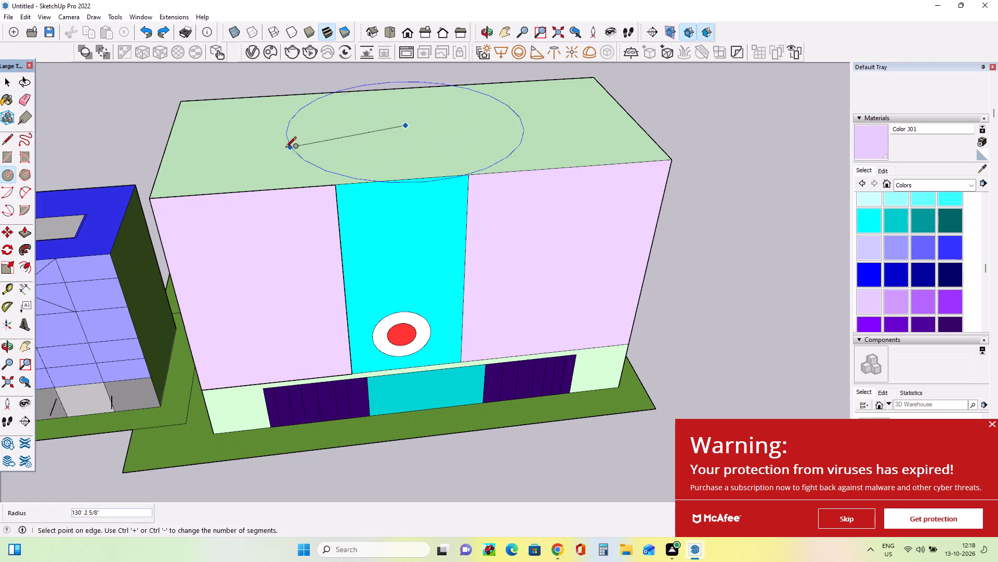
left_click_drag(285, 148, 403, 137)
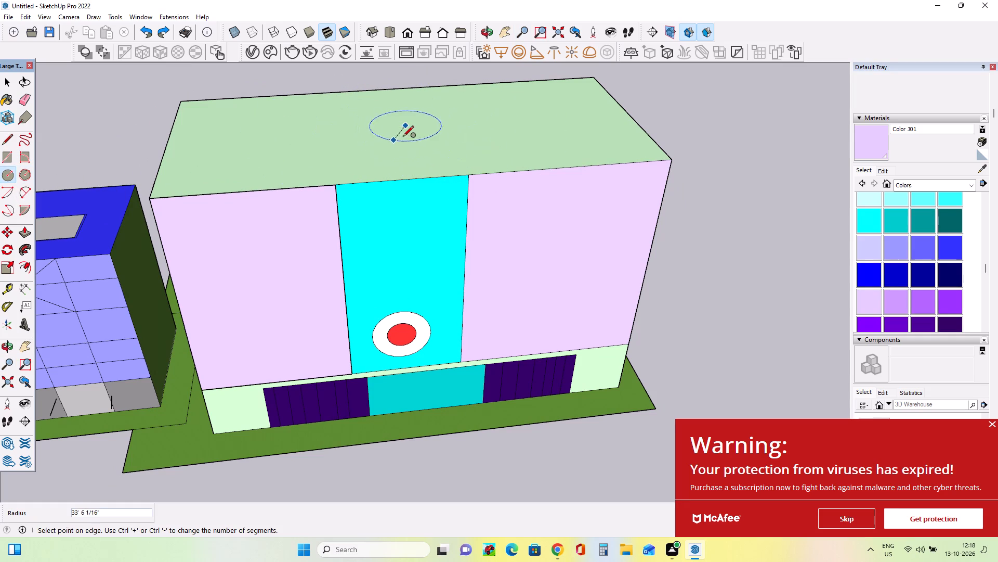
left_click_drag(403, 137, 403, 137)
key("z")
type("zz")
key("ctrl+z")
Draw a rectangle about 237 ft 10 in by 209 ft 1 in on the left part of the pale green roof, reaching its front edge.
left_click_drag(199, 109, 198, 109)
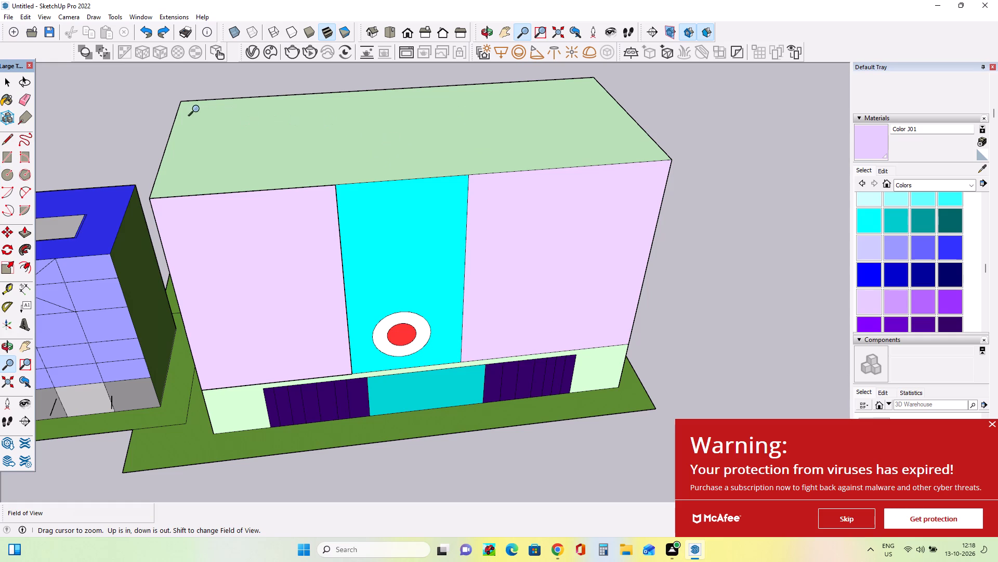
left_click_drag(198, 109, 229, 132)
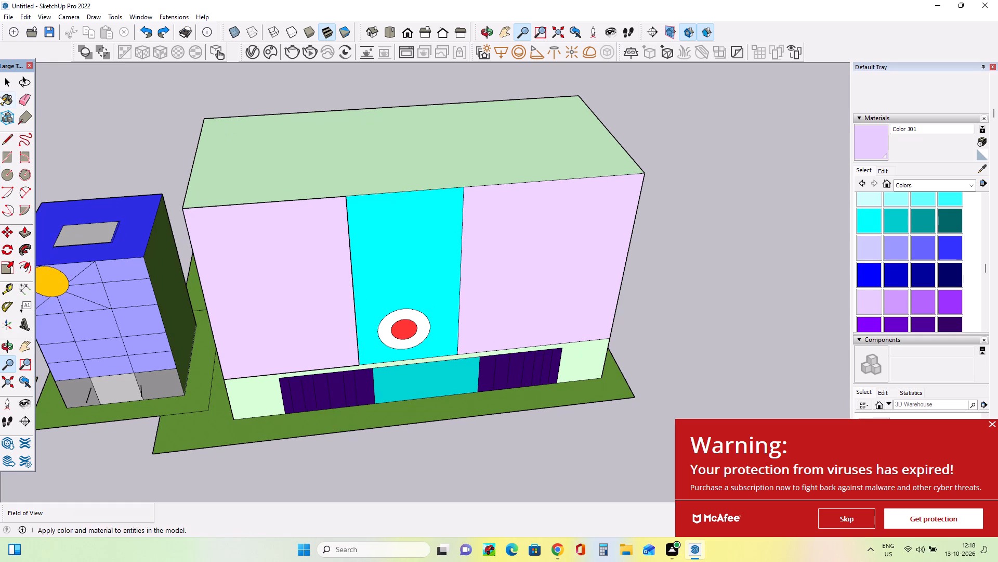
left_click(7, 152)
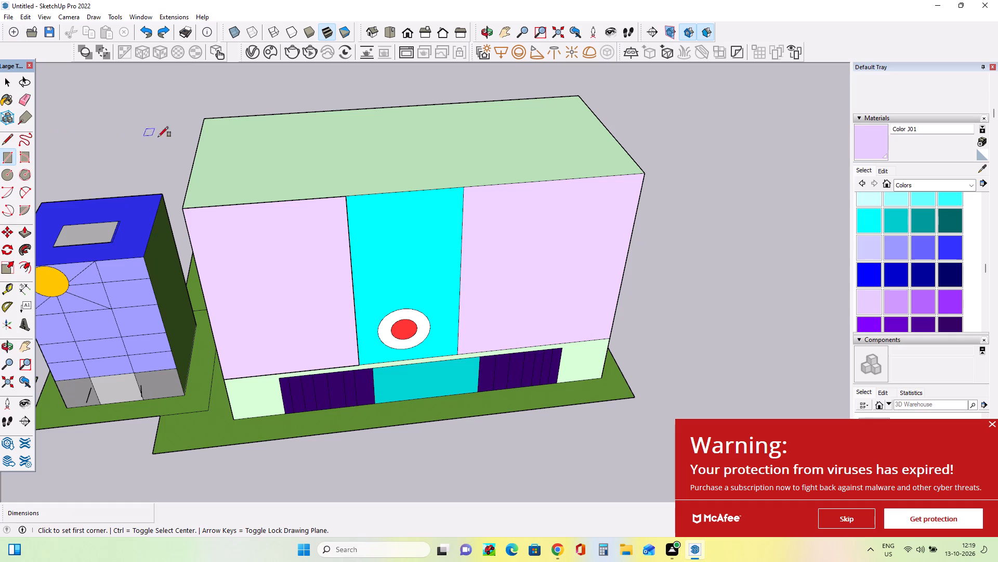
left_click_drag(208, 124, 377, 182)
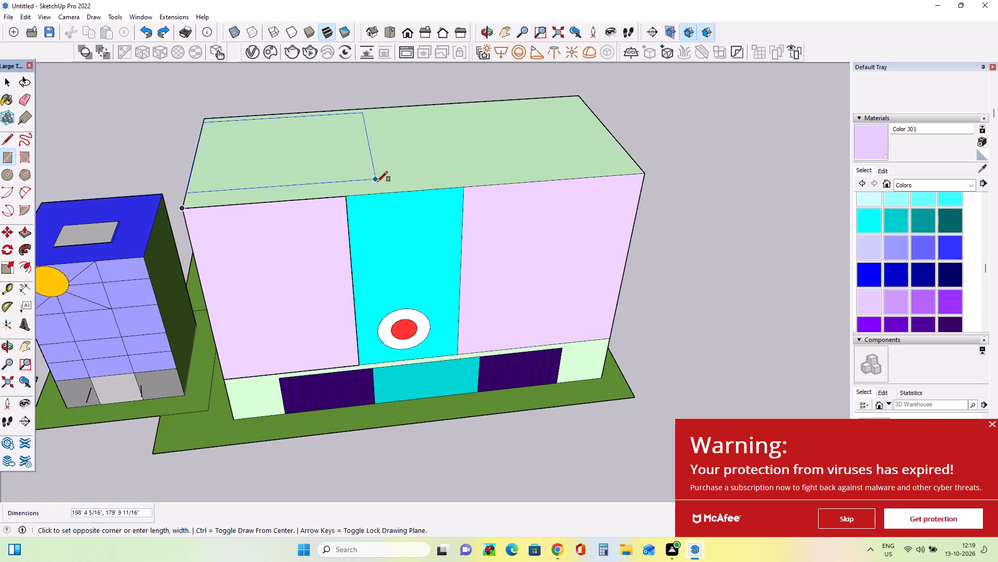
left_click_drag(377, 182, 417, 185)
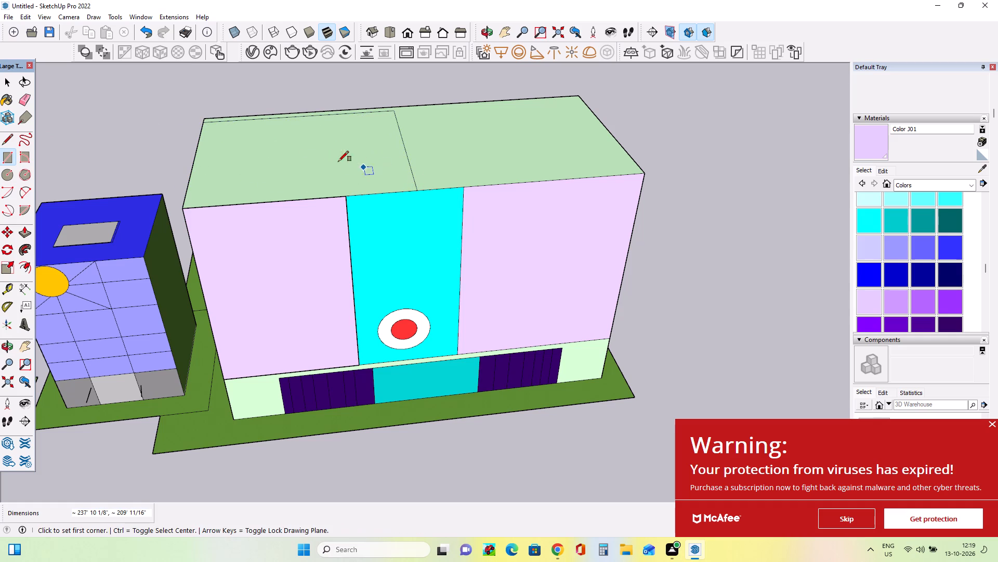
Push the rectangular roof section down about 44 ft 7 in.
left_click(27, 229)
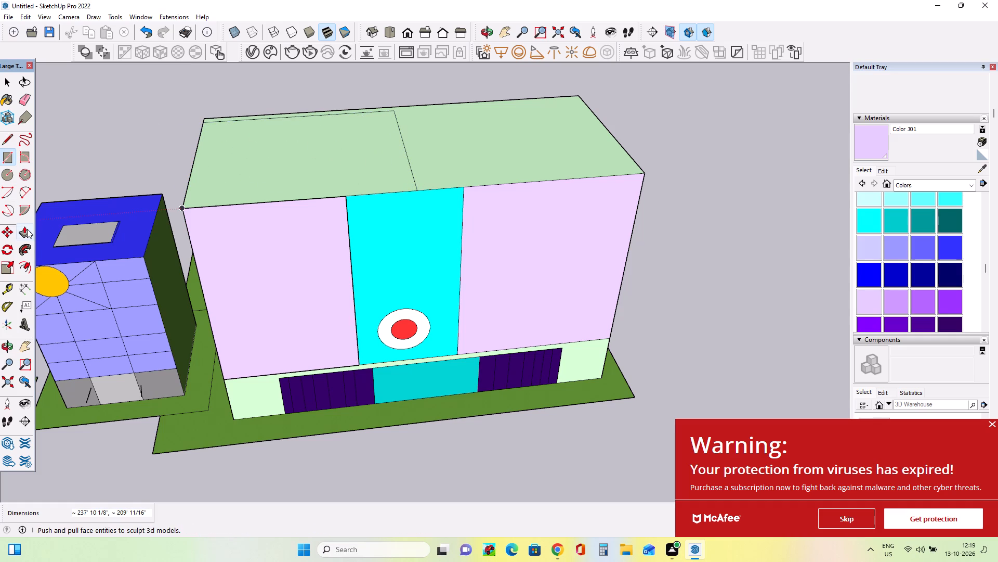
left_click_drag(278, 155, 291, 181)
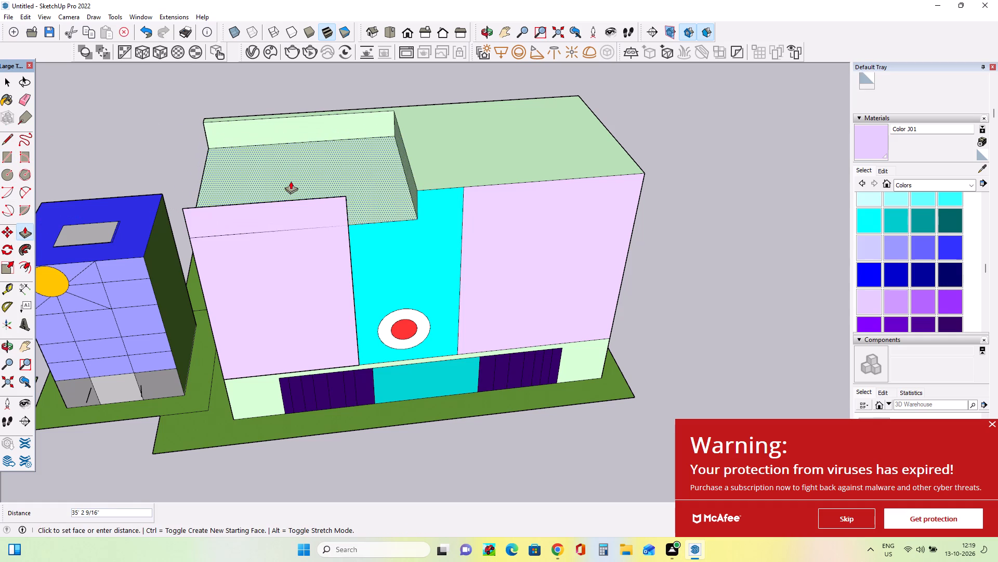
left_click_drag(291, 181, 295, 188)
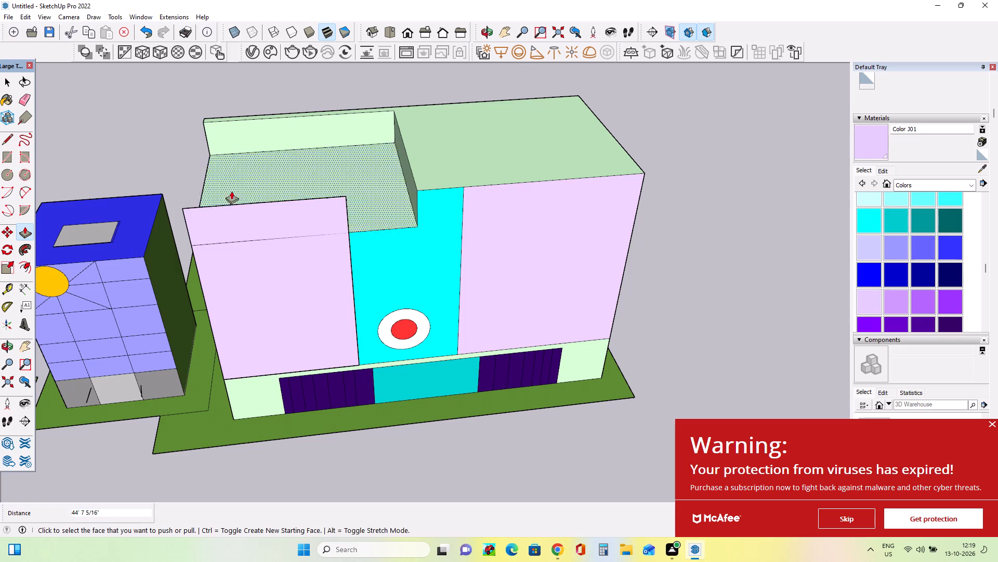
Erase the top edge of the lavender panel standing above the lowered roof section.
left_click(18, 99)
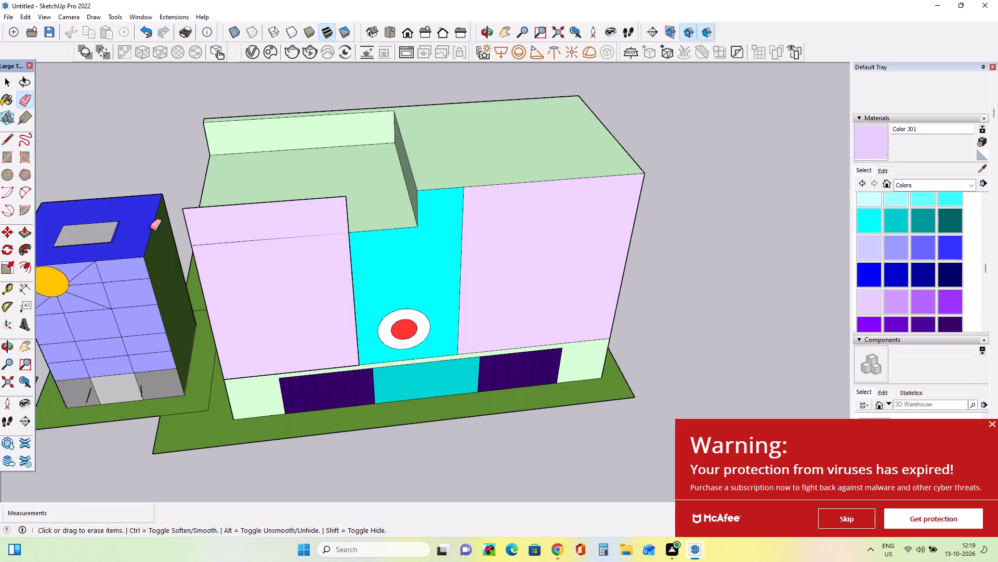
left_click(178, 216)
left_click(185, 207)
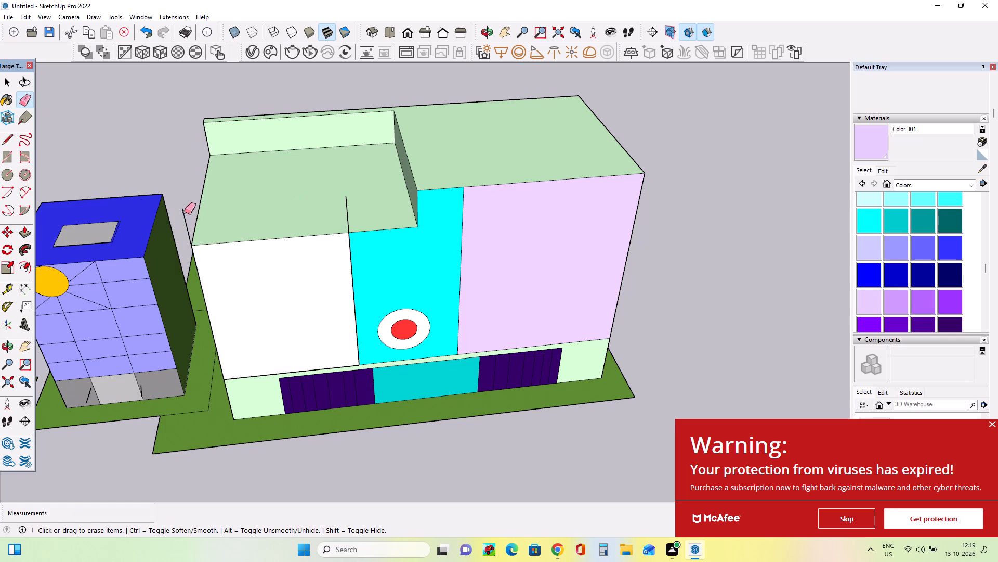
Erase the leftover vertical line at the lowered section's outer corner and the side edges facing the blue building.
left_click(177, 229)
left_click(177, 231)
left_click(177, 231)
left_click(174, 229)
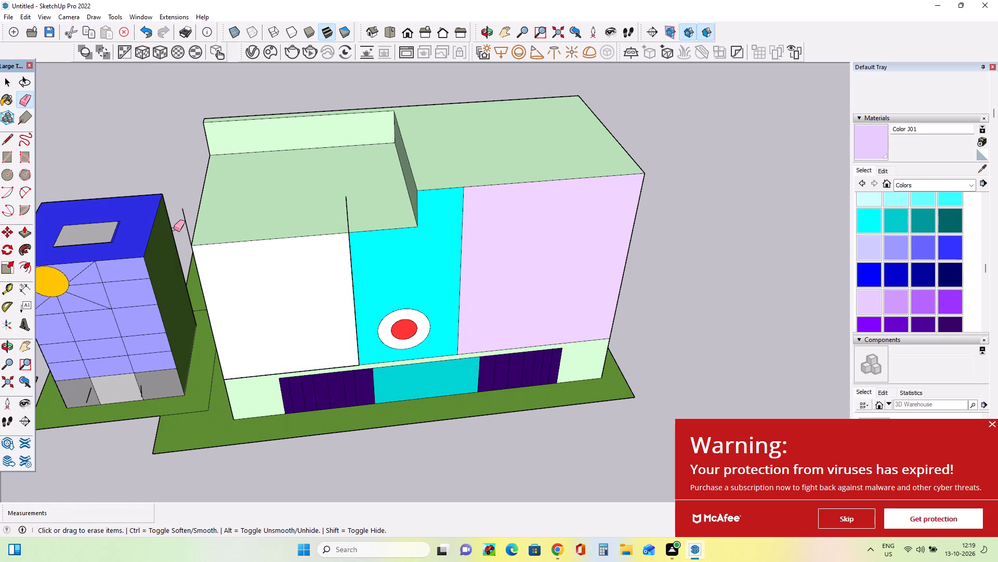
left_click(174, 223)
left_click(178, 225)
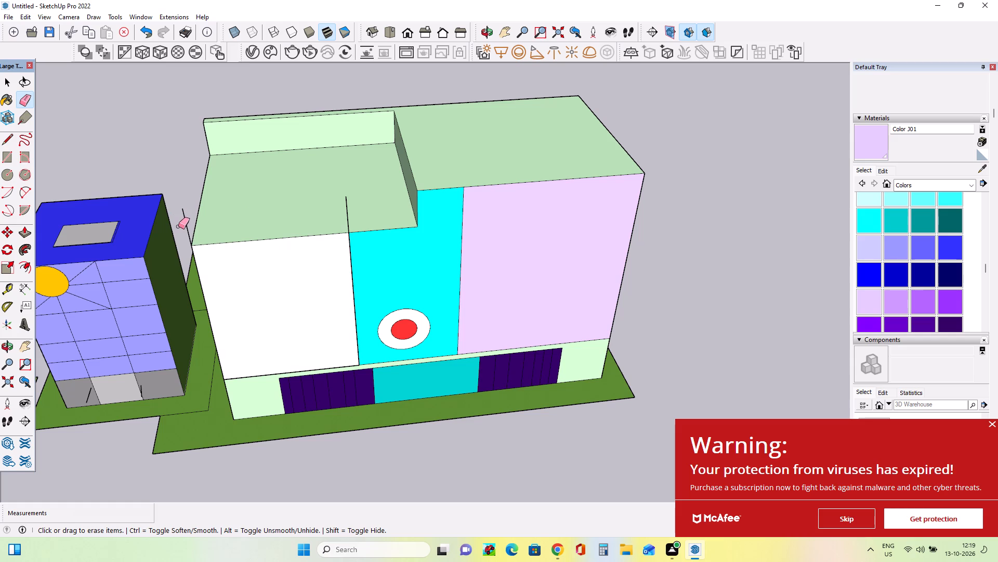
triple_click(178, 226)
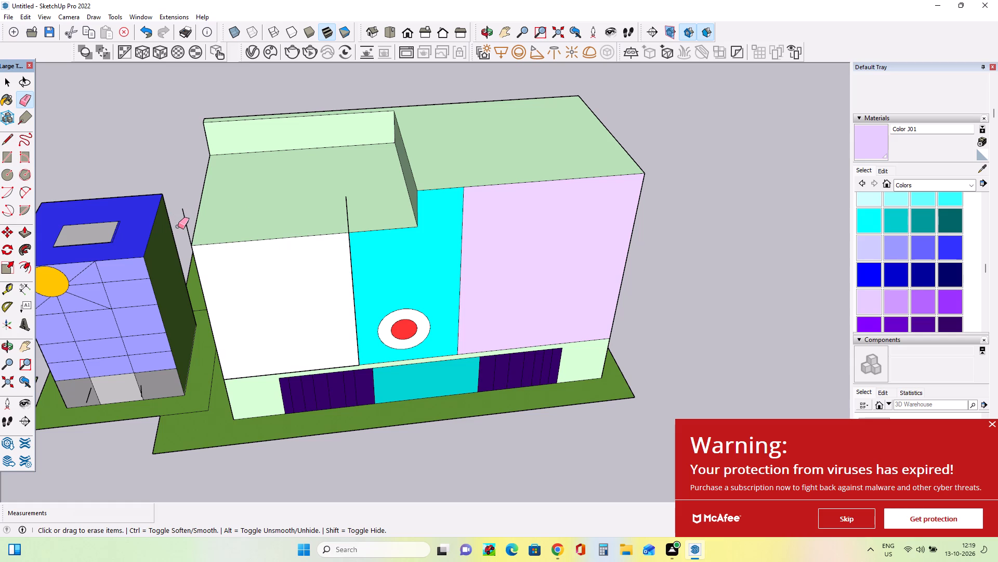
triple_click(178, 226)
left_click(179, 226)
left_click(176, 222)
left_click_drag(175, 222, 175, 234)
left_click_drag(175, 234, 175, 224)
left_click_drag(175, 224, 177, 217)
left_click_drag(178, 214, 224, 241)
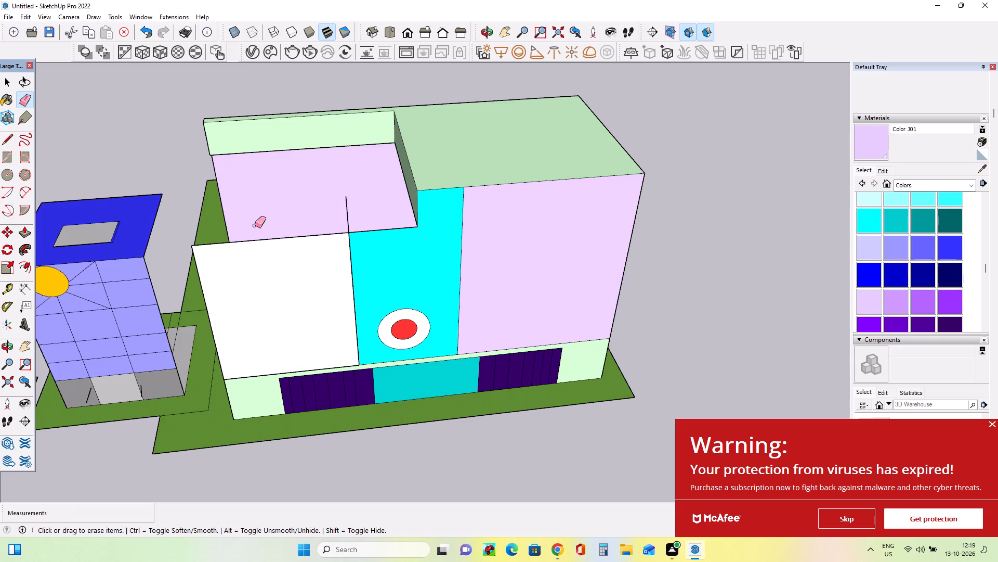
Erase the side edge of the green ground between the pale green and blue buildings.
left_click_drag(224, 226, 218, 227)
left_click_drag(218, 227, 188, 241)
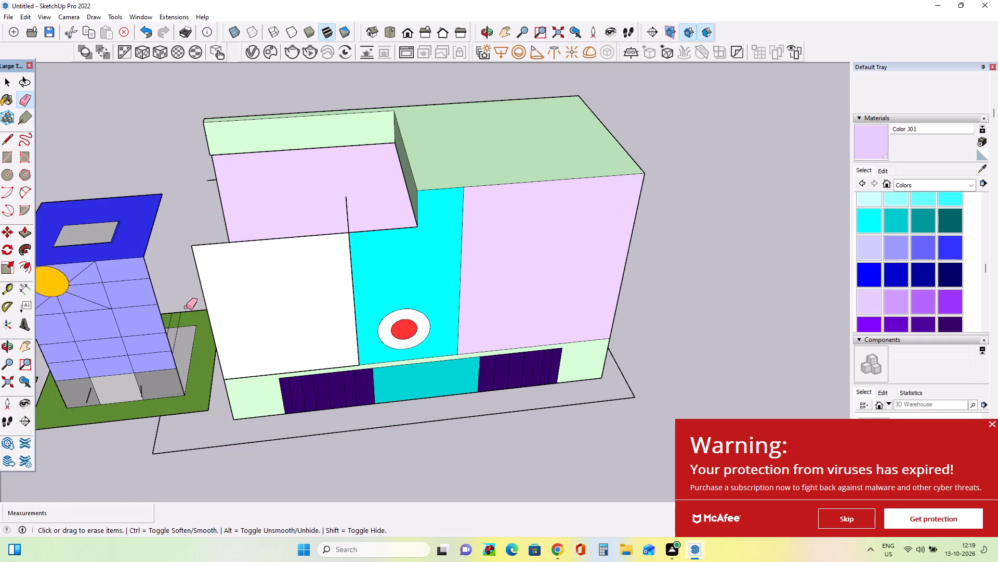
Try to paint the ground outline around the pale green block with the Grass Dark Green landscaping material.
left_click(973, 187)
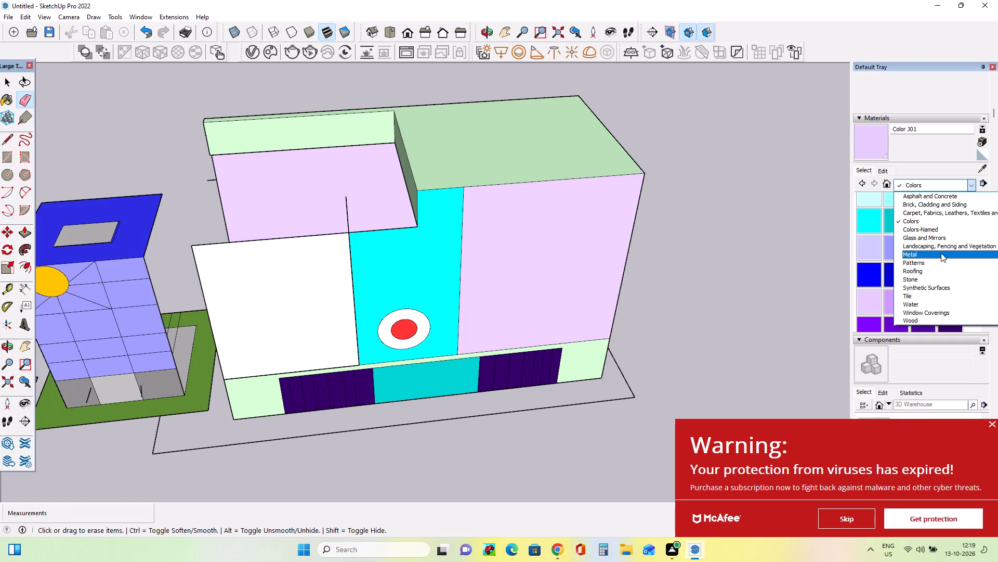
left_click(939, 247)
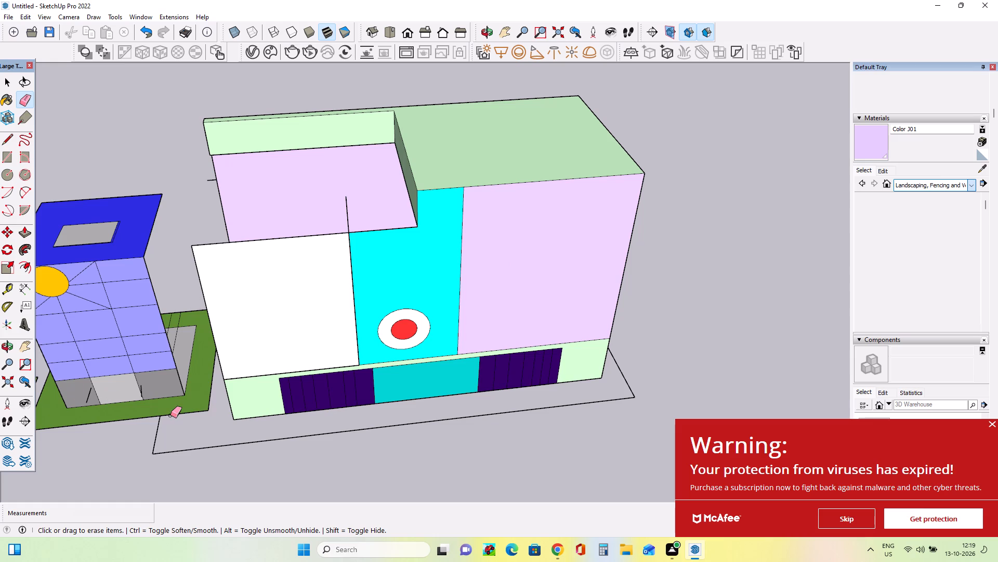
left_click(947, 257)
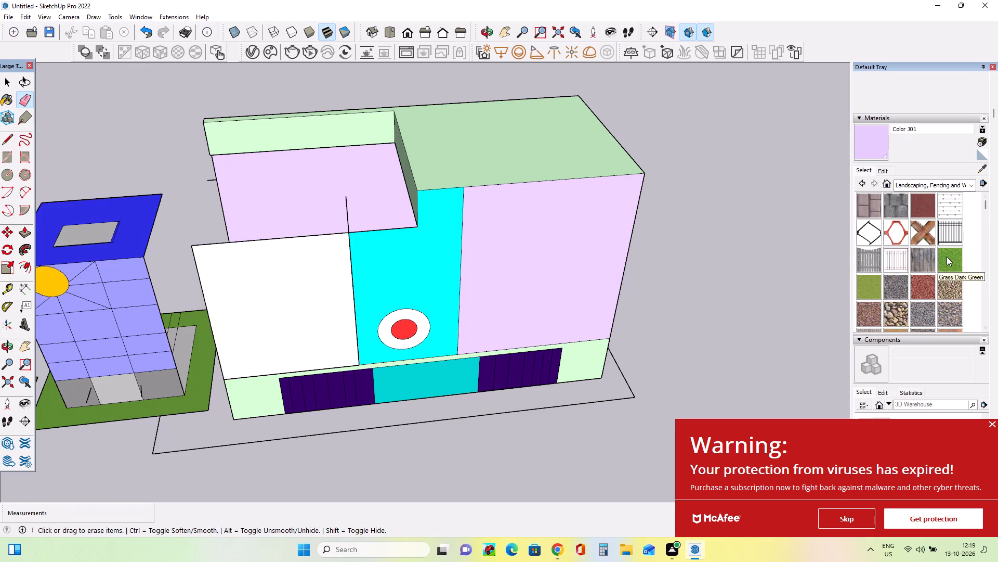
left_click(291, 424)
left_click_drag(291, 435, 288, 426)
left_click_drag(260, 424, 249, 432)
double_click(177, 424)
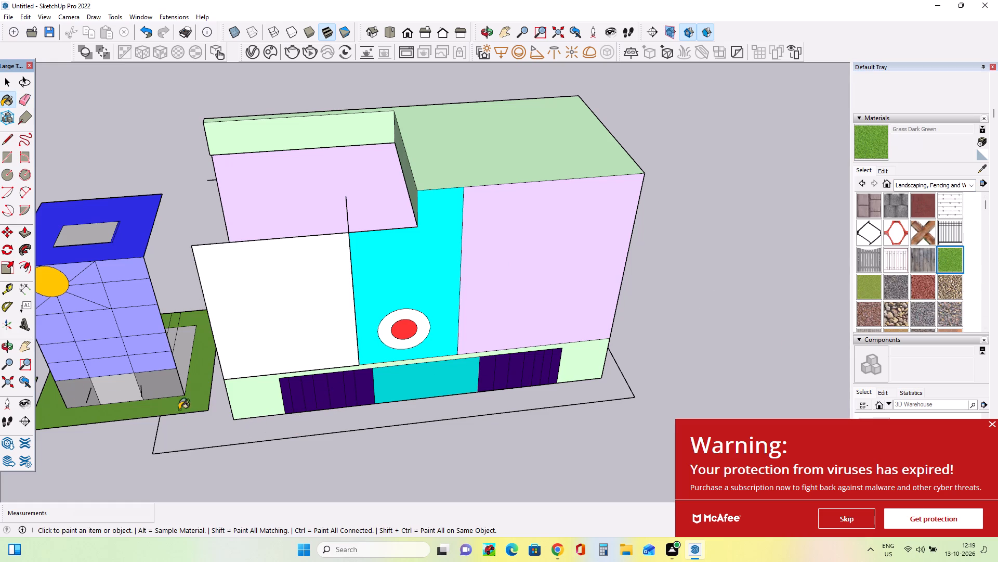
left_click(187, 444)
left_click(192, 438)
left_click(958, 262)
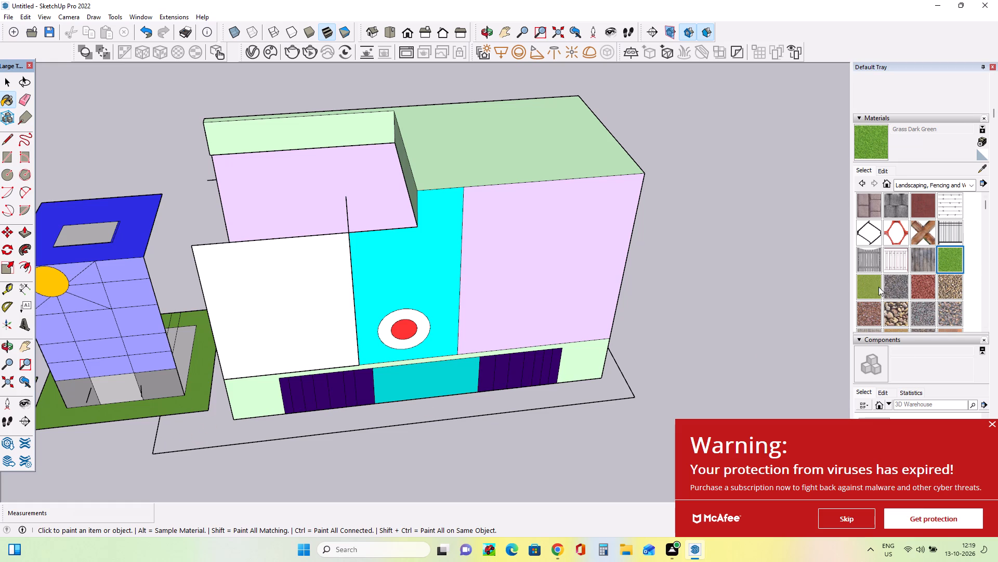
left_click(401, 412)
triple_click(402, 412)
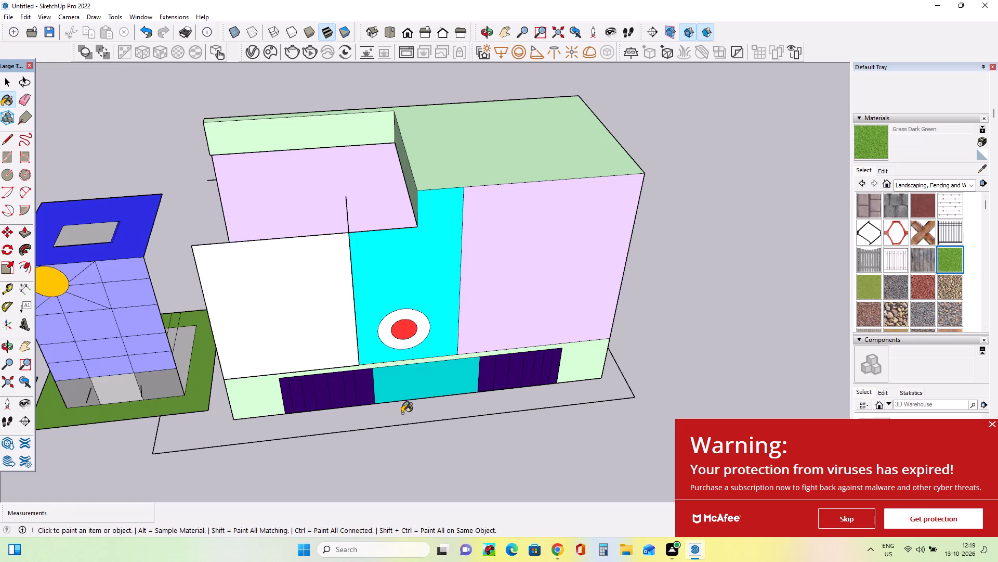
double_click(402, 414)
Draw a rectangle about 237 ft 10 in by 209 ft between opposite corners to cover the open lowered roof section.
left_click(12, 155)
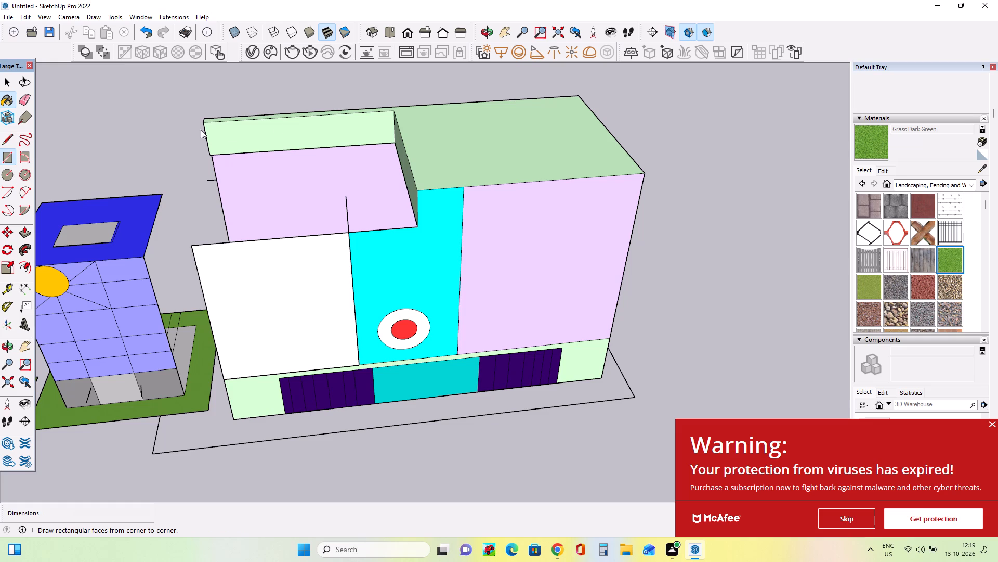
left_click_drag(209, 158, 214, 171)
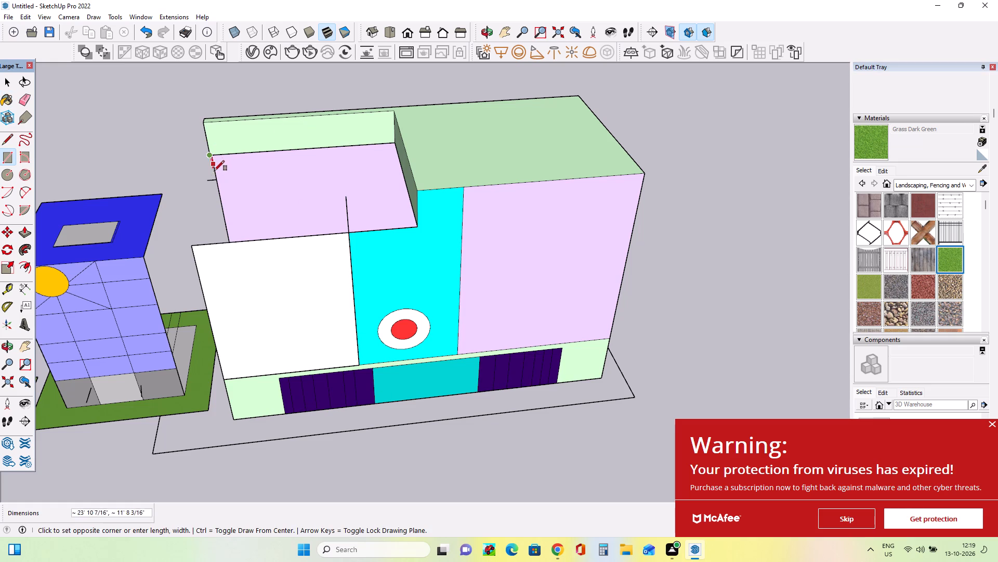
left_click_drag(214, 171, 423, 172)
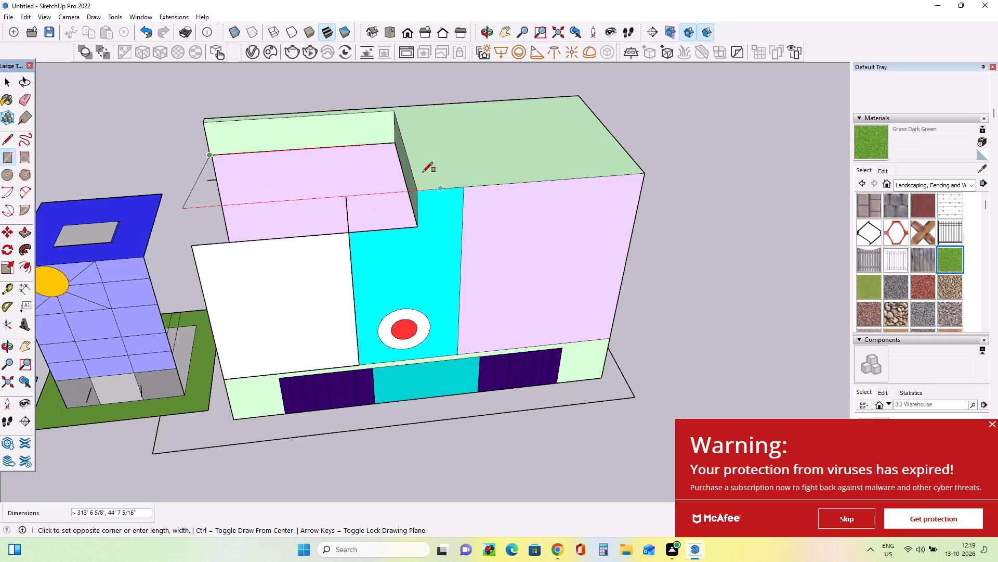
left_click_drag(423, 172, 417, 225)
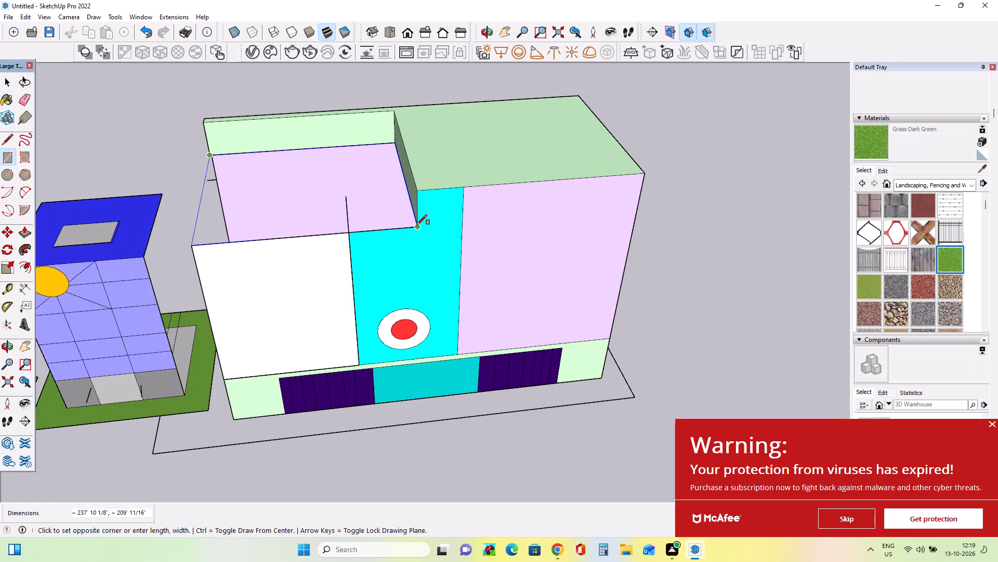
left_click_drag(417, 225, 416, 225)
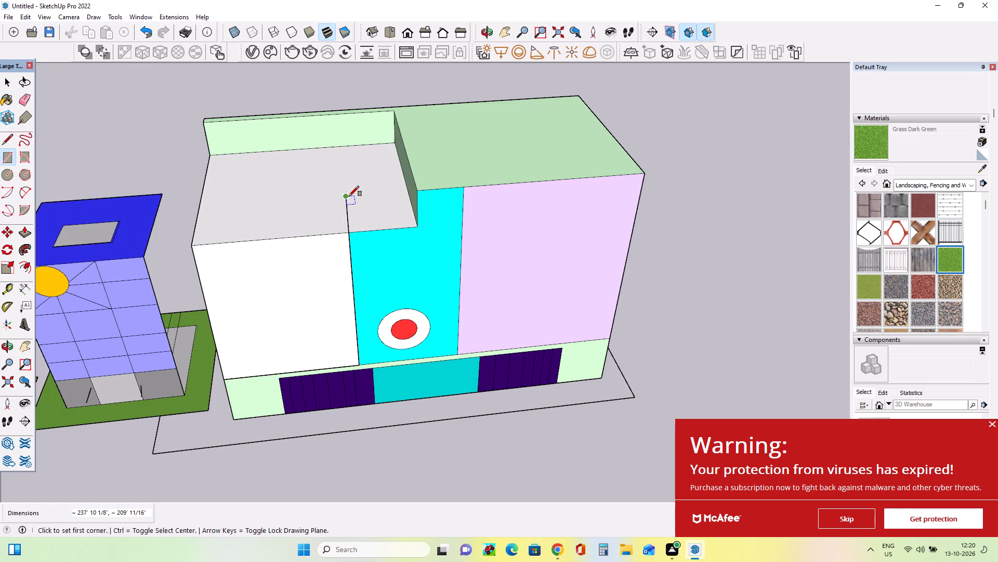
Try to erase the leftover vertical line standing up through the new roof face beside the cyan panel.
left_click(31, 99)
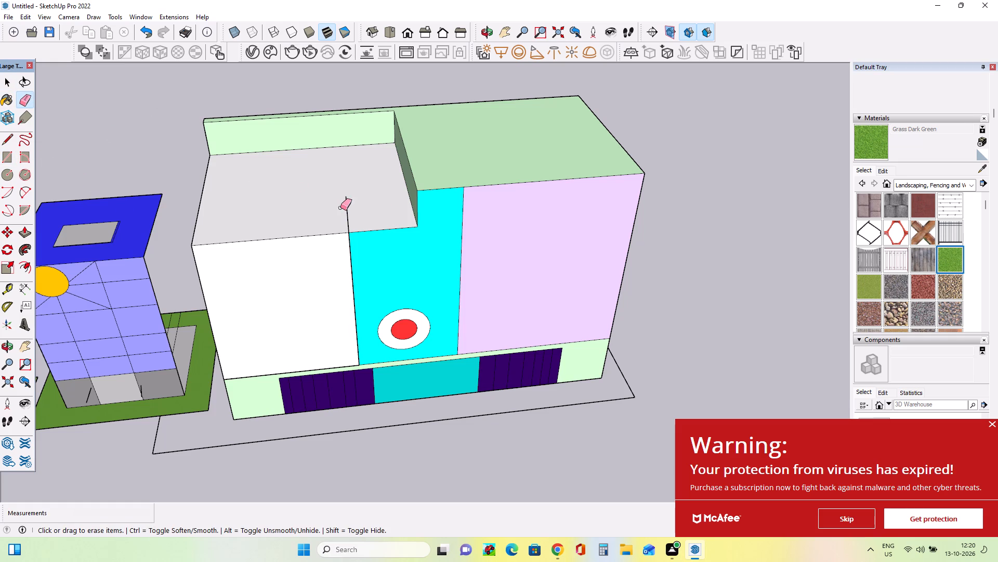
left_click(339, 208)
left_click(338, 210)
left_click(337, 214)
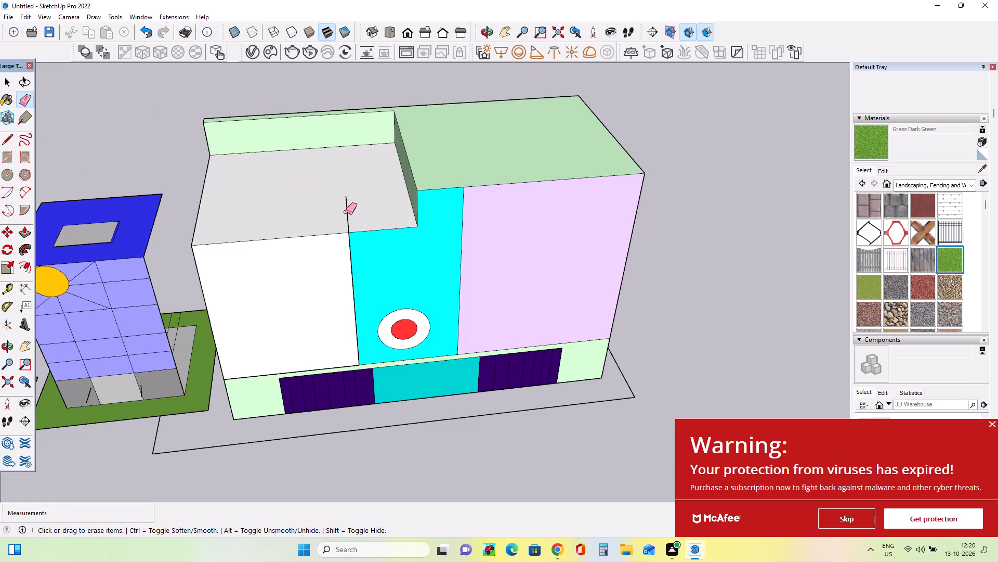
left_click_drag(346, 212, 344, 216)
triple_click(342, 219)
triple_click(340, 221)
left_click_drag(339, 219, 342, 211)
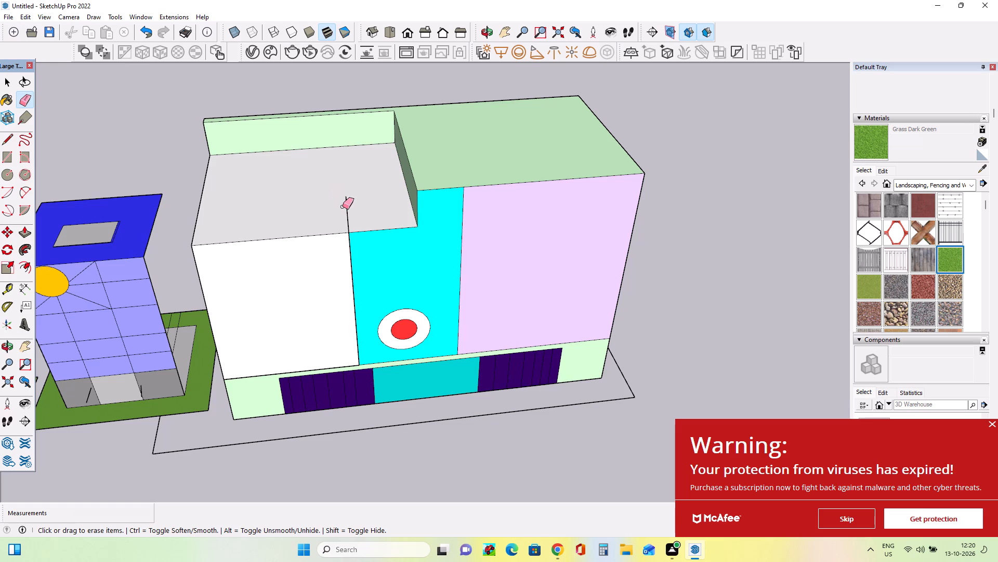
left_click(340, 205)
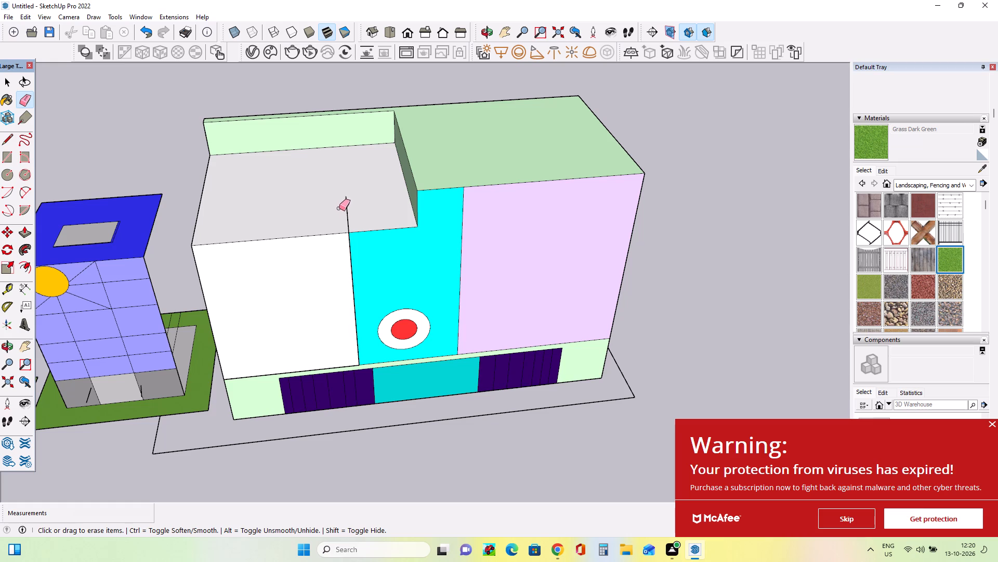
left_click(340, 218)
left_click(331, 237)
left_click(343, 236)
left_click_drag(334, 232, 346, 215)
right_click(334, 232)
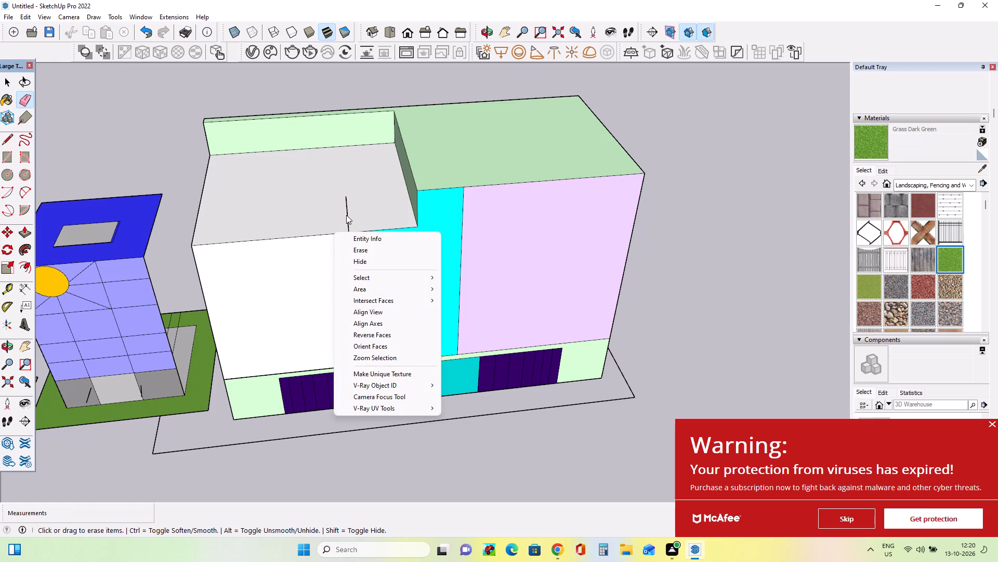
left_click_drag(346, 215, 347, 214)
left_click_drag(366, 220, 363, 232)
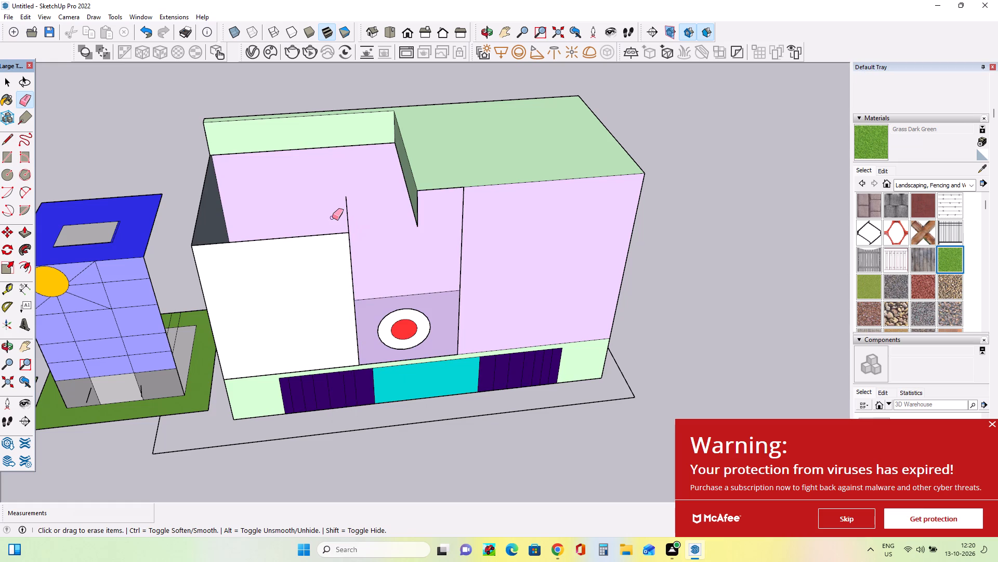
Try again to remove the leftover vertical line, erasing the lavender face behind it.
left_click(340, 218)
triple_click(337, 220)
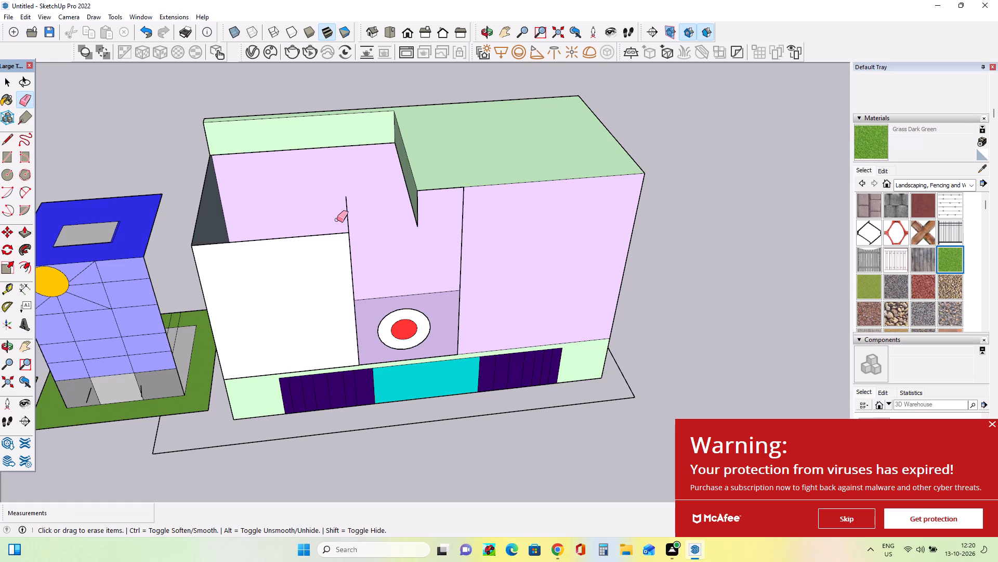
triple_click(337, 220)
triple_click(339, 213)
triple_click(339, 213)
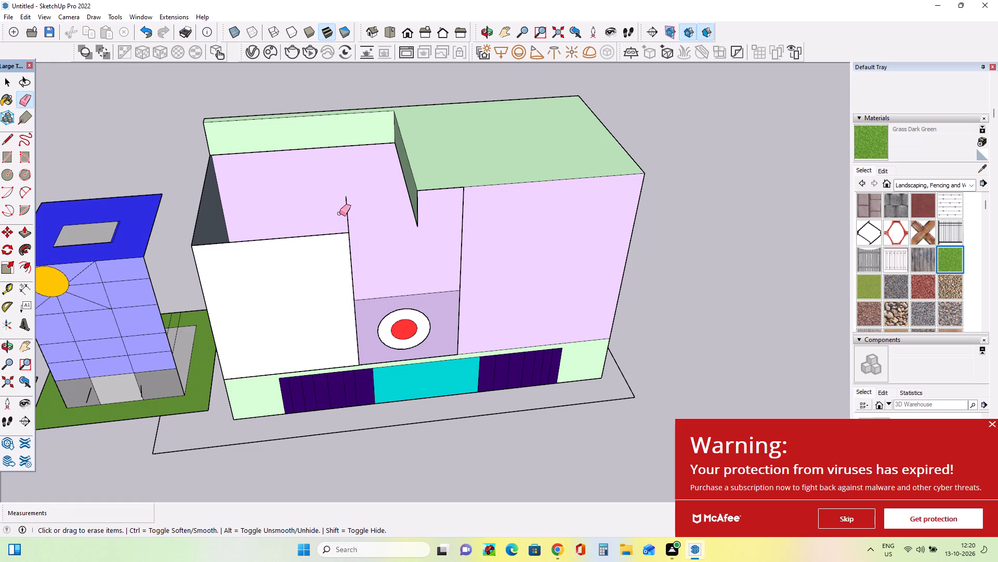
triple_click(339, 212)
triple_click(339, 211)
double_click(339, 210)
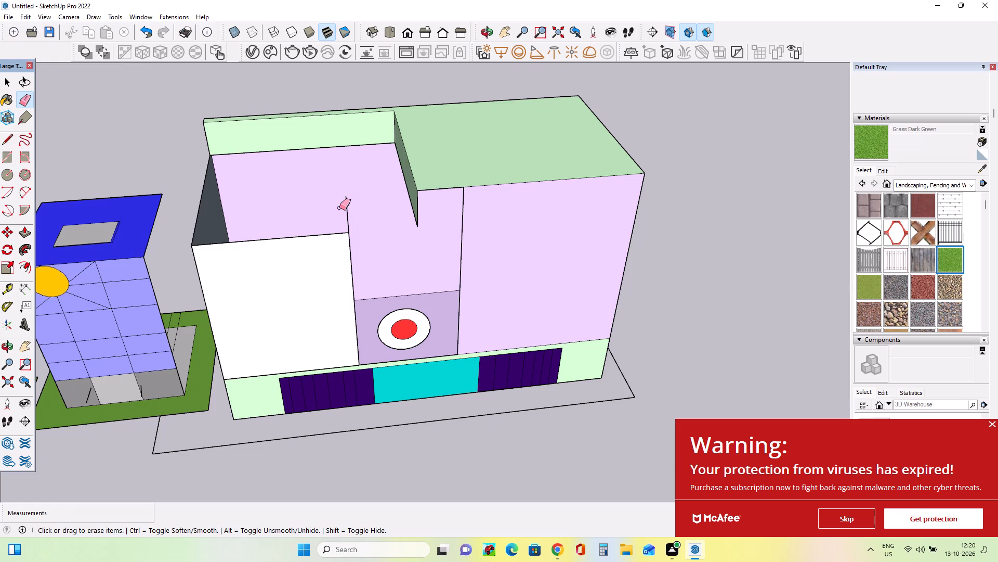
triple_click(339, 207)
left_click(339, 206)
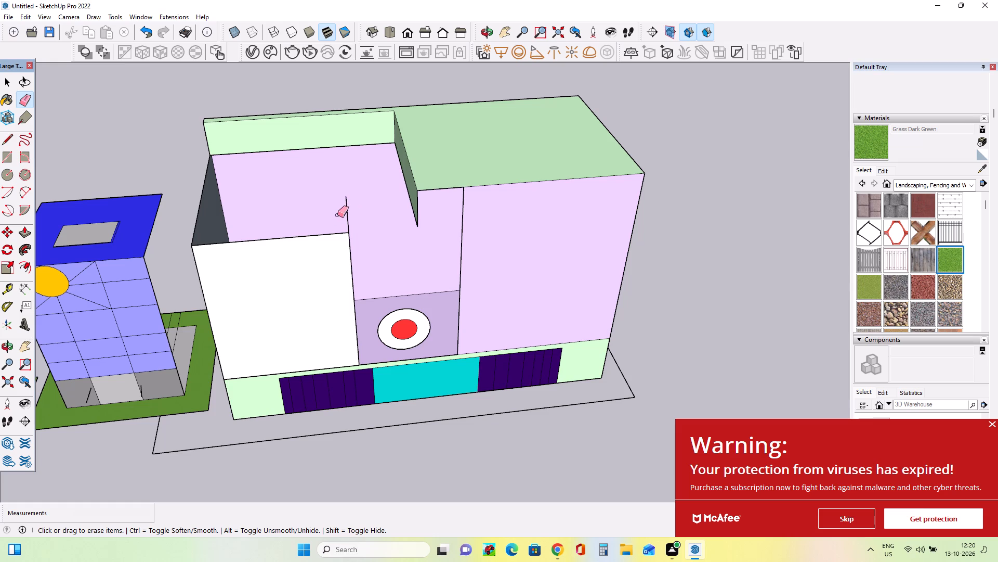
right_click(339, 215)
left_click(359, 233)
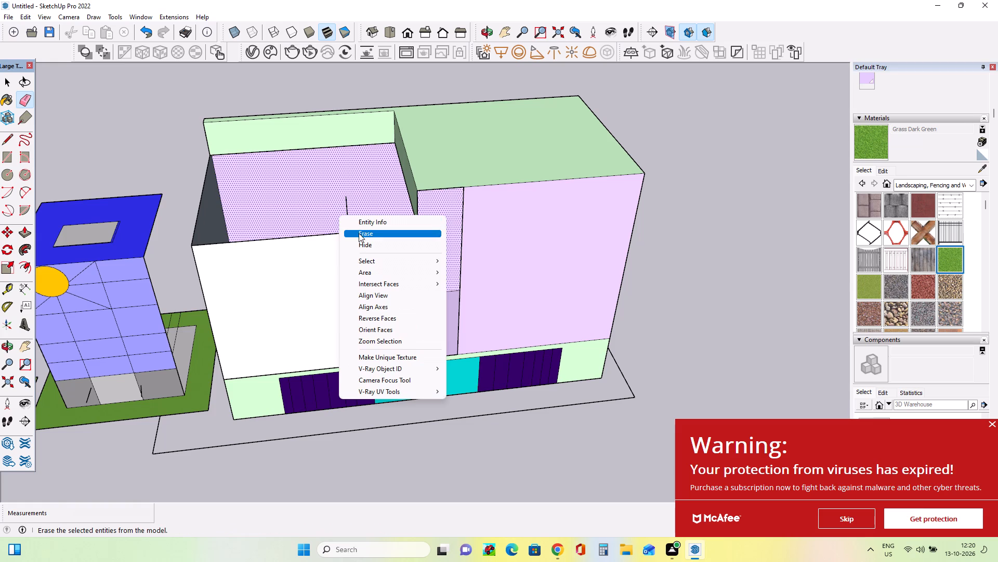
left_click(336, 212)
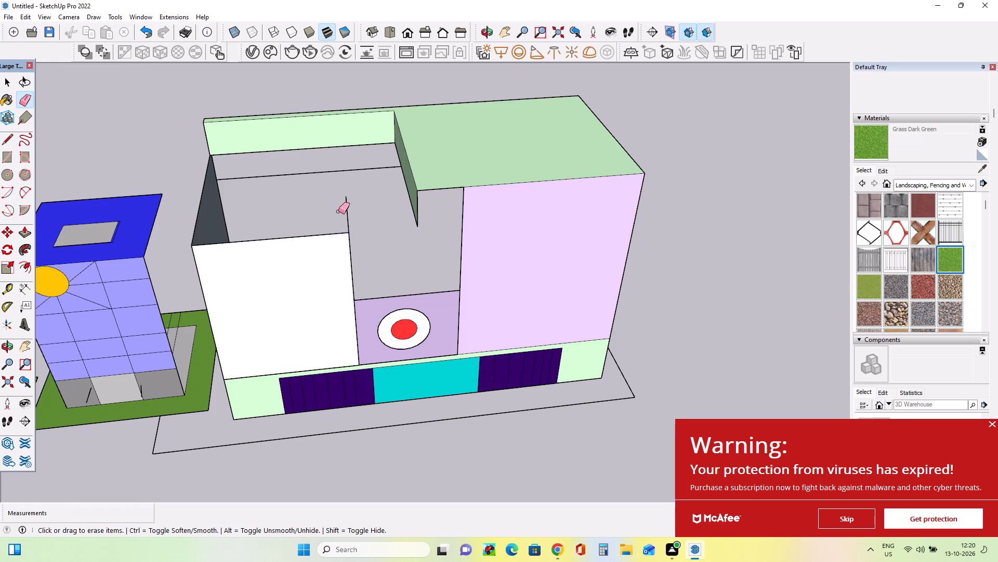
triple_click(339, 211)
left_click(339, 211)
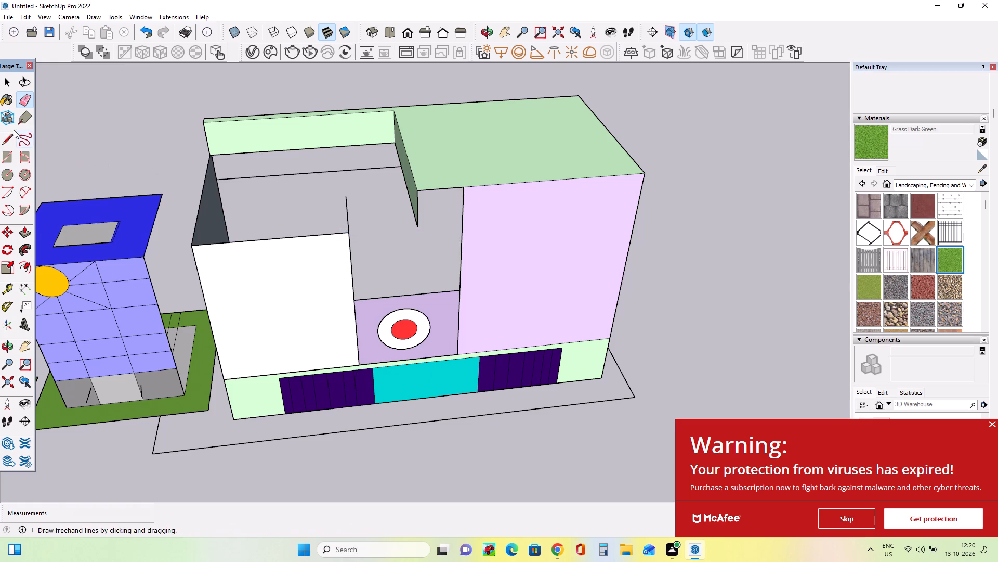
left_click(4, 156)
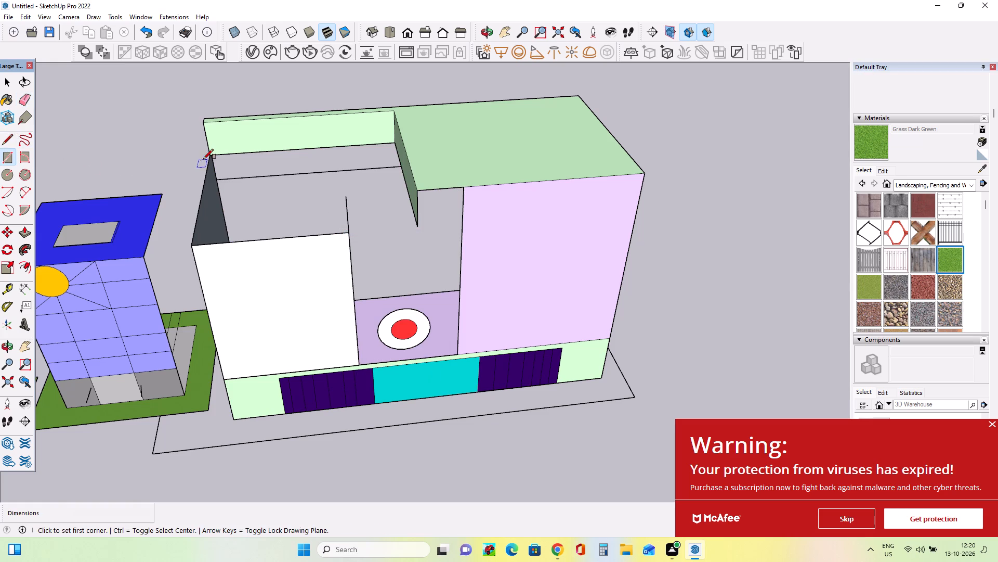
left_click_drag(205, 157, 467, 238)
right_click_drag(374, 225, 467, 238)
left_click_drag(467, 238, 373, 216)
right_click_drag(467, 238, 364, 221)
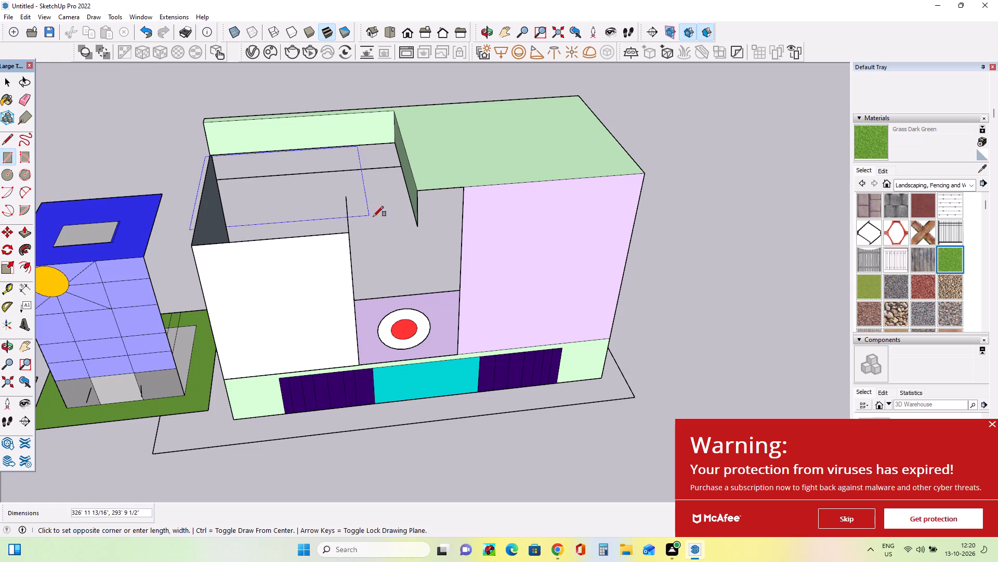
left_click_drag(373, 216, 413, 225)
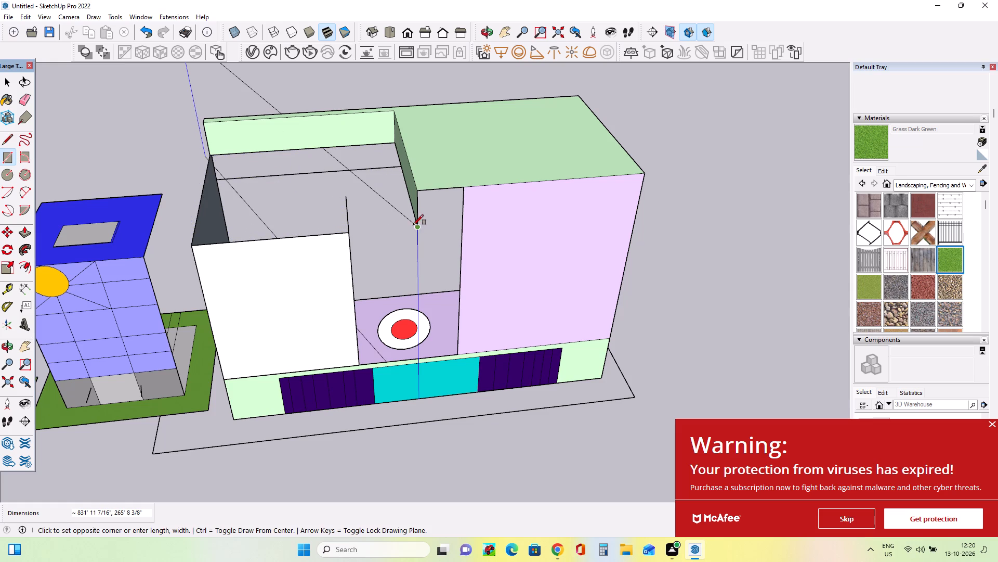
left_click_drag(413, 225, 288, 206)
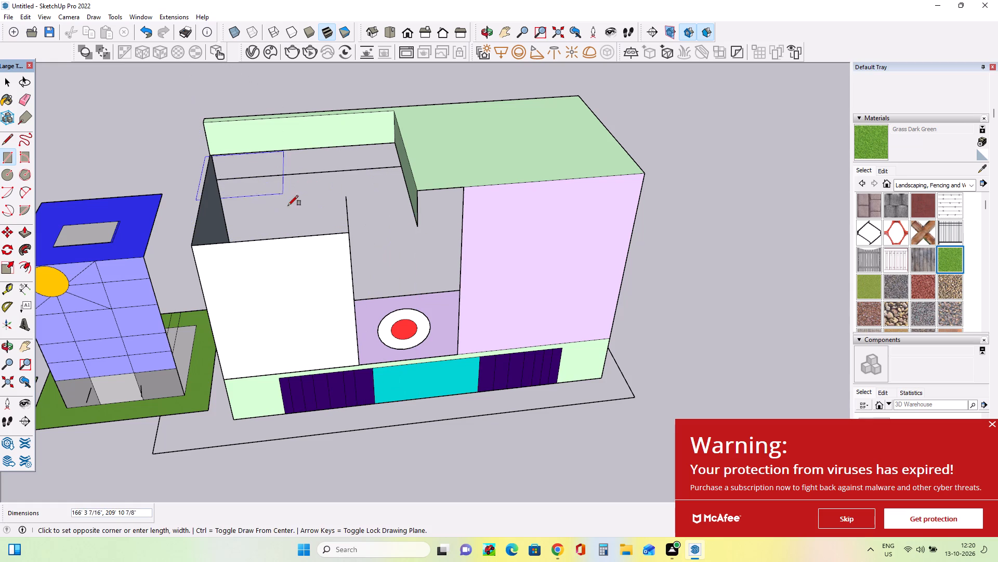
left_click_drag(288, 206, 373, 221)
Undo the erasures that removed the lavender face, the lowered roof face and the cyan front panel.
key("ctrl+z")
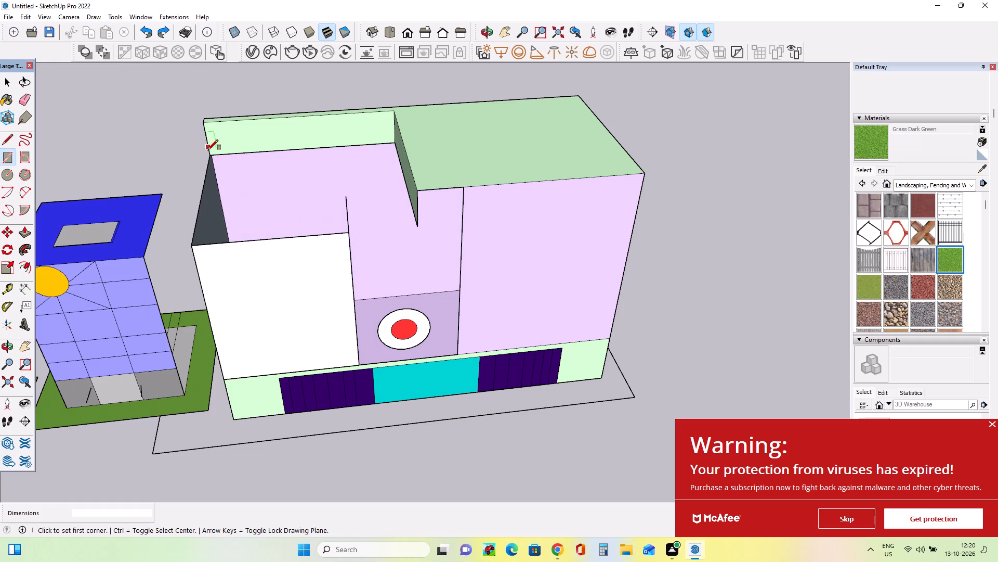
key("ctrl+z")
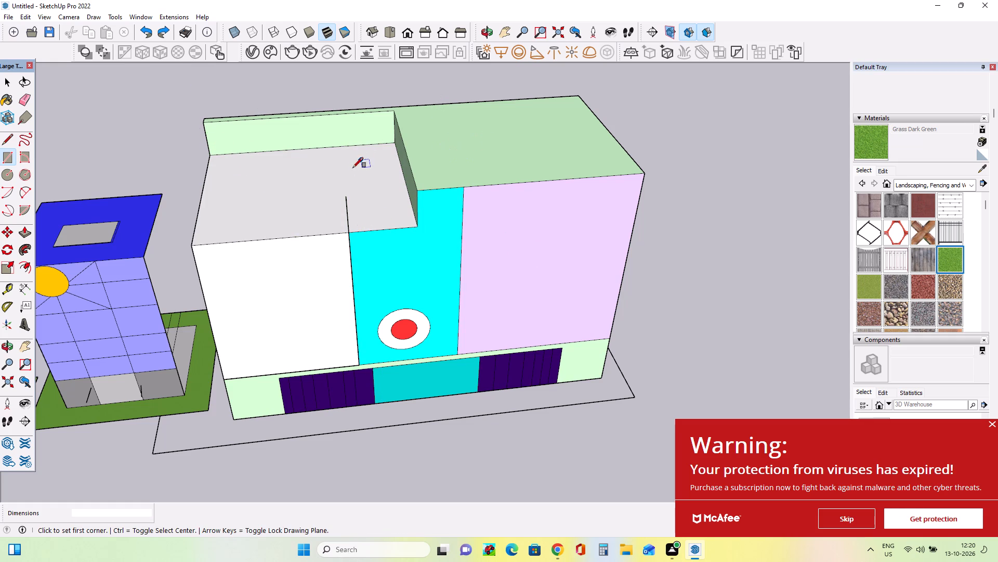
Paint the pale green block's lowered roof face and its two recess walls with the Water Light Blue material.
left_click(973, 187)
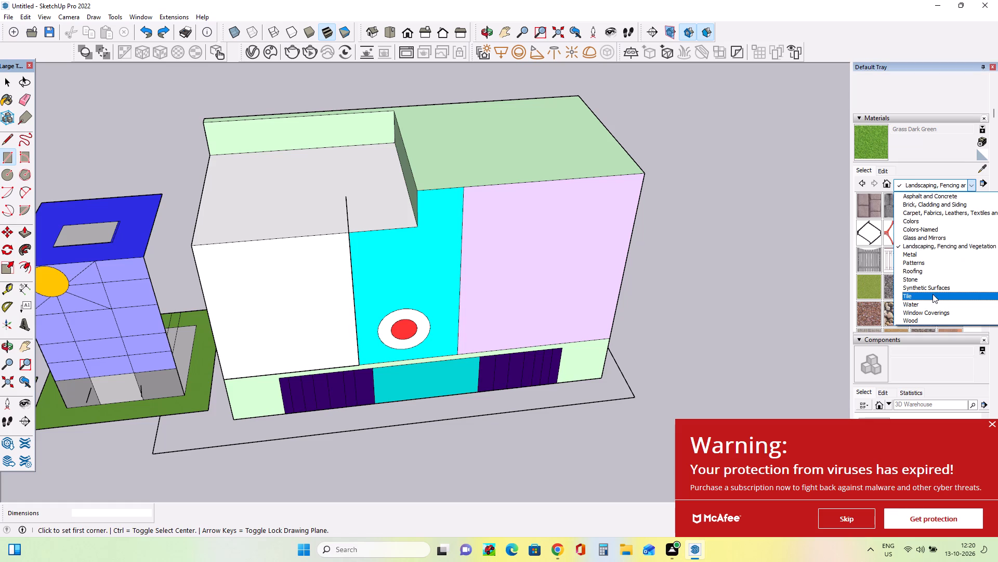
left_click(925, 305)
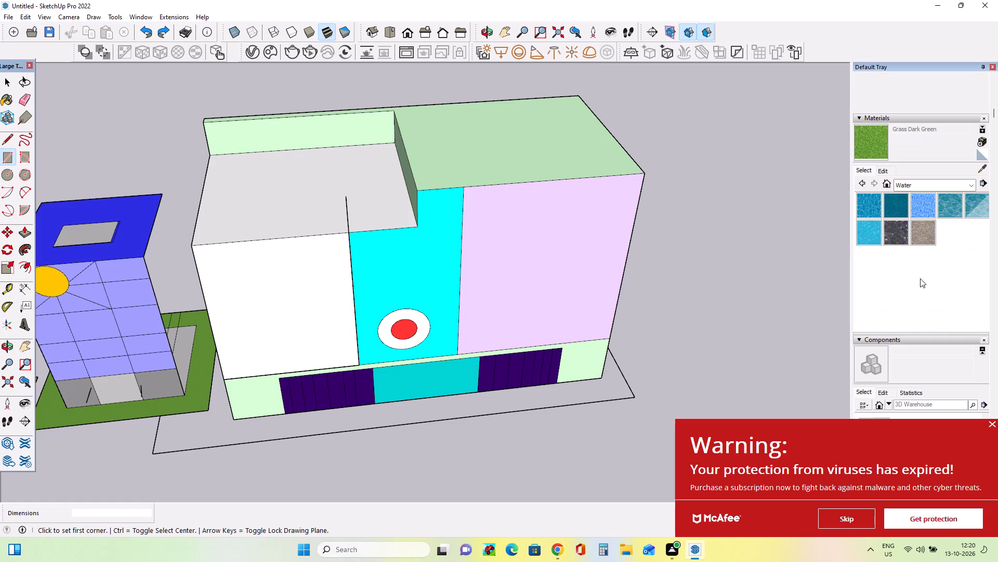
left_click(921, 215)
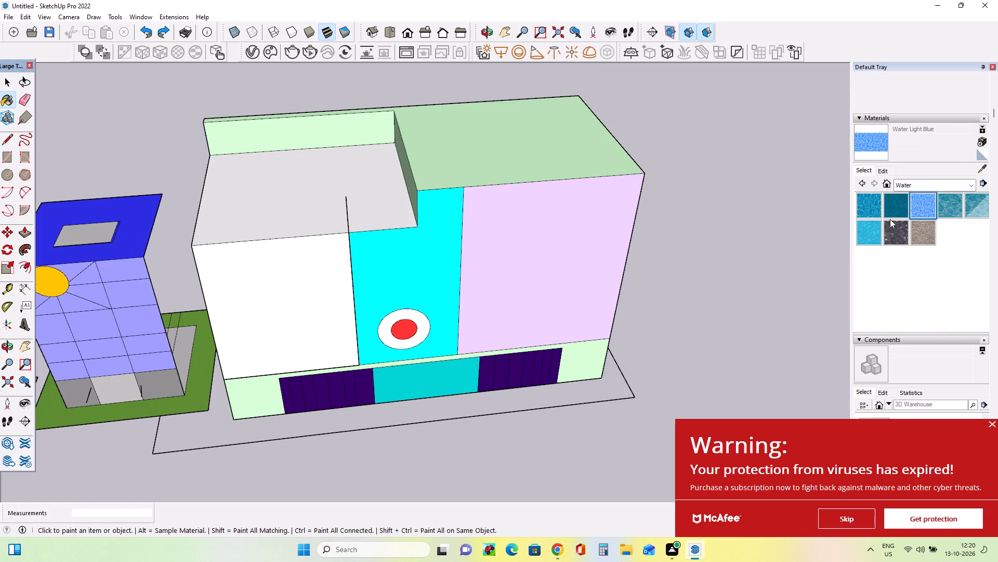
left_click(372, 205)
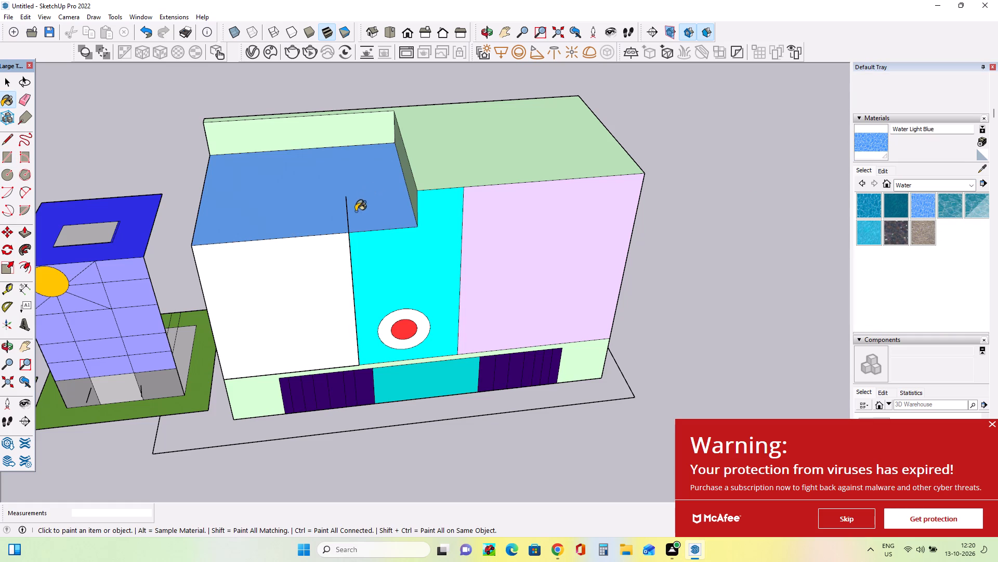
left_click_drag(348, 218, 356, 214)
left_click(222, 142)
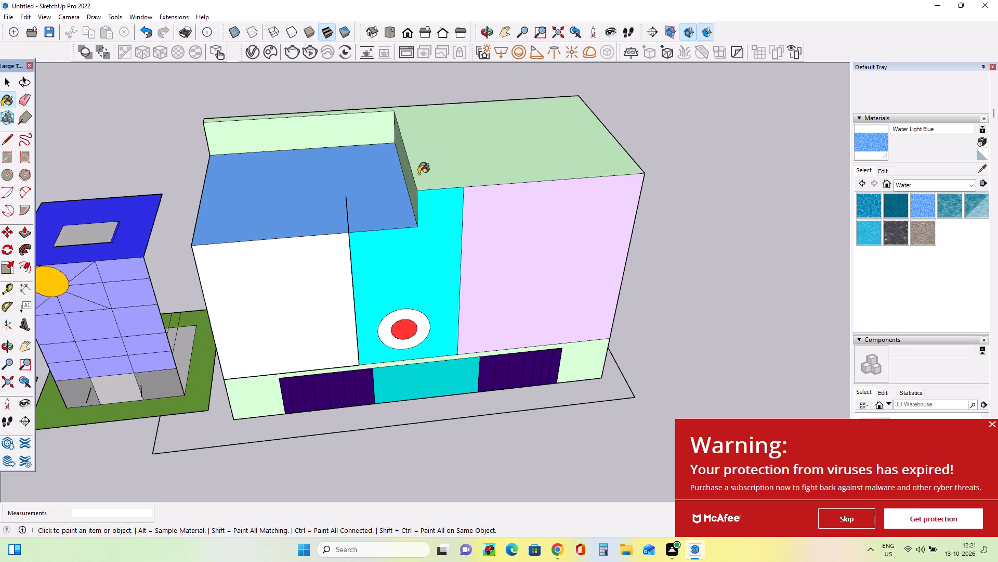
left_click(411, 182)
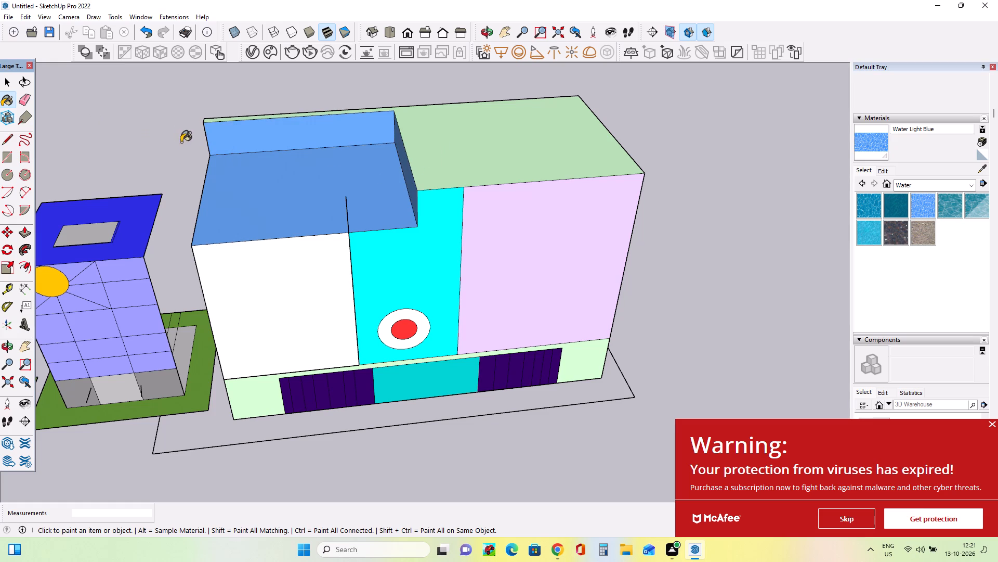
Draw a rectangle about 209 ft by 44 ft 7 in to close the open outer side of the lowered roof.
left_click(10, 155)
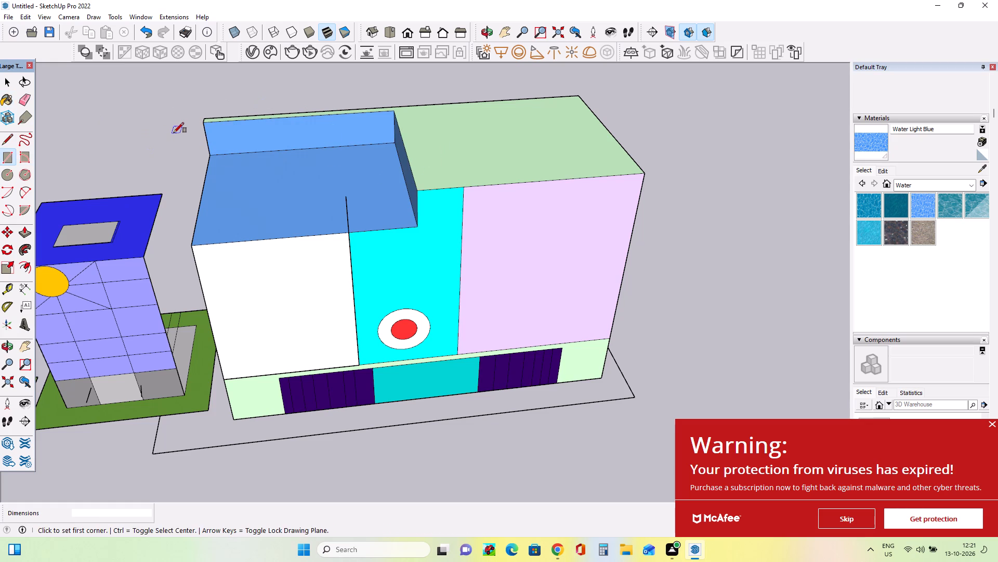
left_click_drag(202, 123, 194, 231)
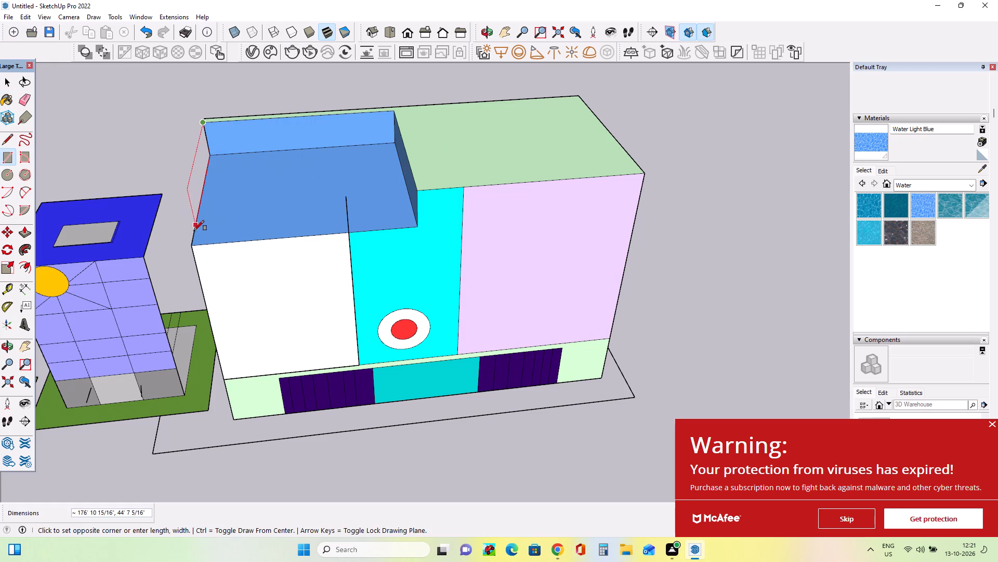
left_click_drag(194, 231, 194, 247)
left_click(195, 191)
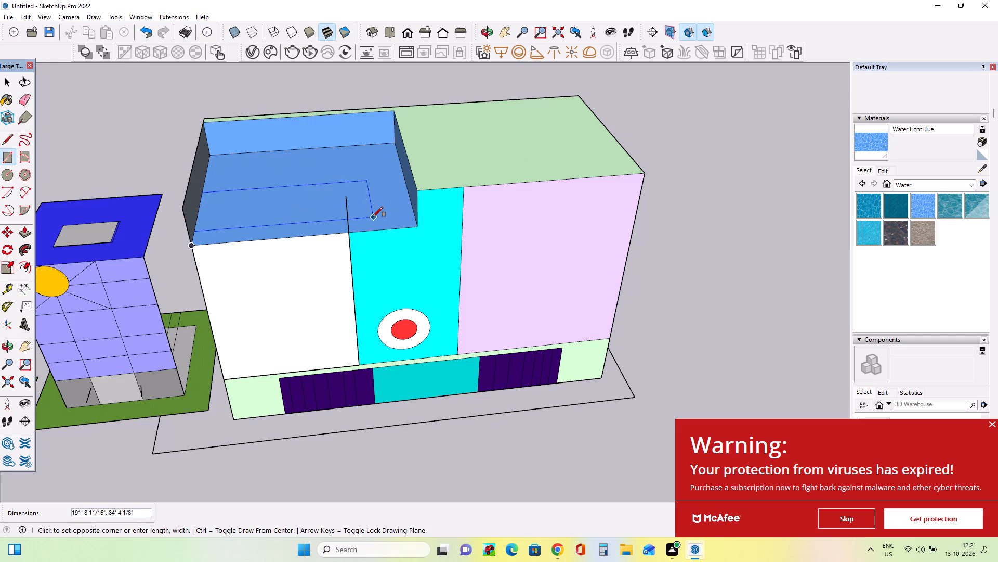
key("z")
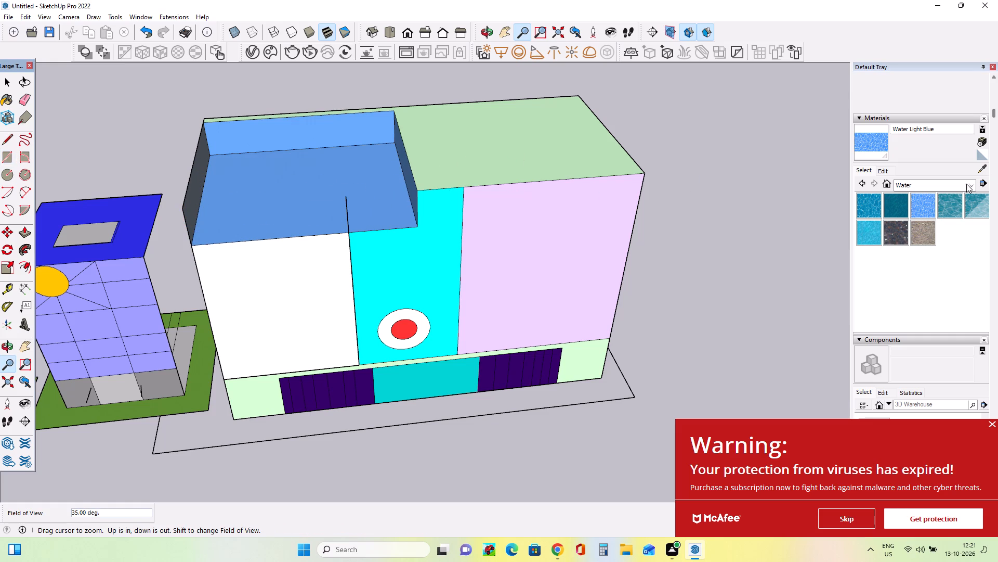
Paint the new outer side wall of the roof recess with Water Light Blue.
left_click(929, 205)
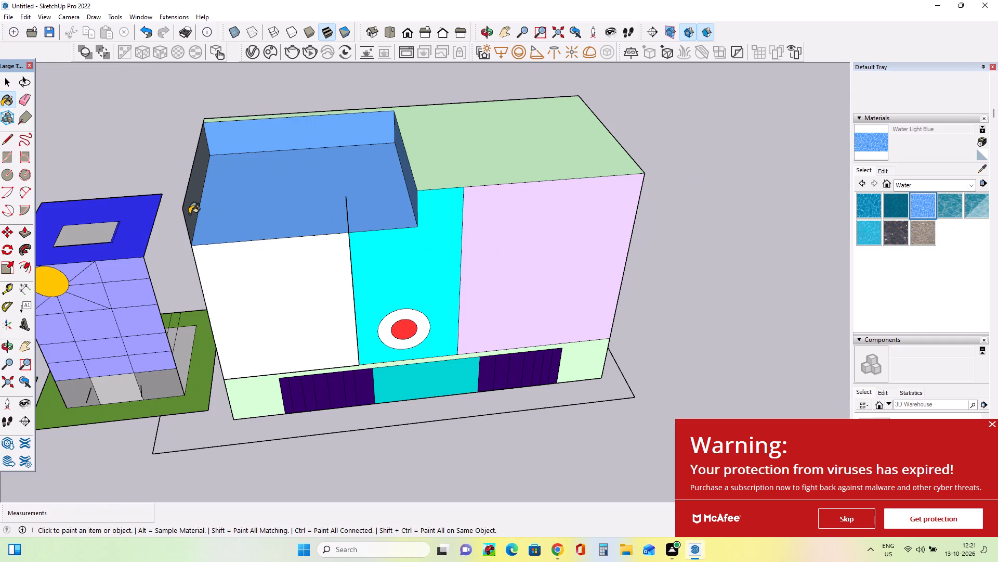
left_click(189, 214)
left_click(191, 212)
left_click(190, 210)
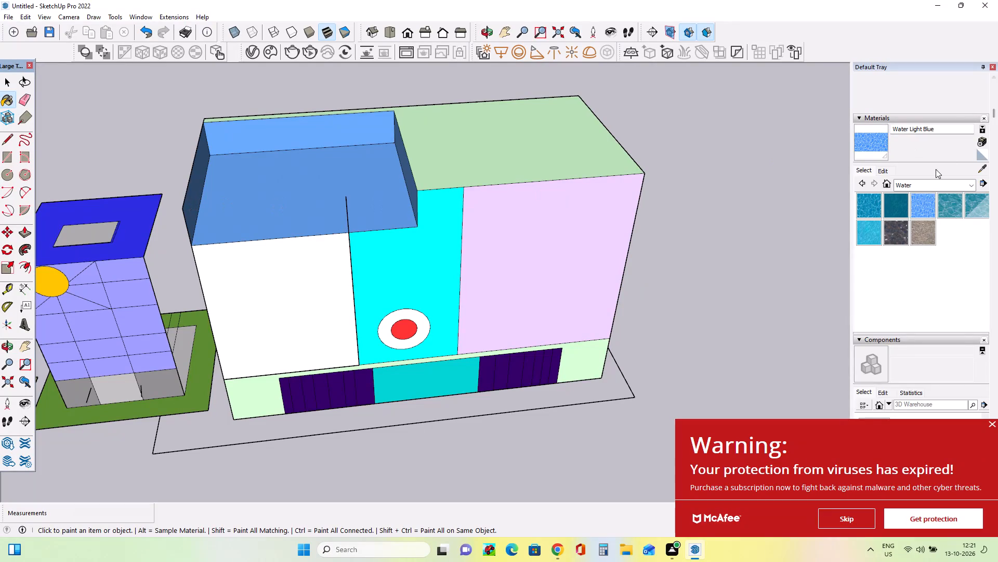
left_click(913, 206)
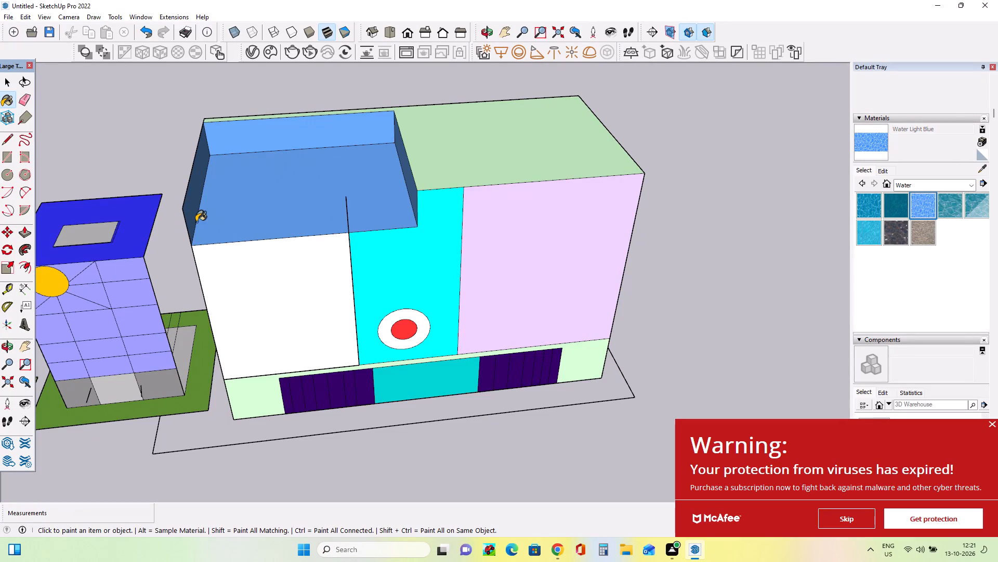
left_click(187, 215)
triple_click(189, 213)
double_click(192, 209)
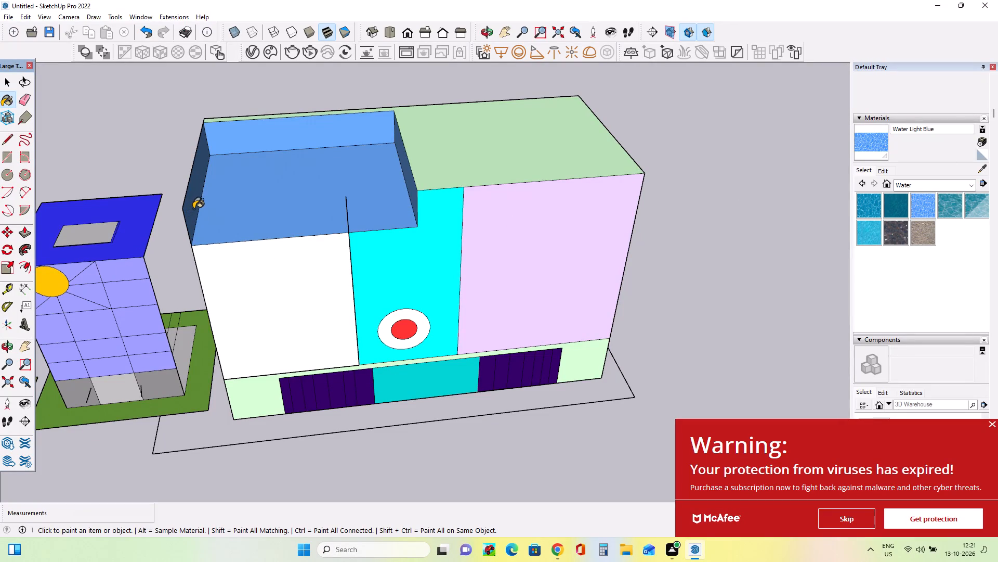
left_click(170, 194)
left_click_drag(205, 152, 200, 156)
left_click(199, 157)
triple_click(202, 154)
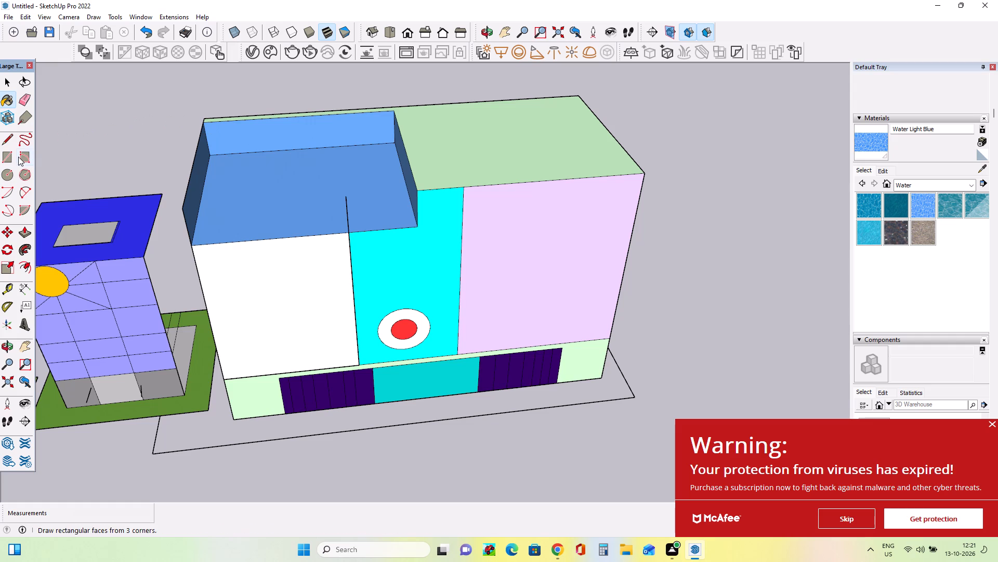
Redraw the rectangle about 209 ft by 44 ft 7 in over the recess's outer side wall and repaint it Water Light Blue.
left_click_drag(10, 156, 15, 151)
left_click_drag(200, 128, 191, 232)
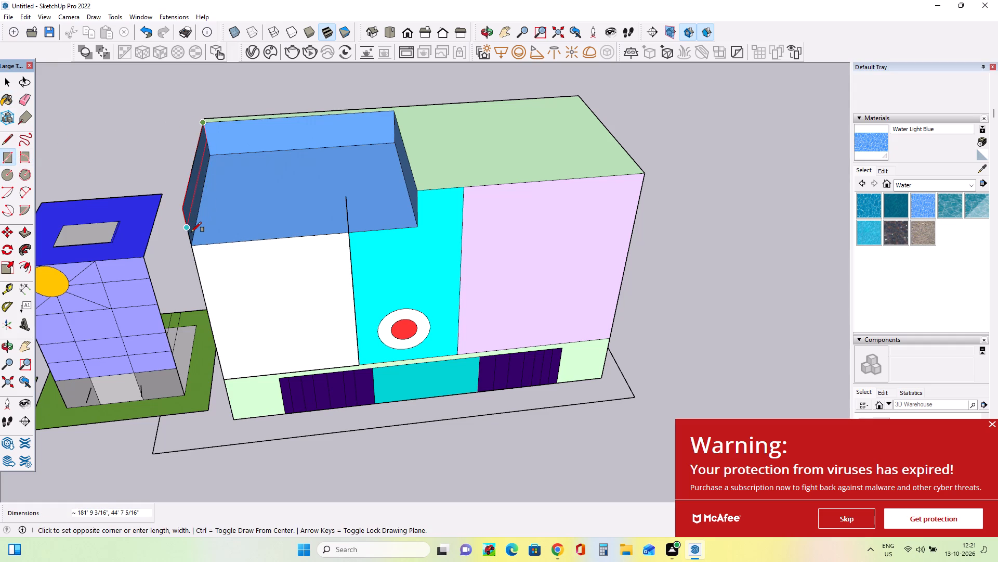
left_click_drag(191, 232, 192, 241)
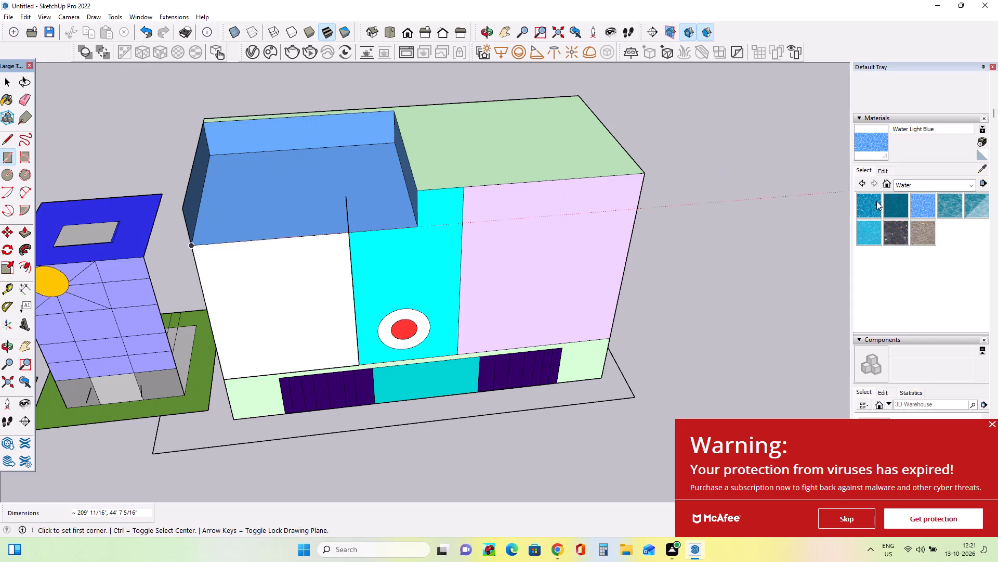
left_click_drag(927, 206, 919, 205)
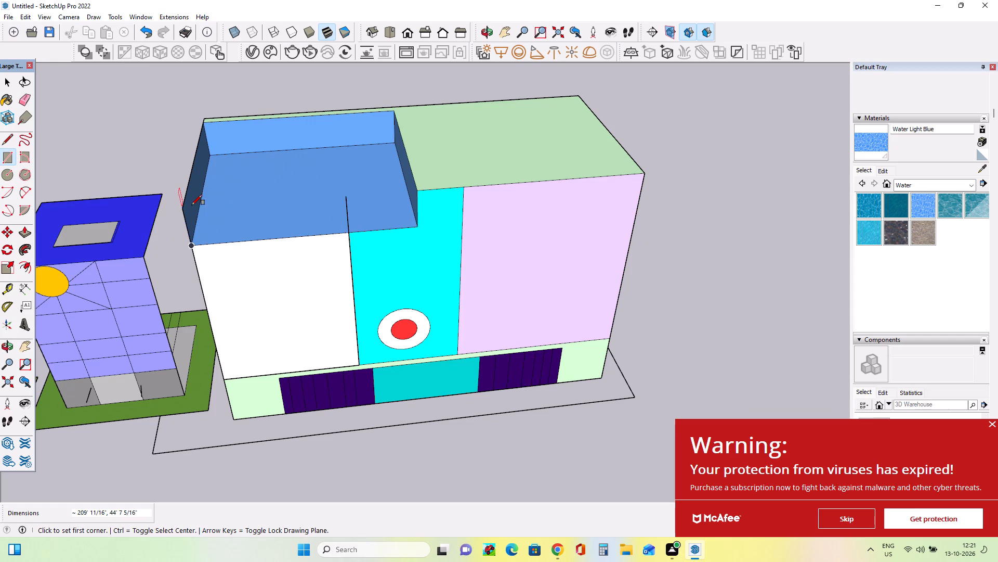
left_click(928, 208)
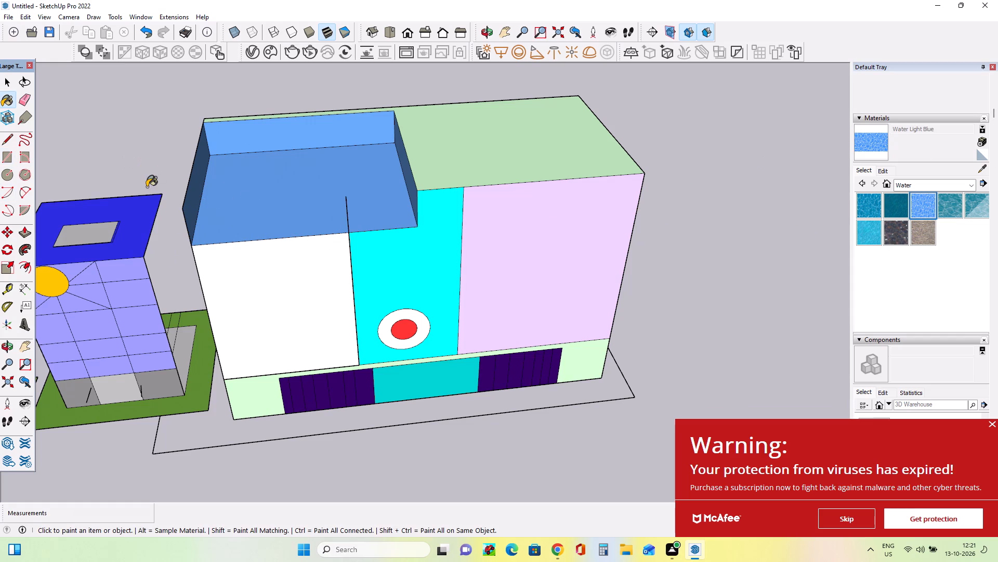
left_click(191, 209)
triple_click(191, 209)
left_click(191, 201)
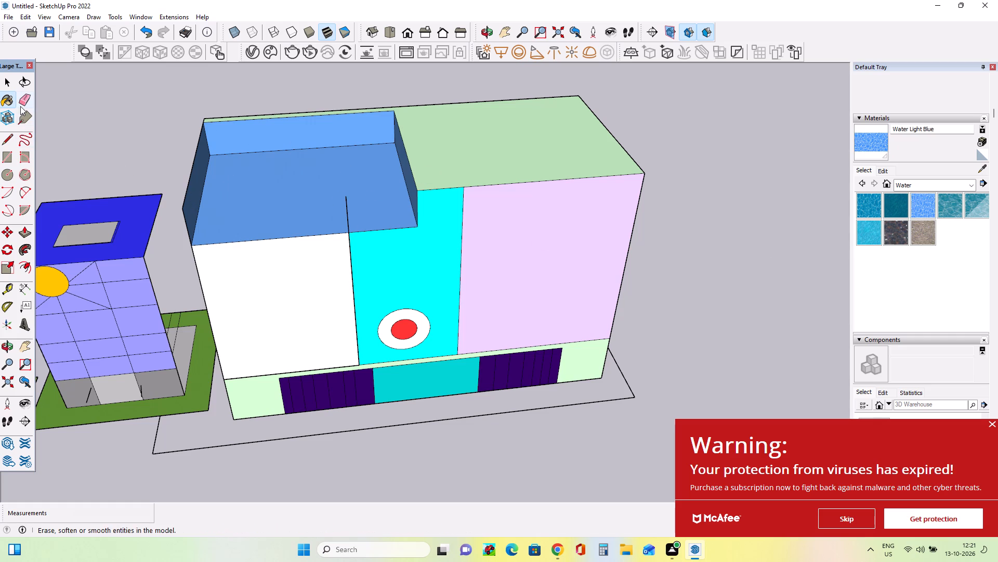
Draw a rectangle about 237 ft 10 in by 41 ft 1 in to close the open front of the roof recess.
left_click(4, 151)
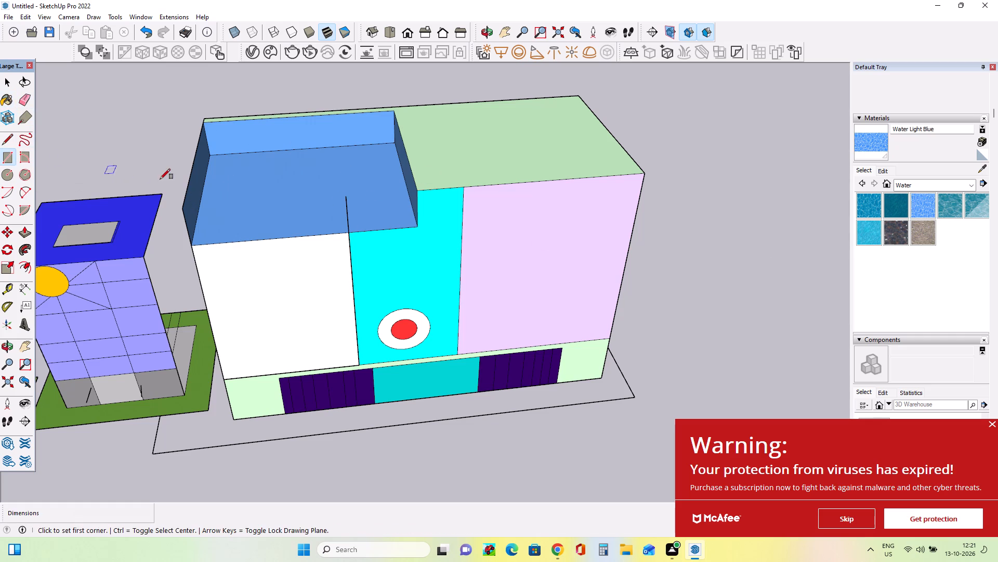
left_click_drag(179, 212, 370, 284)
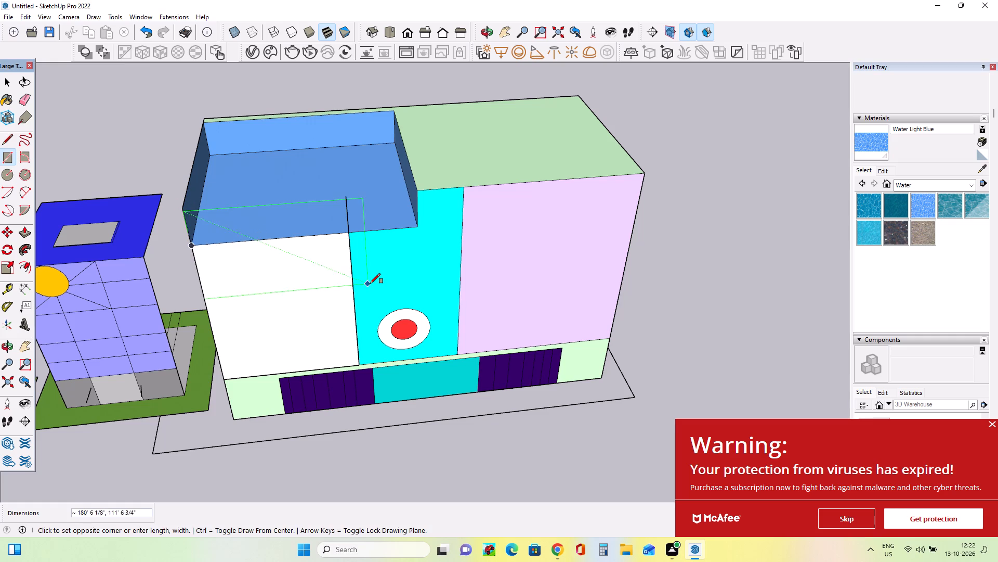
left_click_drag(370, 284, 408, 233)
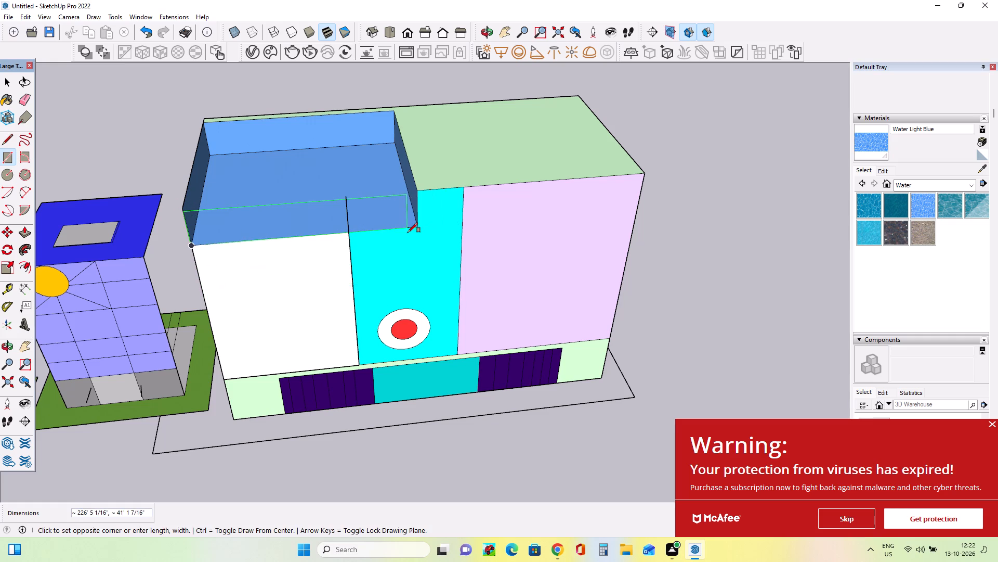
left_click_drag(408, 233, 417, 223)
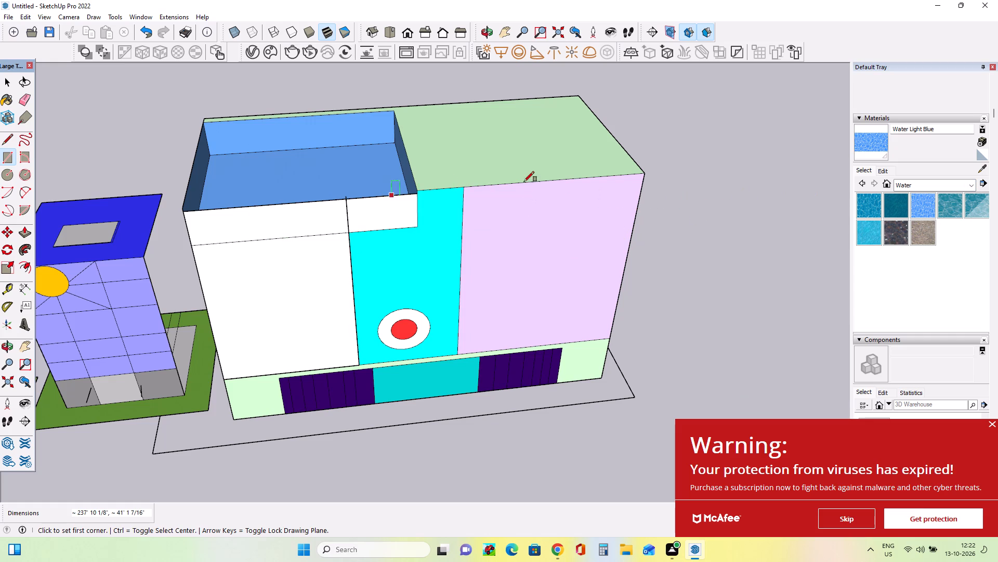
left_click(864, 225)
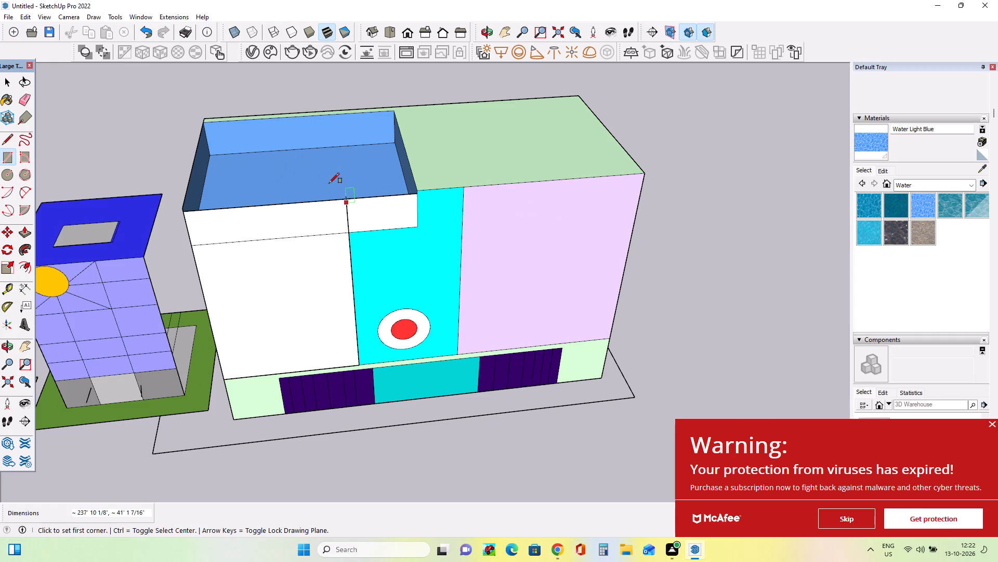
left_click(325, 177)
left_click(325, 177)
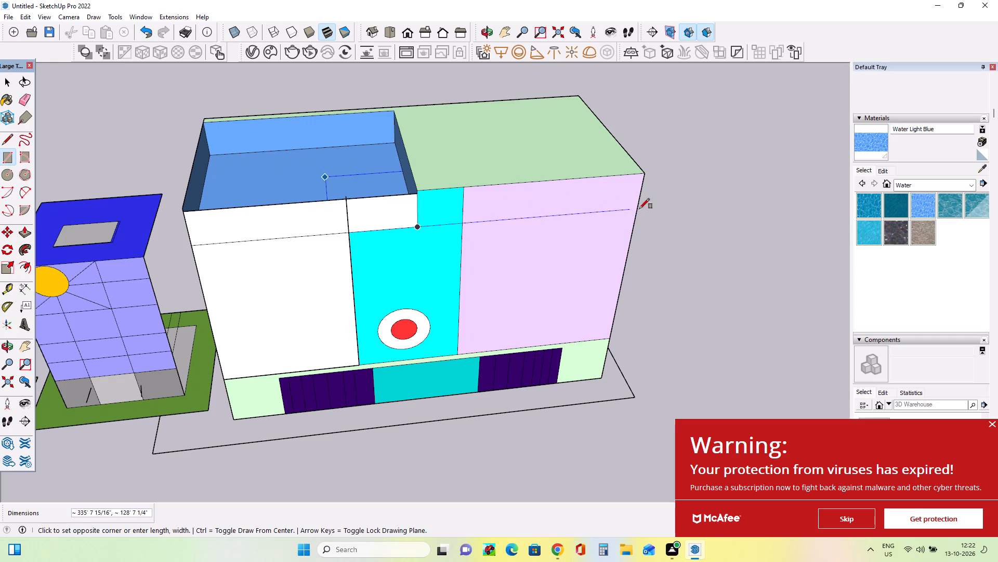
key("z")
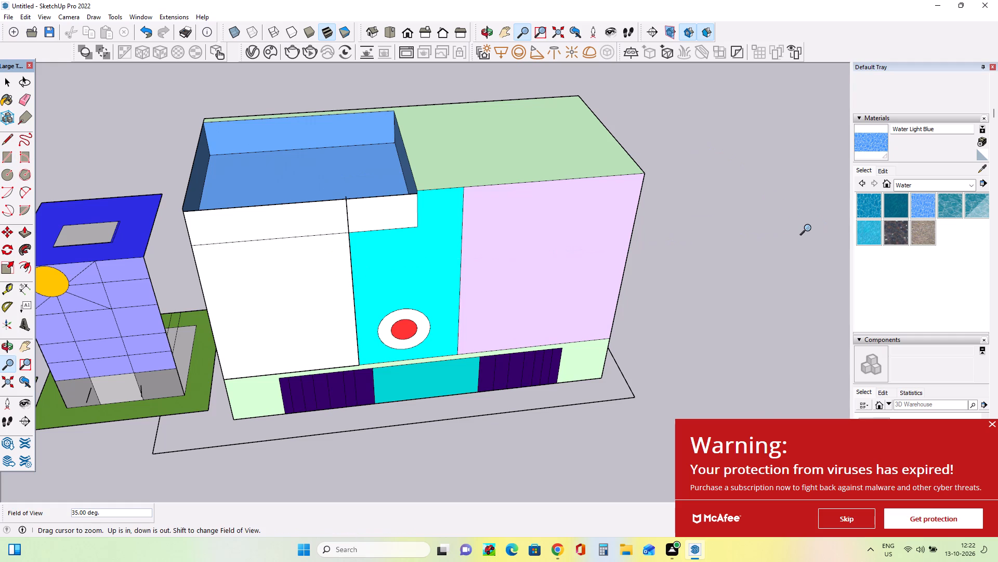
Paint the floor of the roof recess with the Water Sparkling material.
left_click(870, 233)
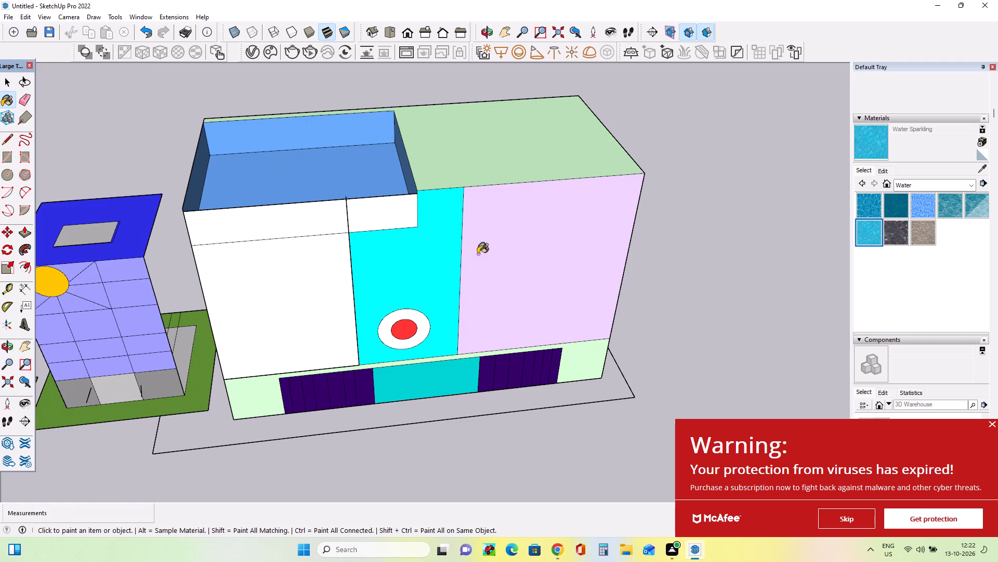
left_click(295, 180)
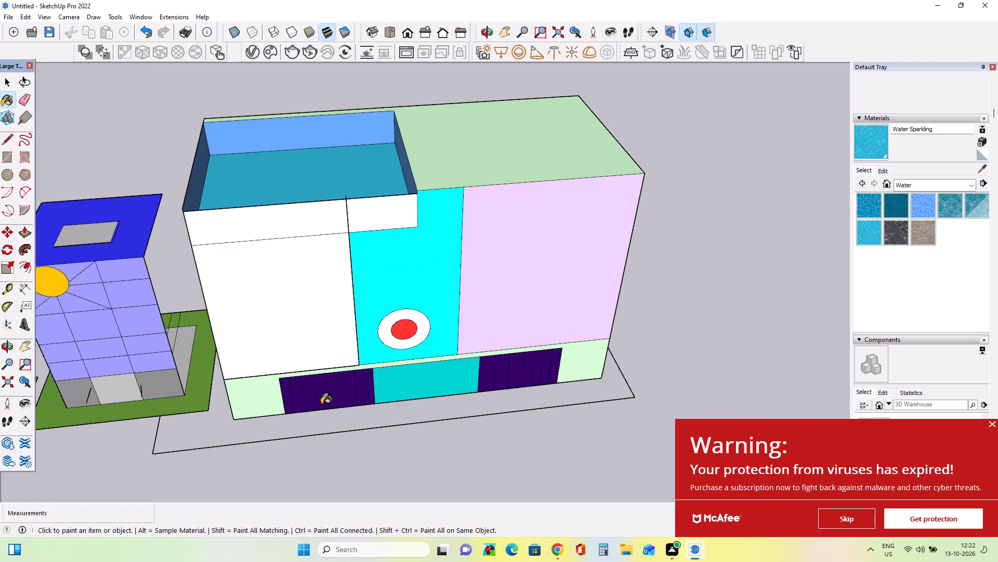
Dismiss the McAfee subscription notification.
left_click(989, 422)
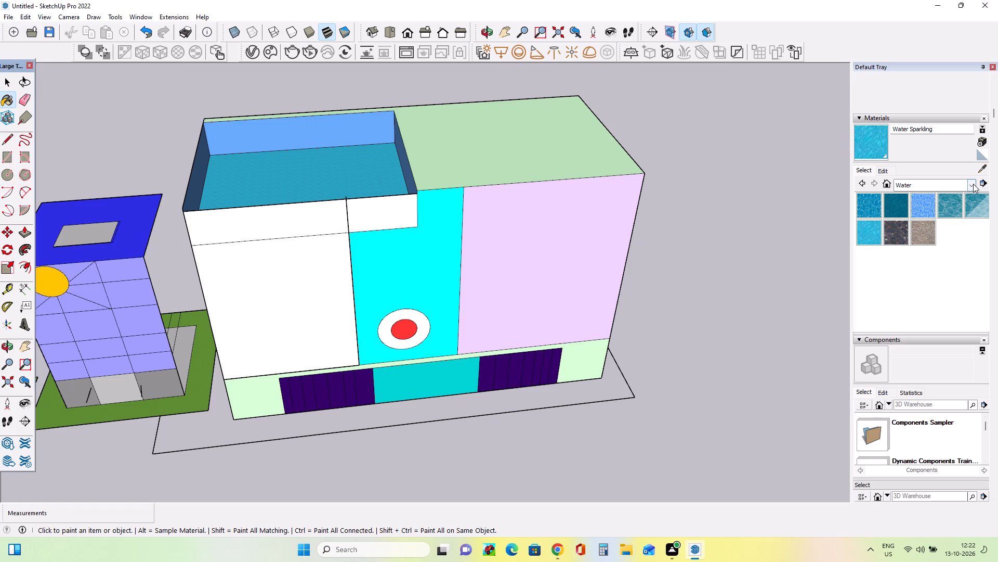
Paint the large white front wall beside the cyan panel with Color J01 from the Colors collection.
left_click_drag(973, 184, 964, 189)
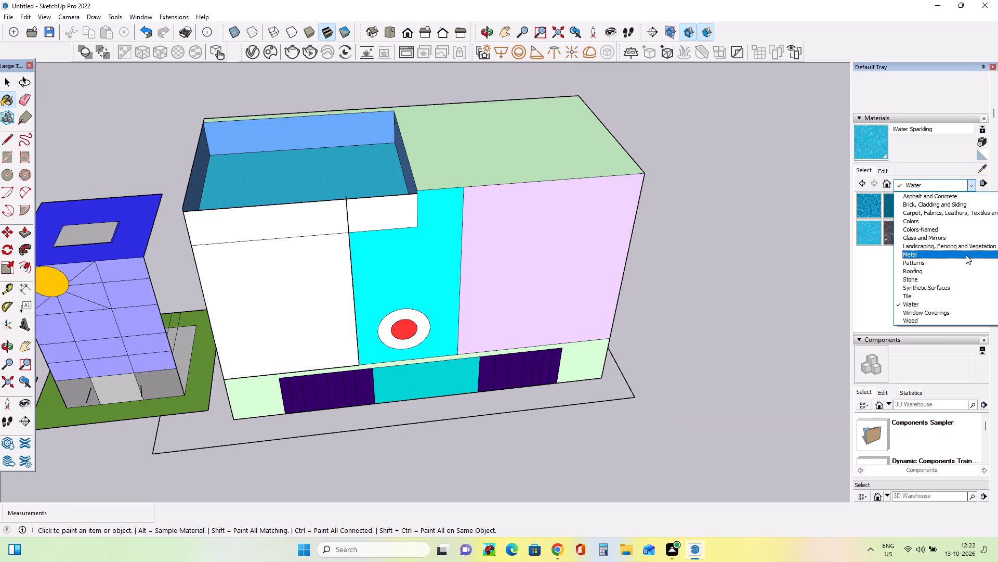
left_click(958, 222)
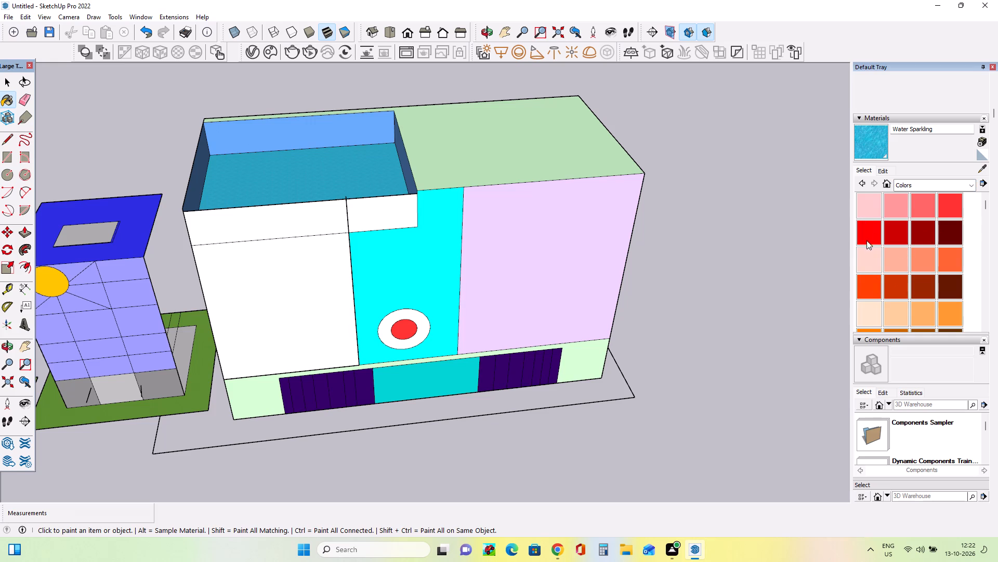
scroll(876, 256, "down", 6)
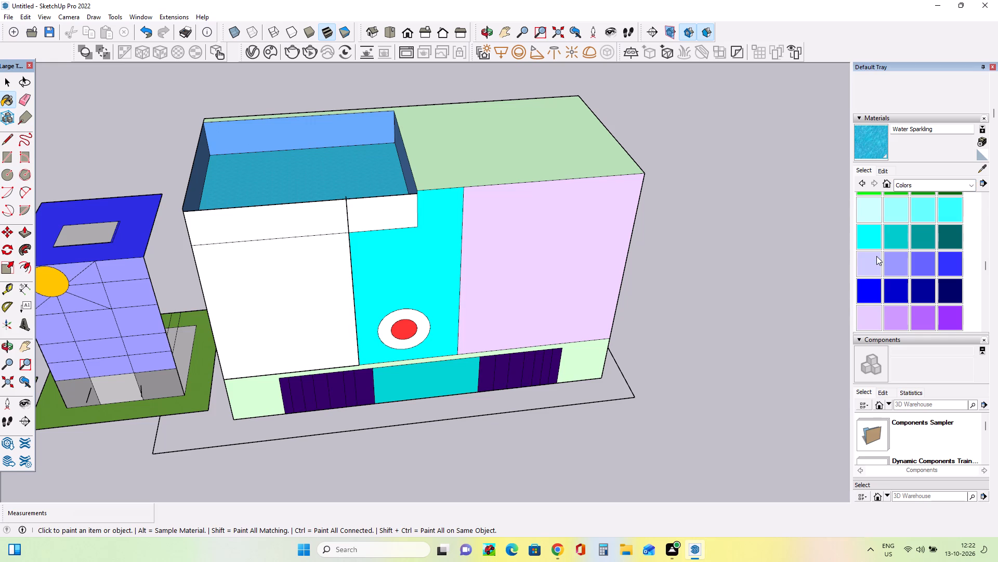
left_click(863, 309)
left_click(237, 334)
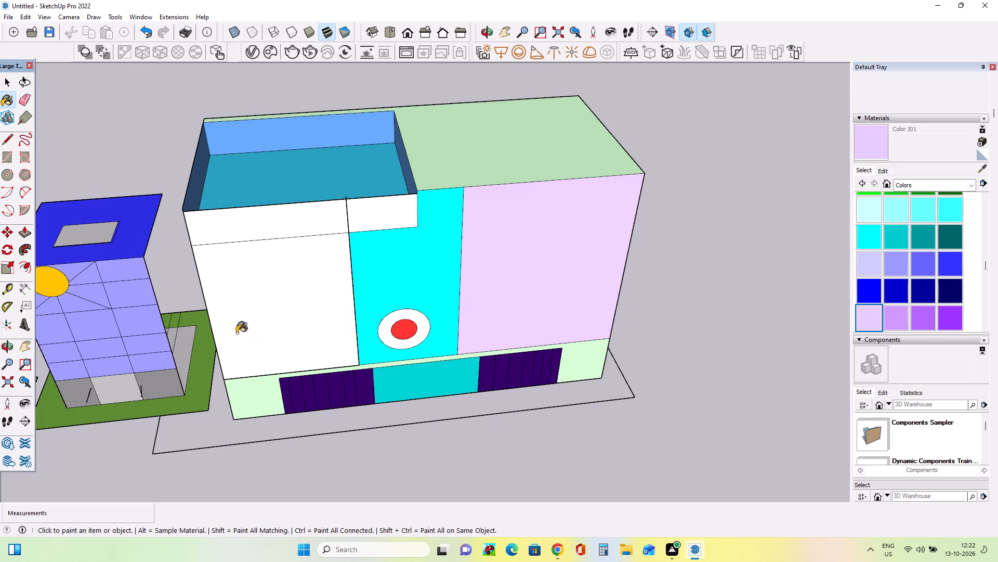
Paint the remaining white front wall and the white band below the rooftop pool with Color J01.
left_click(242, 316)
left_click(242, 316)
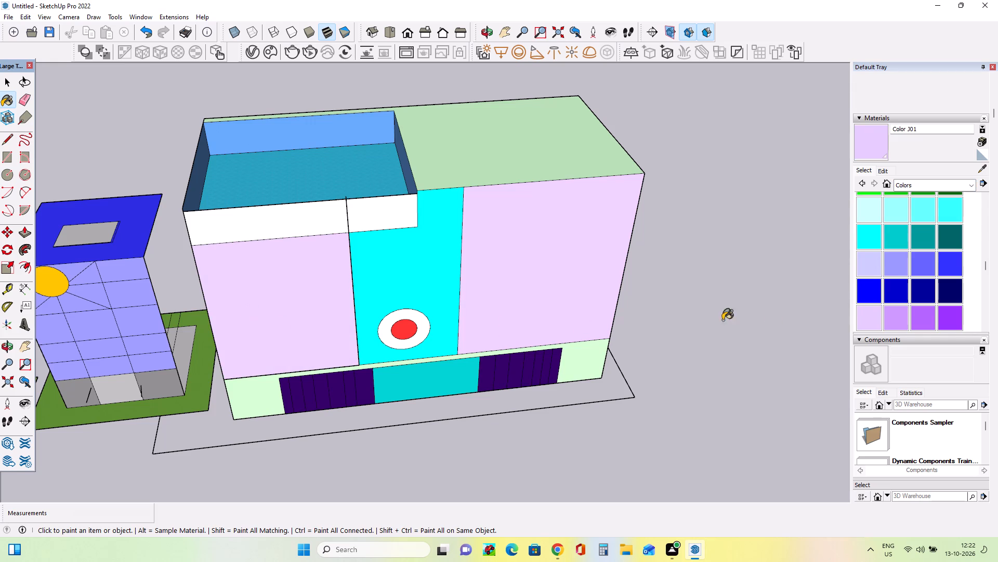
left_click(857, 324)
left_click(857, 317)
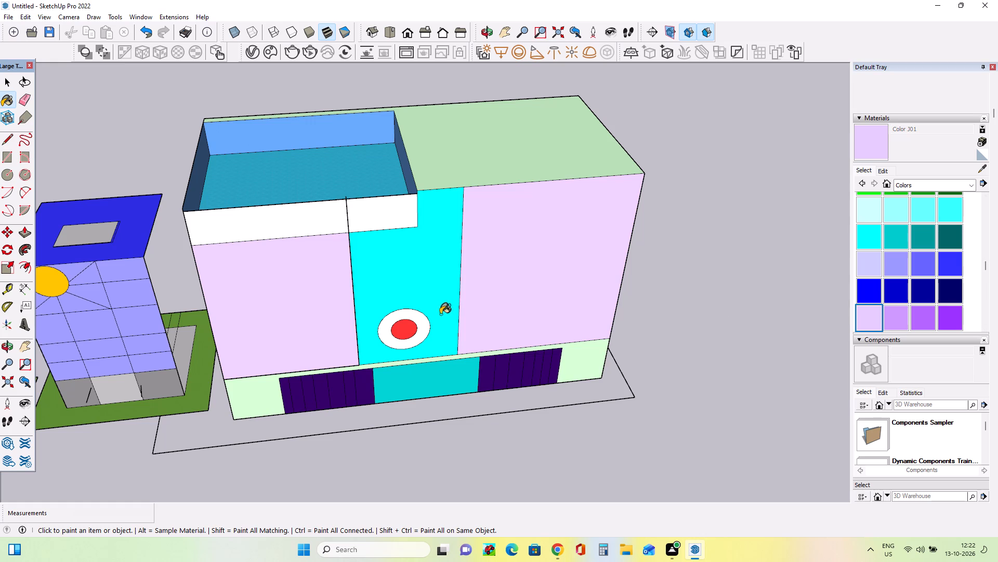
left_click(257, 227)
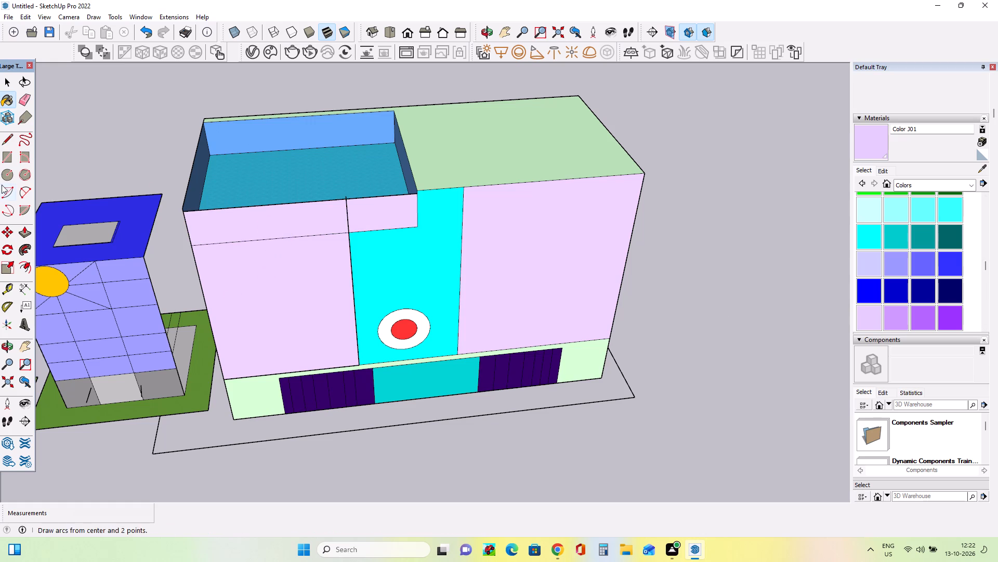
Erase the blue inner wall surfaces around the rooftop pool.
left_click(31, 103)
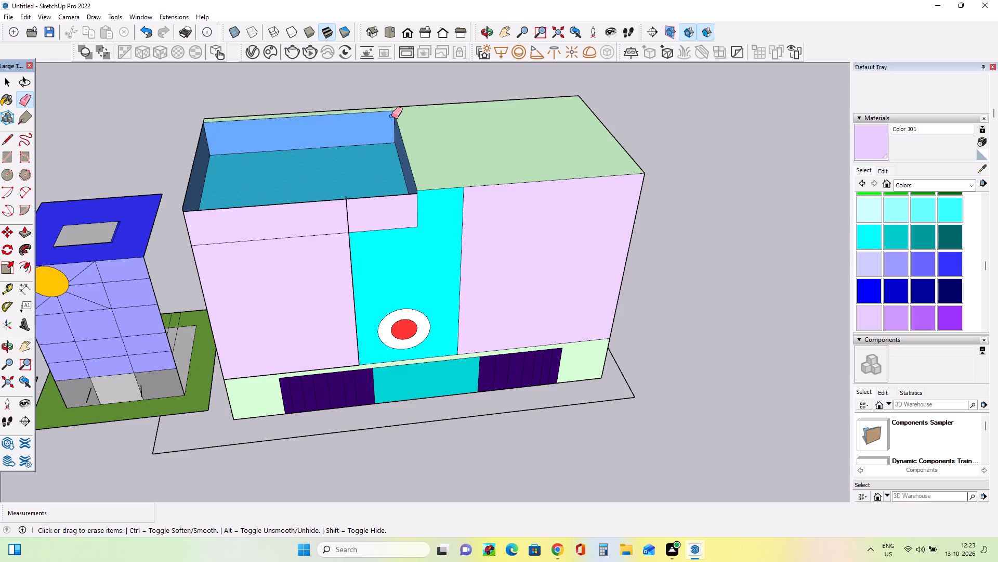
left_click_drag(391, 116, 0, 123)
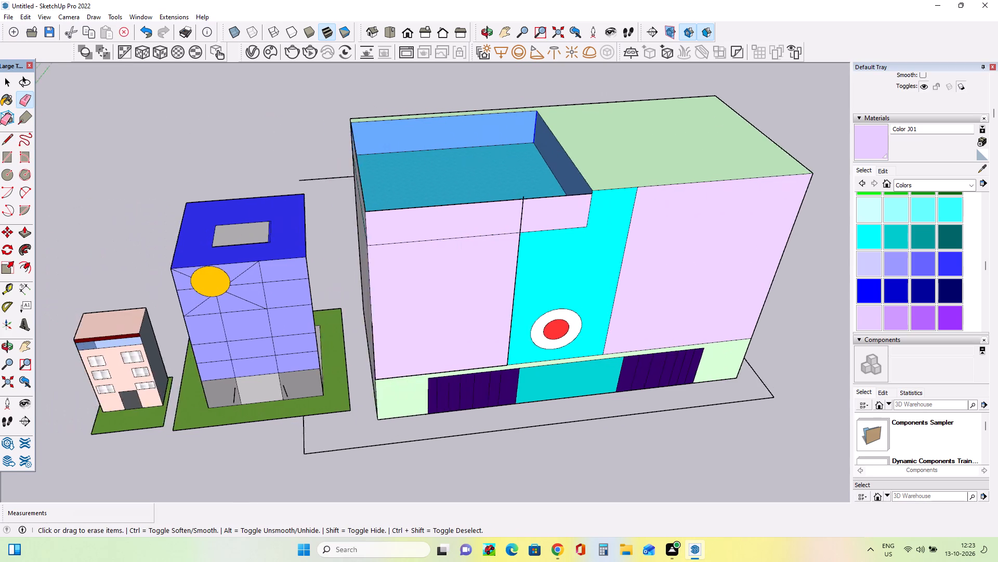
left_click_drag(0, 123, 11, 143)
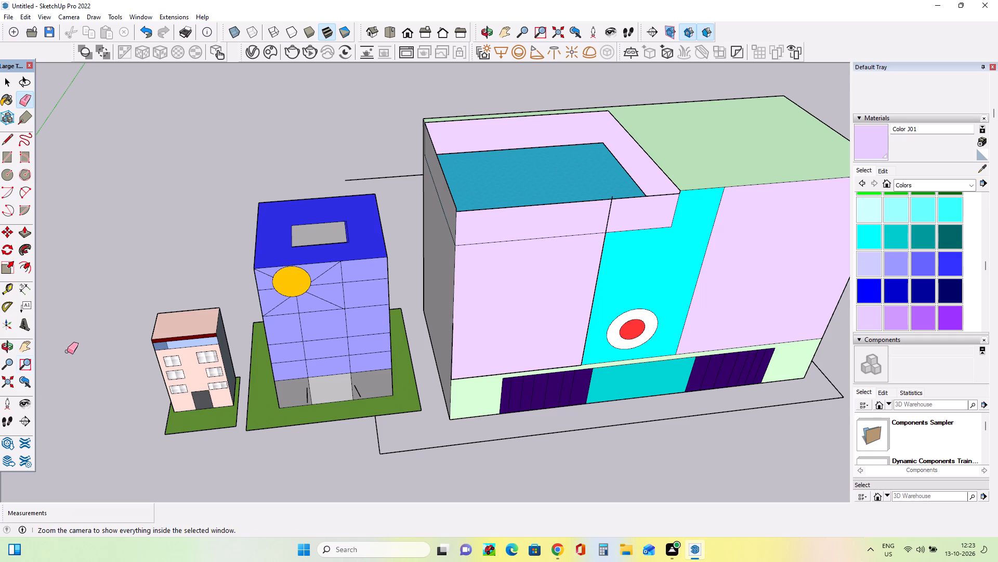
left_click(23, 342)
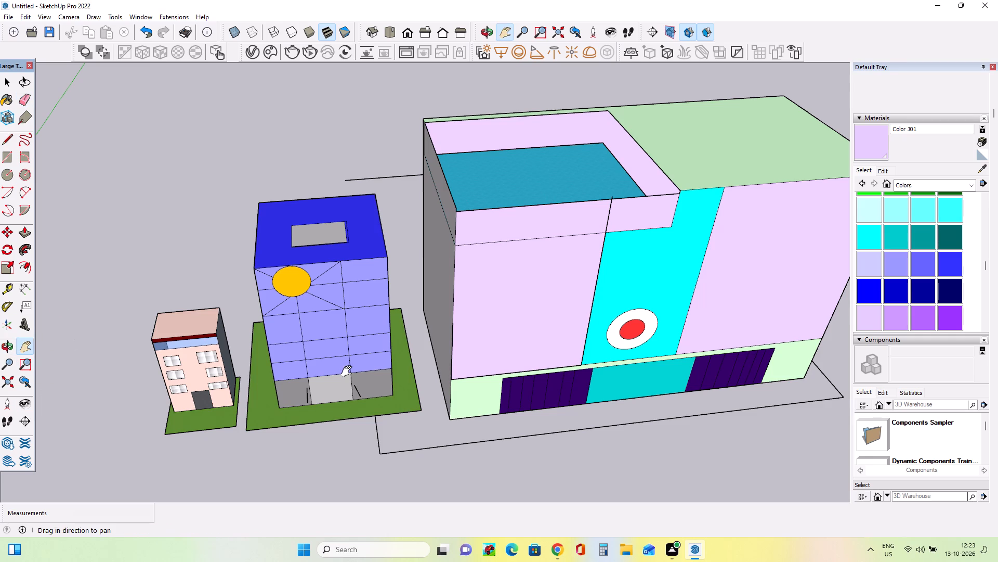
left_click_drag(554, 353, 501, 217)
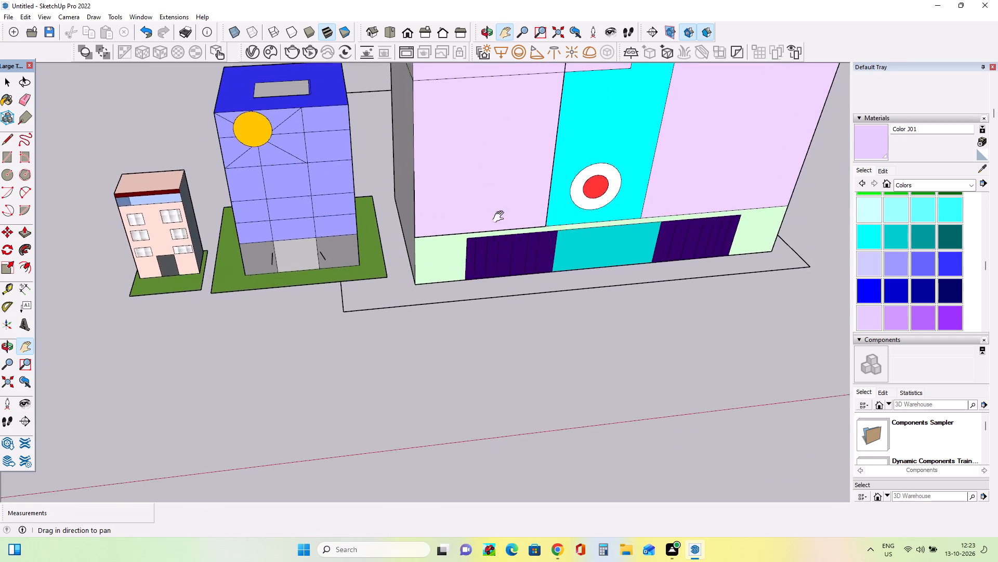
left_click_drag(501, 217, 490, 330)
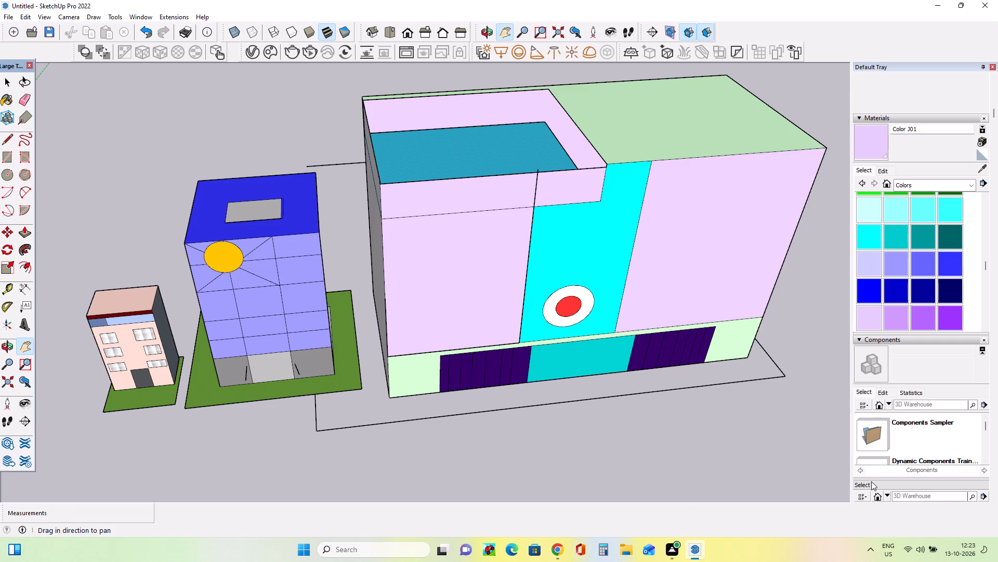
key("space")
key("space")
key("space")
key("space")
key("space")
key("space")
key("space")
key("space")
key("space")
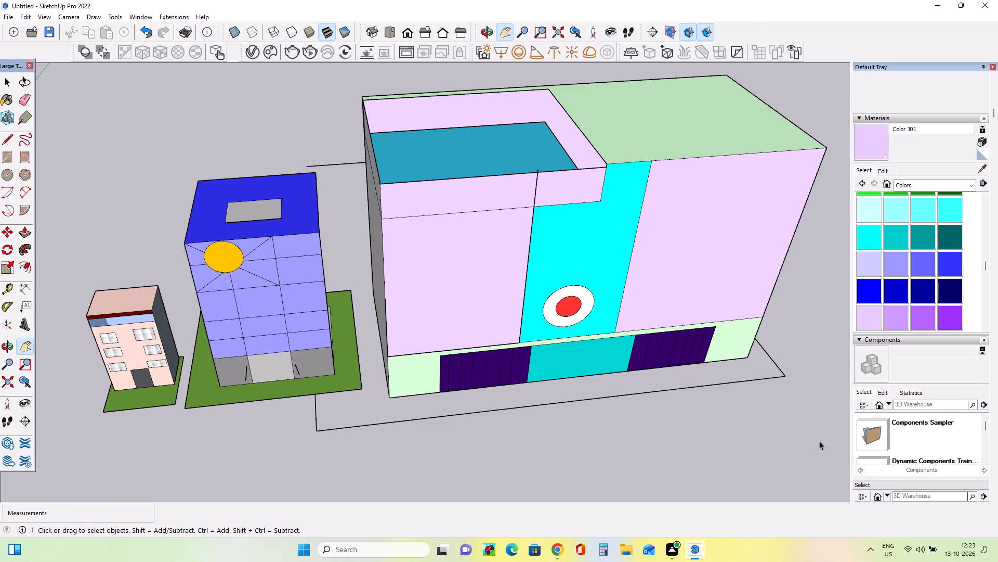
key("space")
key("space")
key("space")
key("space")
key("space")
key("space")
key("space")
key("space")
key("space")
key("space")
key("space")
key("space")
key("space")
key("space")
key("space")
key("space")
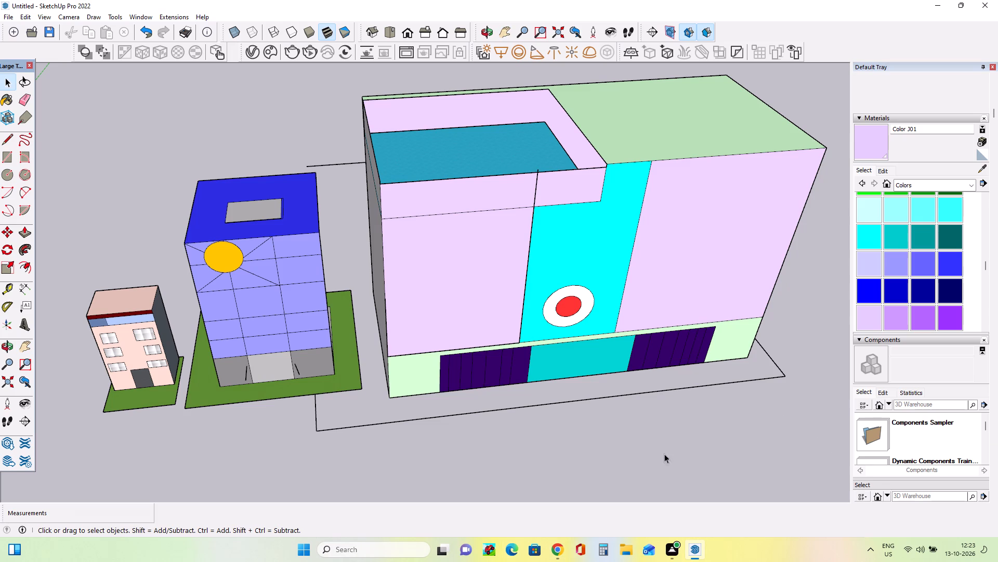
Try to paint the ground outline around the large block with Grass Dark Green from the Landscaping, Fencing and Vegetation collection.
scroll(221, 325, "down", 1)
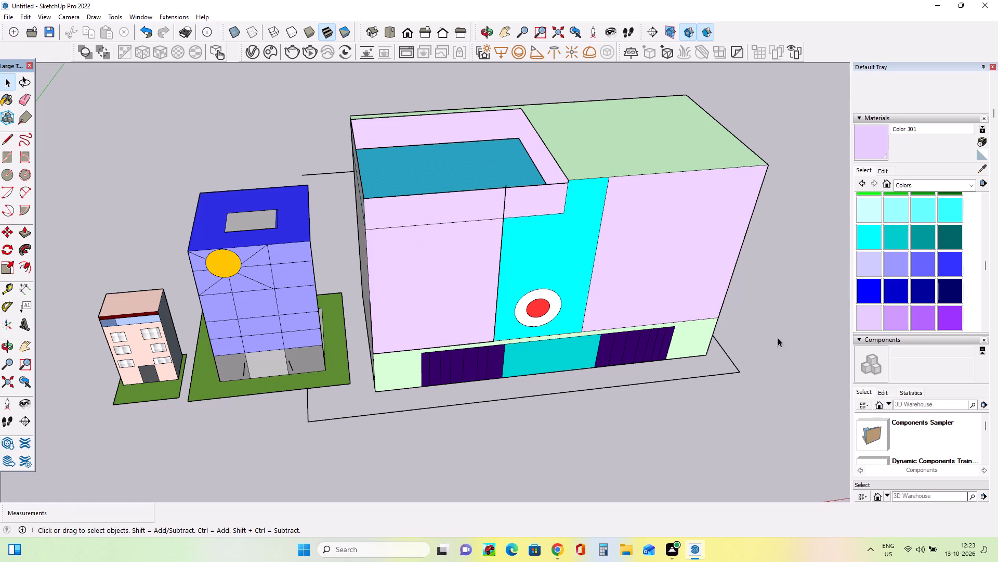
left_click(971, 184)
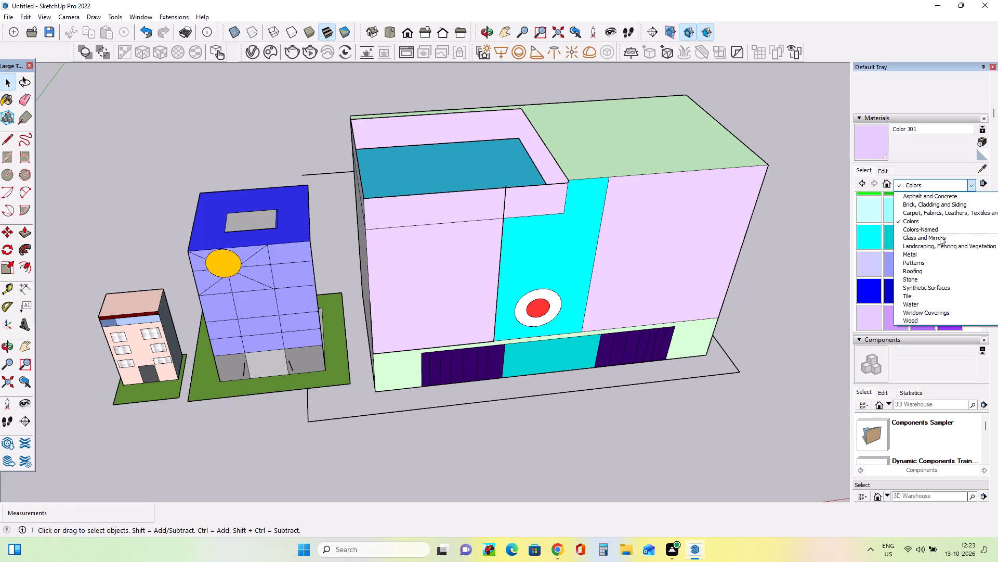
left_click(928, 246)
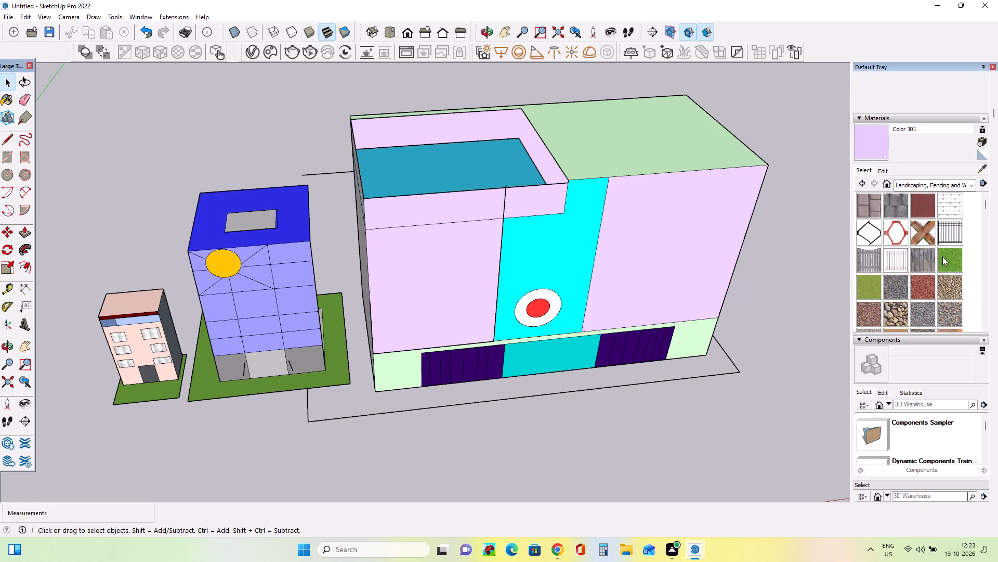
left_click(942, 257)
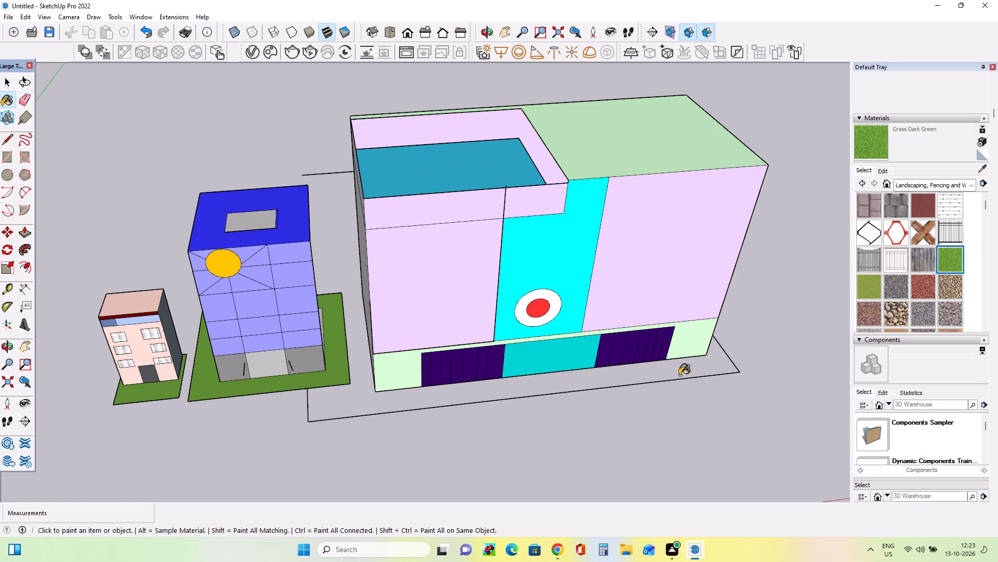
left_click(679, 375)
left_click(664, 371)
left_click_drag(664, 371, 666, 465)
left_click(349, 406)
left_click_drag(340, 408, 275, 422)
Draw a ground rectangle about 592 ft 9 in by 697 ft 11 in from the large block's rear plot corner to its opposite front corner.
left_click(11, 161)
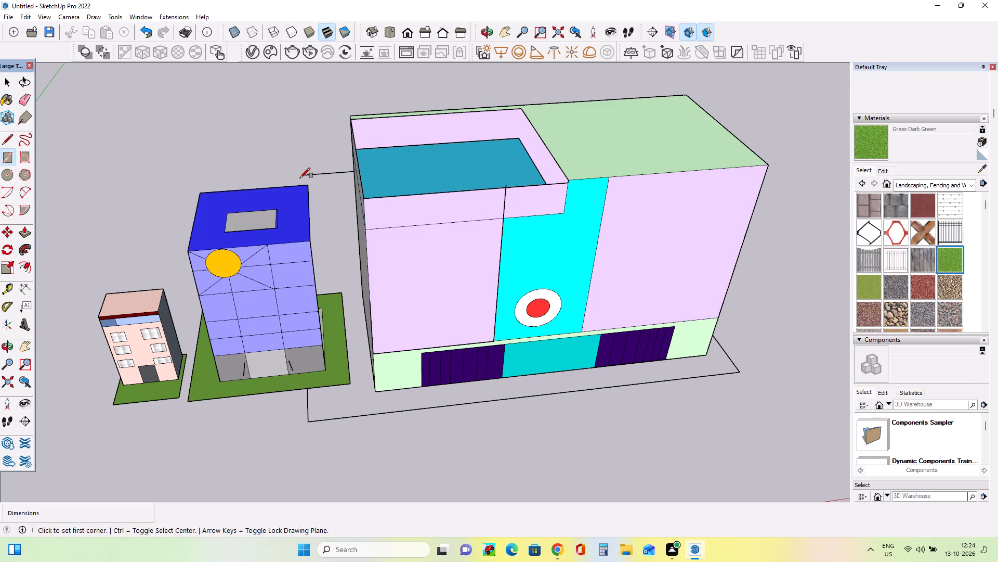
left_click_drag(302, 177, 314, 246)
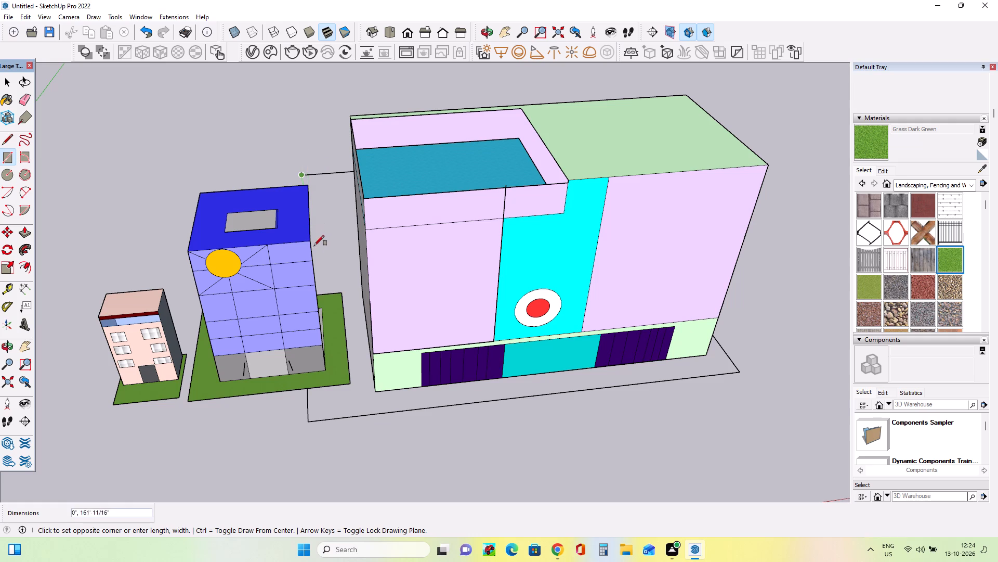
left_click_drag(314, 246, 317, 387)
left_click_drag(317, 387, 560, 420)
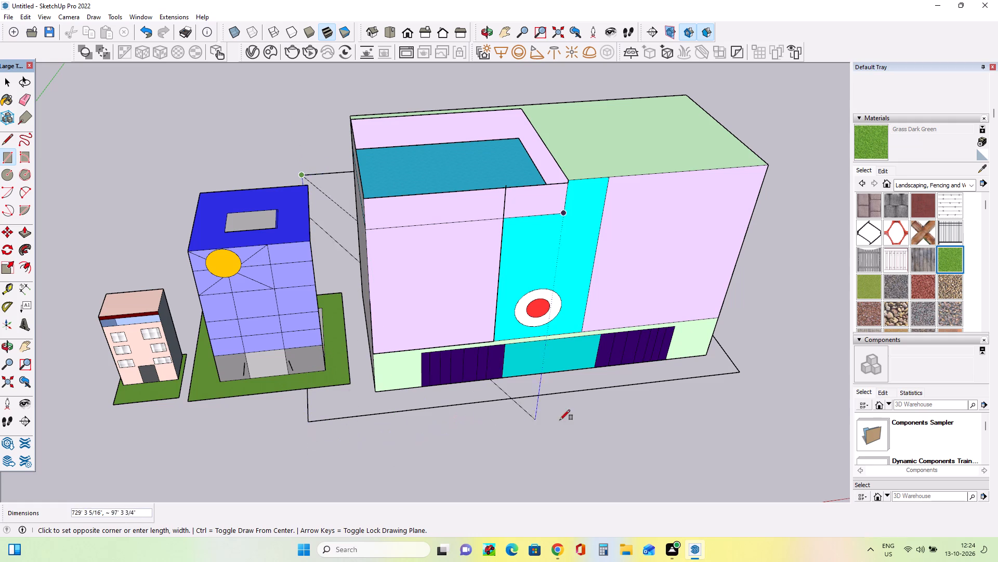
left_click_drag(560, 420, 731, 375)
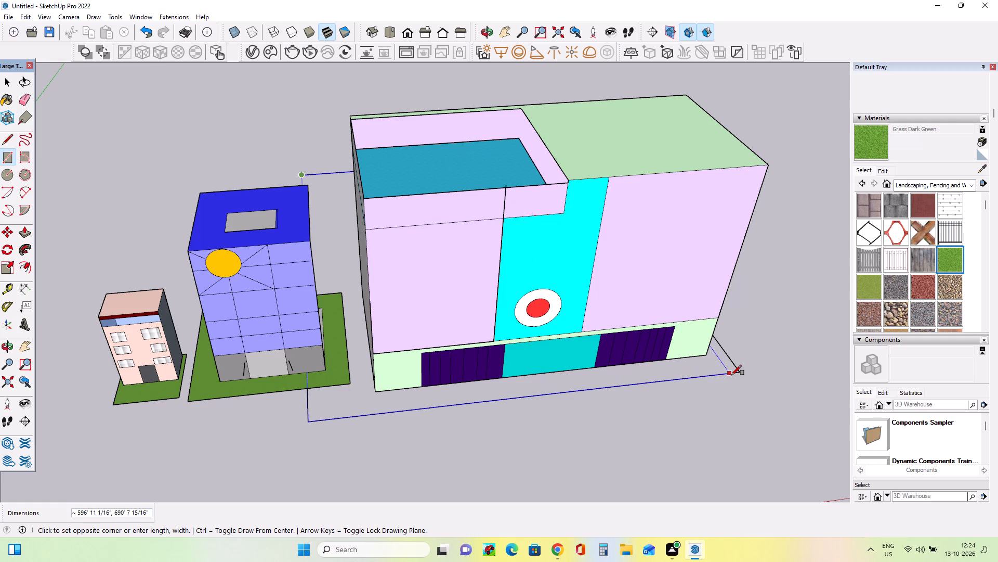
left_click_drag(731, 375, 732, 376)
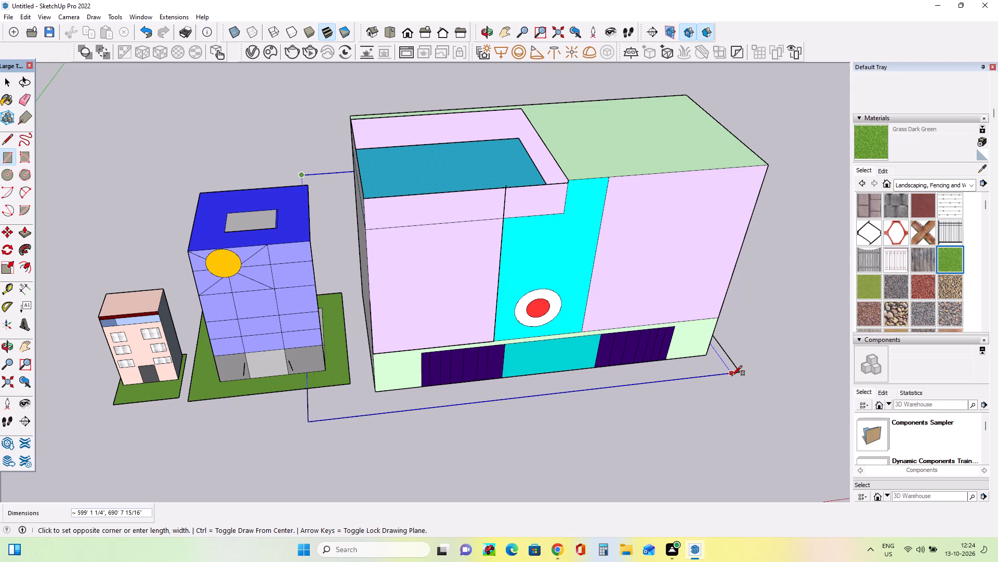
left_click_drag(732, 376, 730, 377)
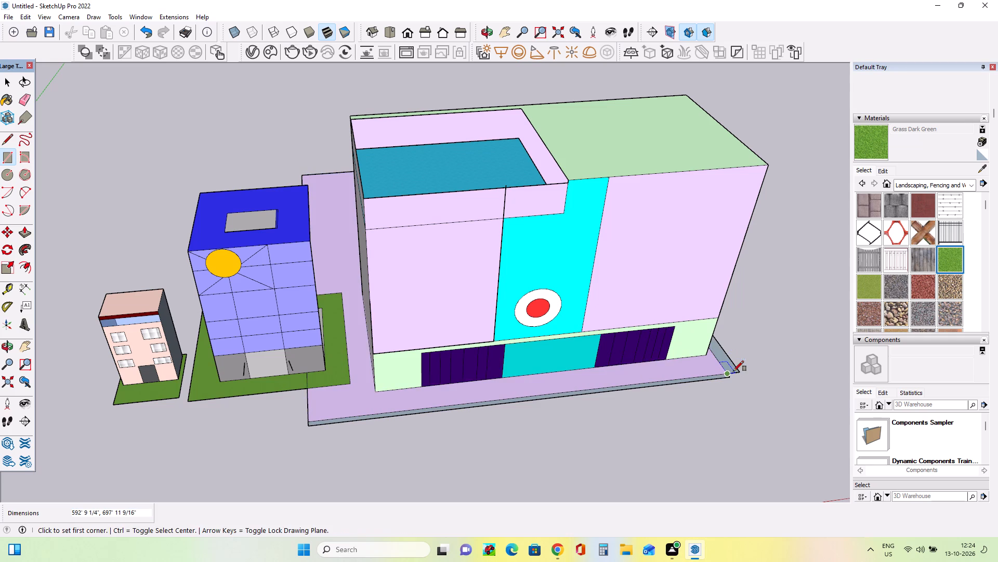
left_click_drag(727, 376, 751, 372)
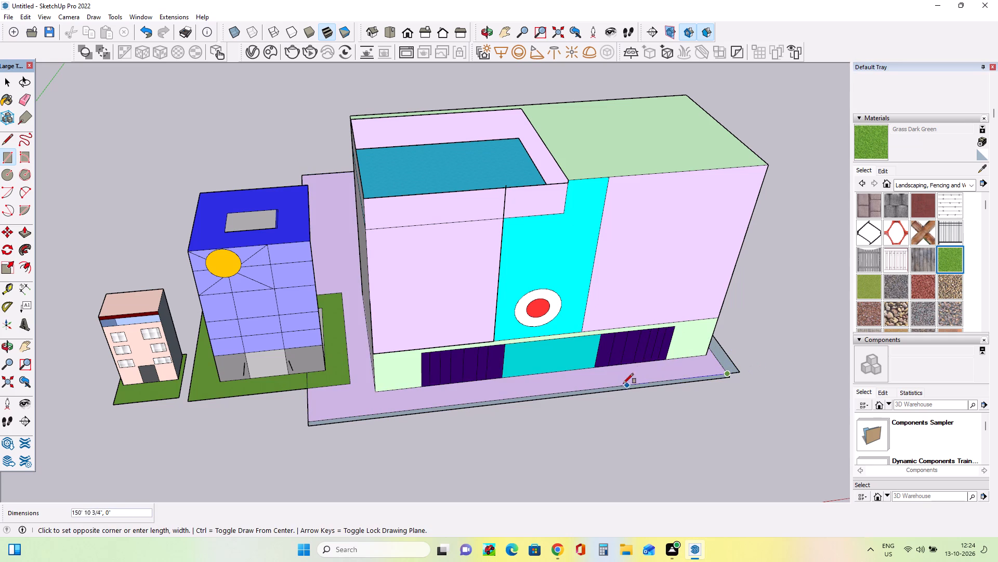
Paint the large block's ground and its narrow front and side strips with Grass Dark Green.
left_click(950, 253)
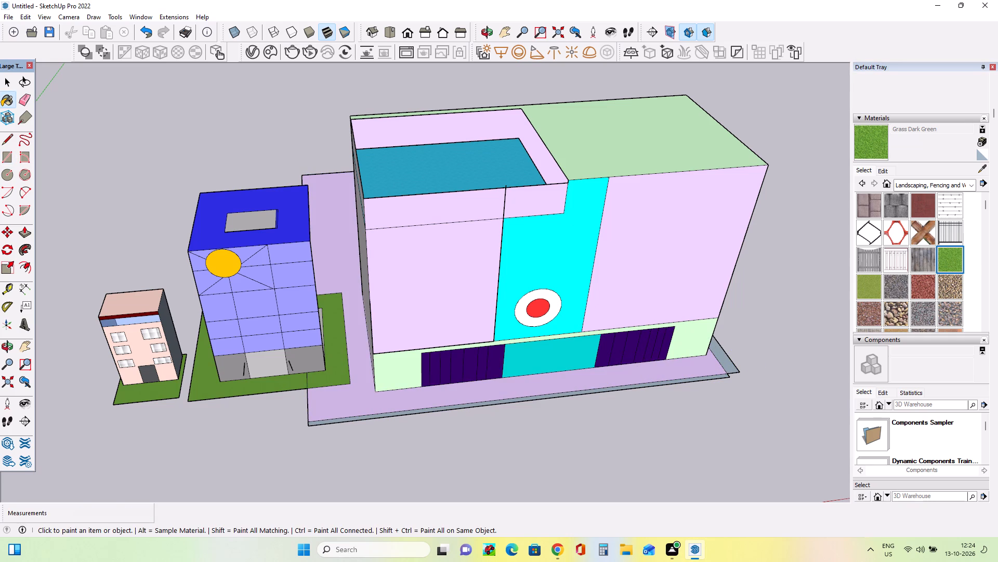
left_click(705, 371)
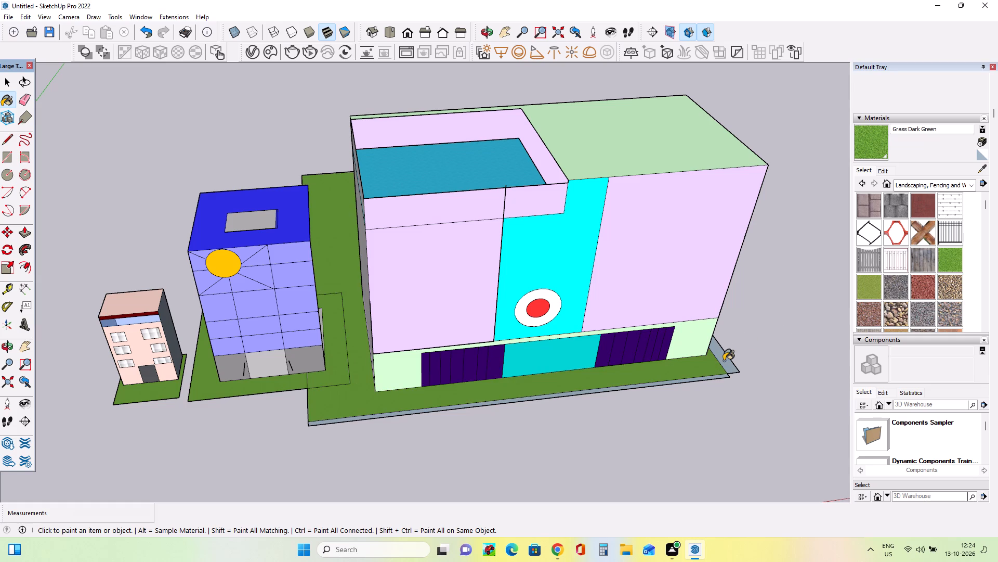
left_click(724, 361)
left_click(724, 375)
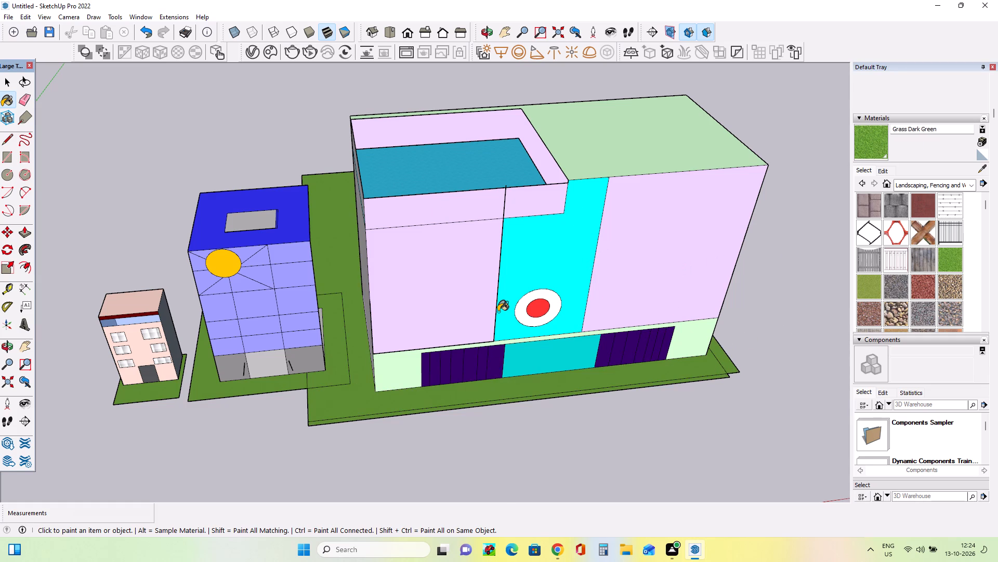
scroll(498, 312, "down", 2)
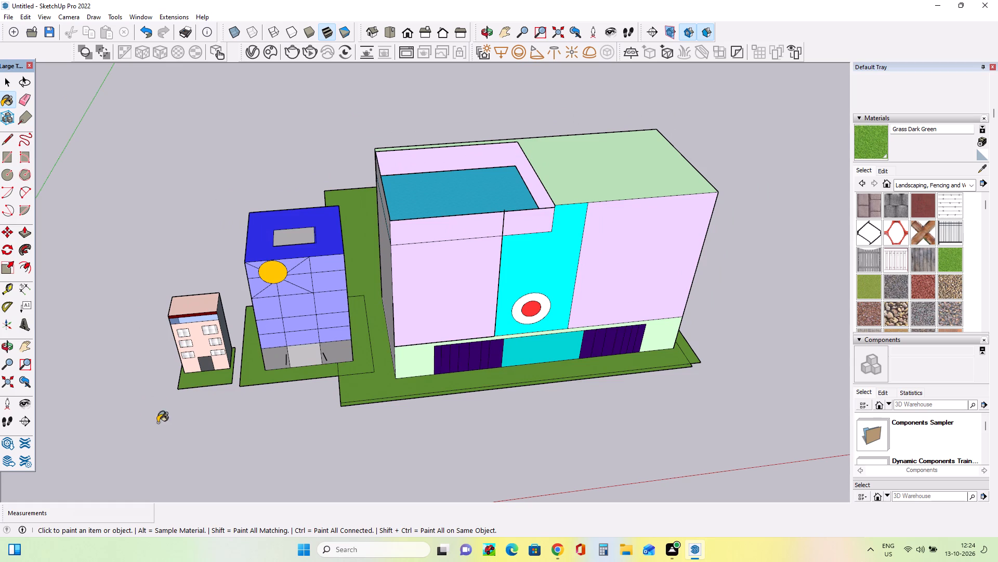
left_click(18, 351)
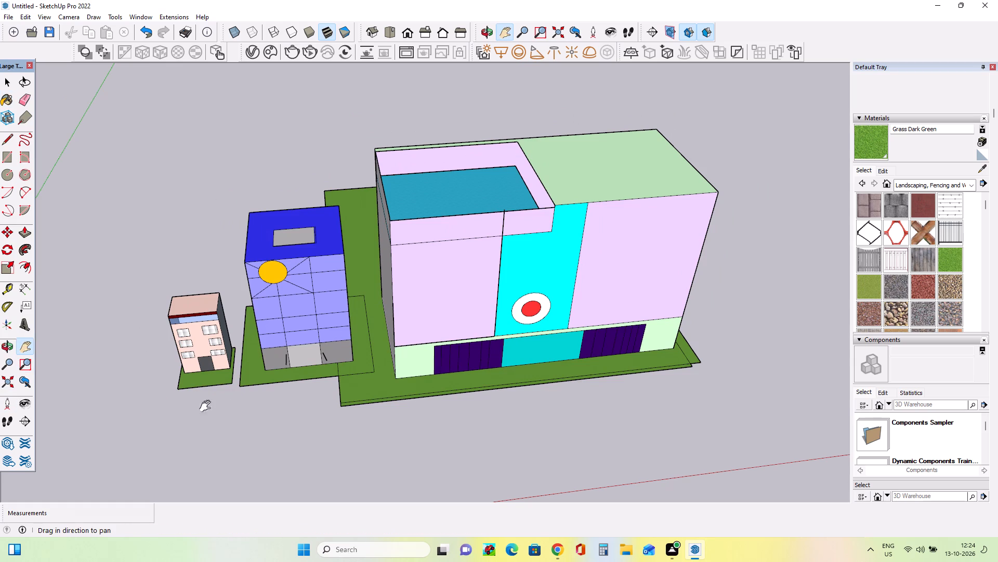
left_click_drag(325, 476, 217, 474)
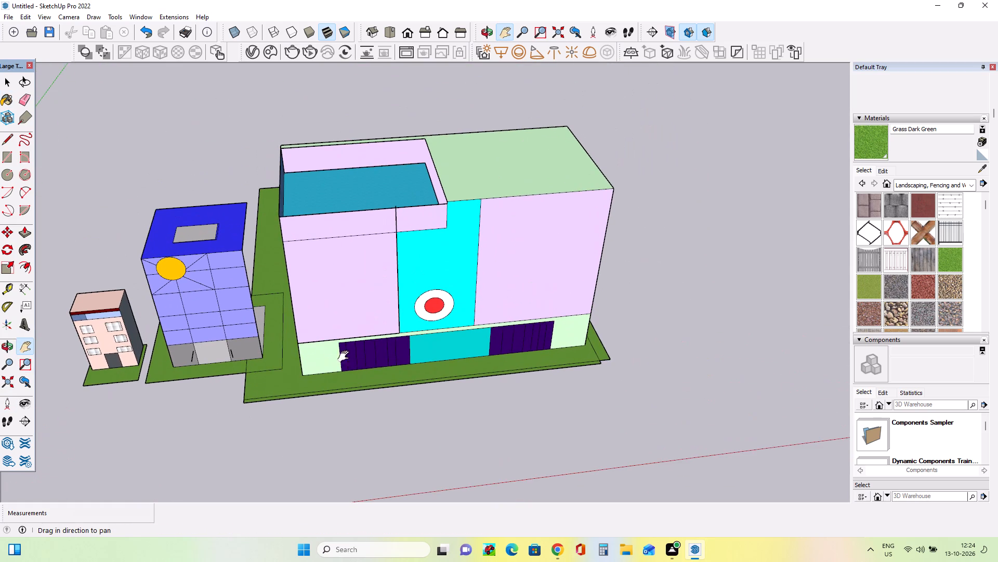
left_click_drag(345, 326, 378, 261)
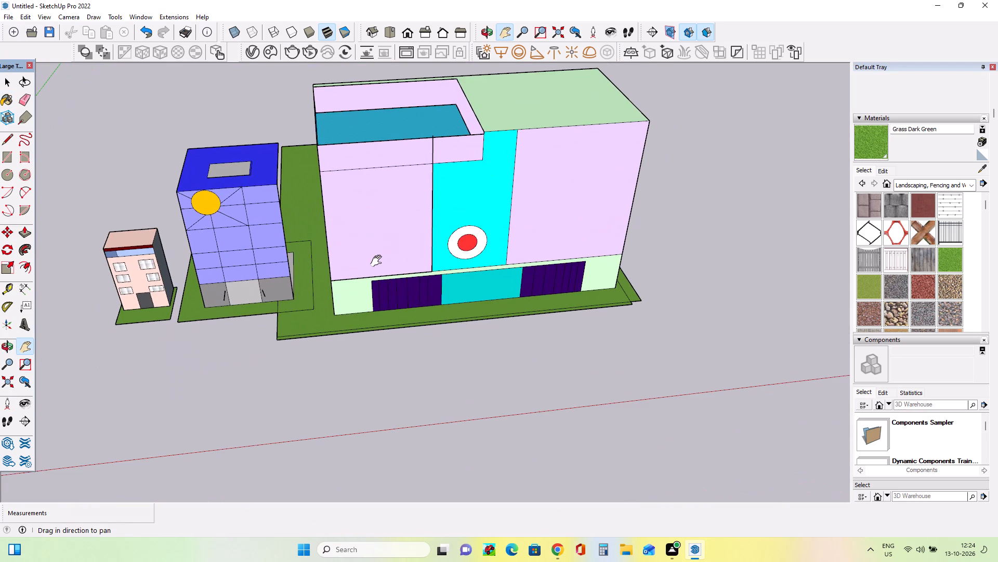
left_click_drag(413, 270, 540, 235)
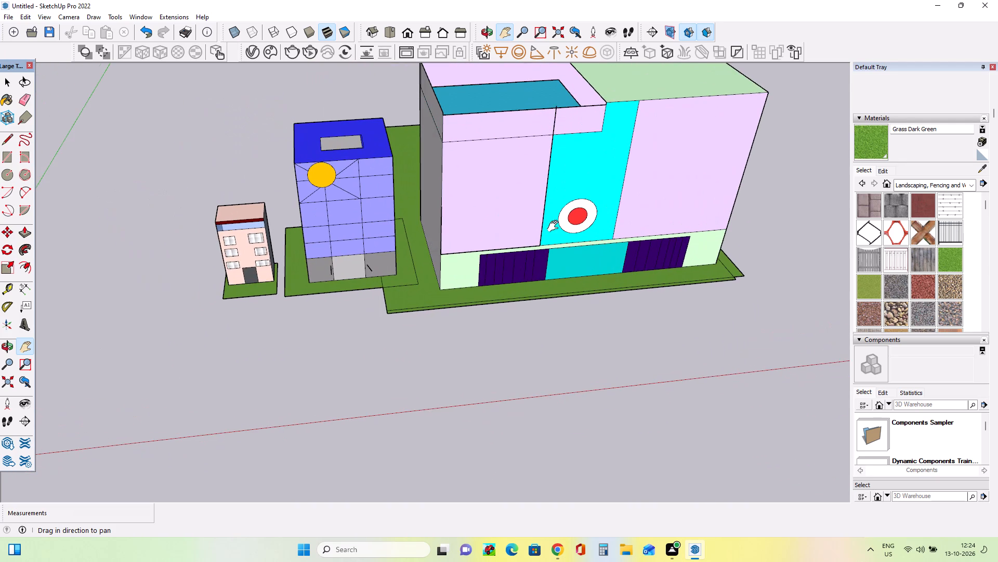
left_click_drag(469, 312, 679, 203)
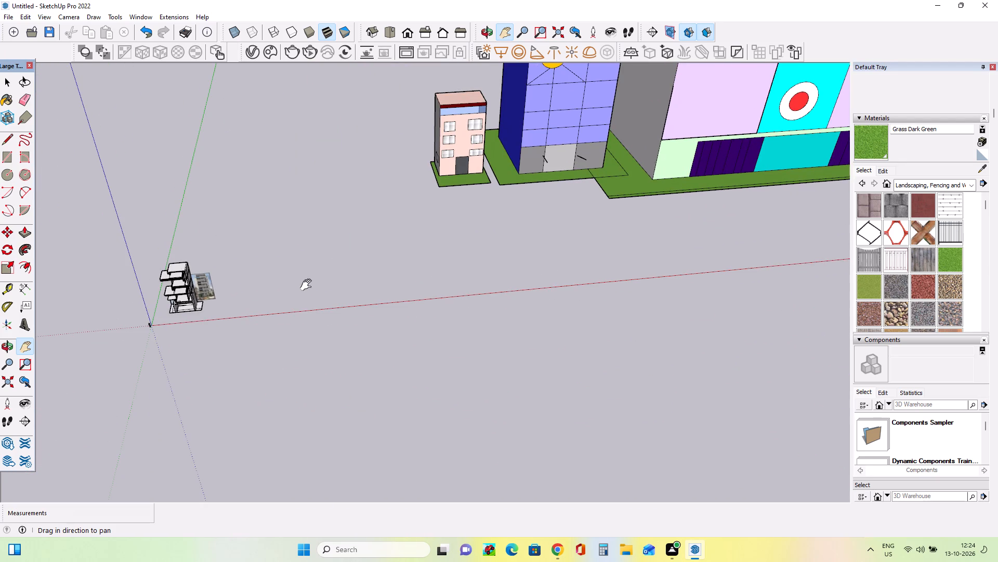
Examine the multi-storey frame model and its reference photo near the origin and compare them with the coloured building row.
left_click_drag(307, 285, 499, 205)
scroll(499, 205, "down", 4)
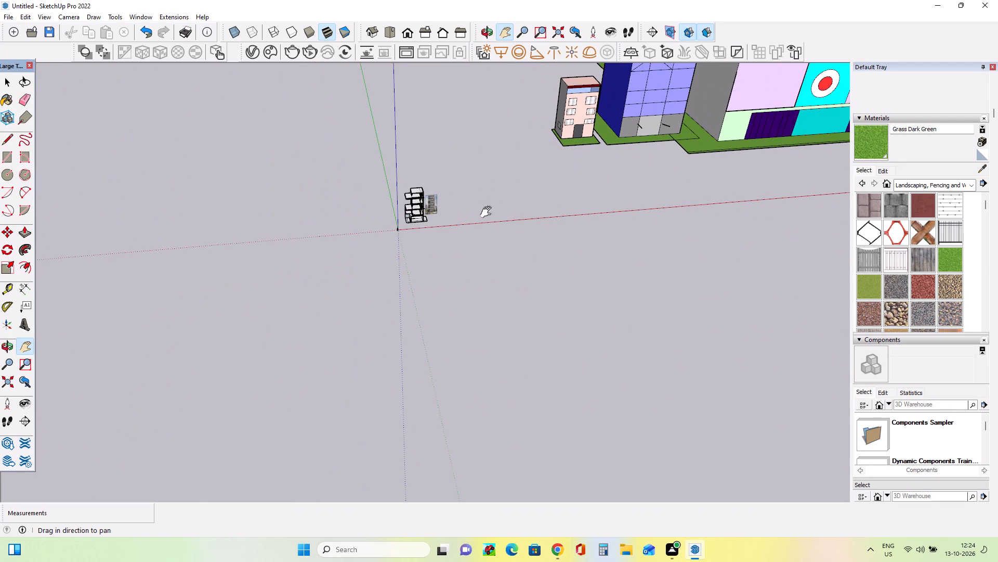
scroll(405, 204, "up", 4)
scroll(431, 213, "down", 1)
scroll(431, 213, "up", 9)
scroll(431, 211, "down", 1)
scroll(431, 211, "up", 12)
scroll(419, 208, "down", 5)
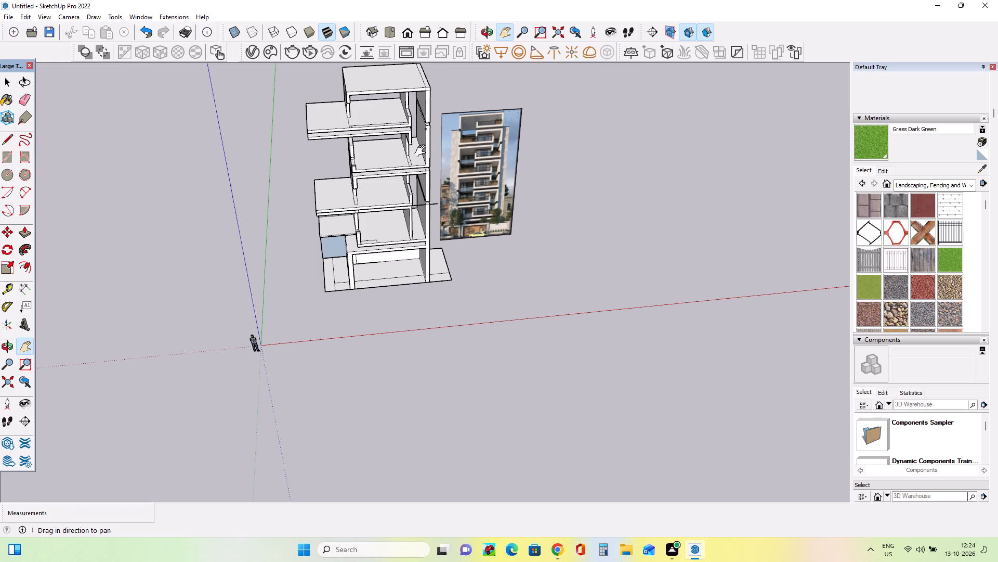
scroll(423, 152, "down", 13)
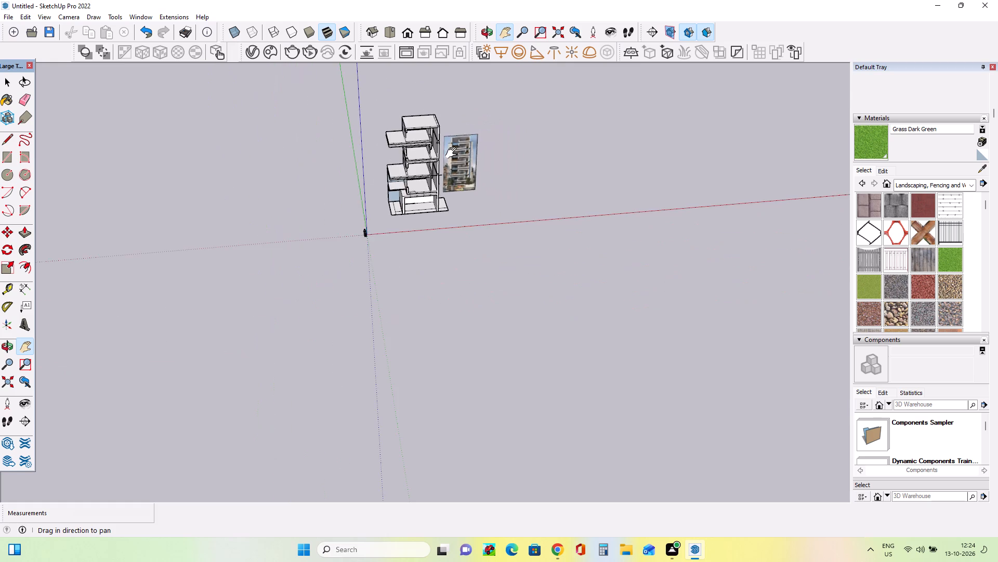
scroll(453, 153, "down", 7)
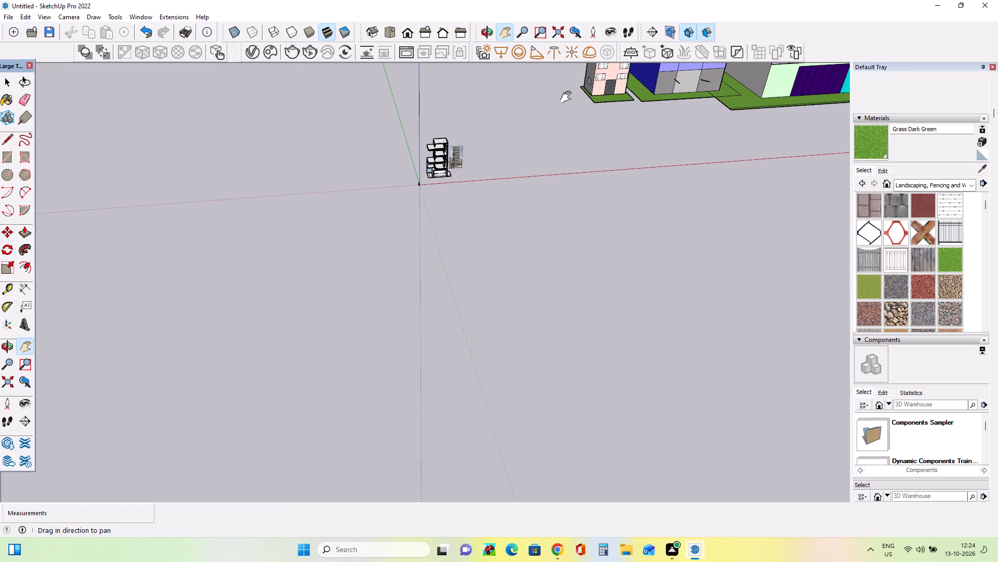
scroll(638, 132, "up", 4)
scroll(640, 132, "down", 5)
scroll(643, 135, "down", 16)
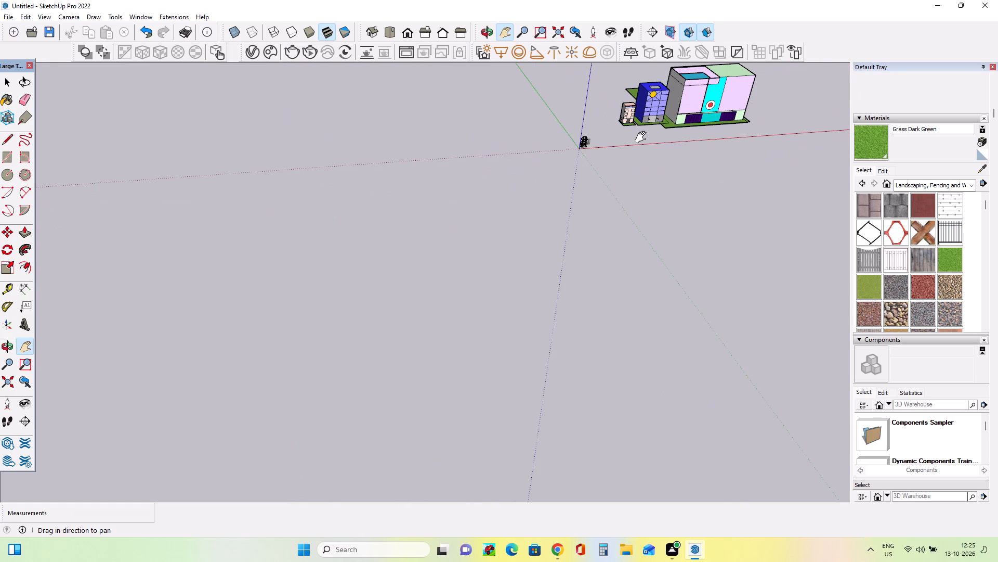
scroll(671, 119, "up", 7)
scroll(722, 107, "up", 5)
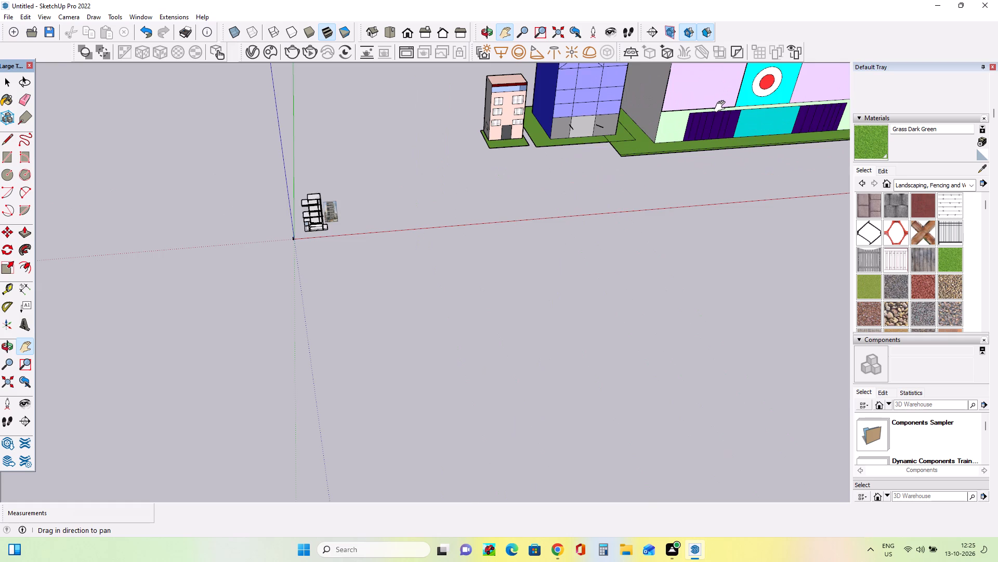
scroll(722, 107, "down", 8)
left_click_drag(722, 107, 686, 339)
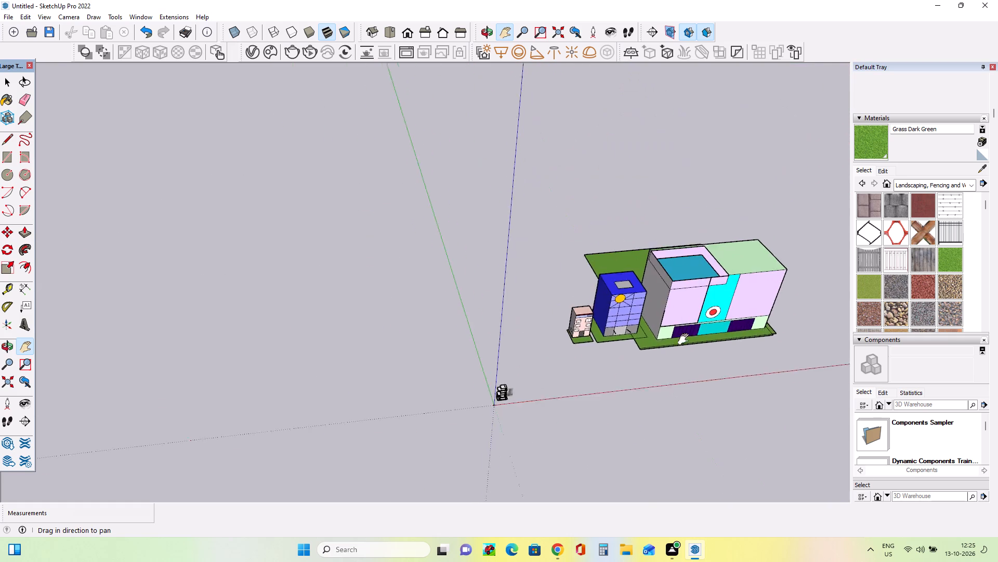
left_click_drag(686, 339, 385, 249)
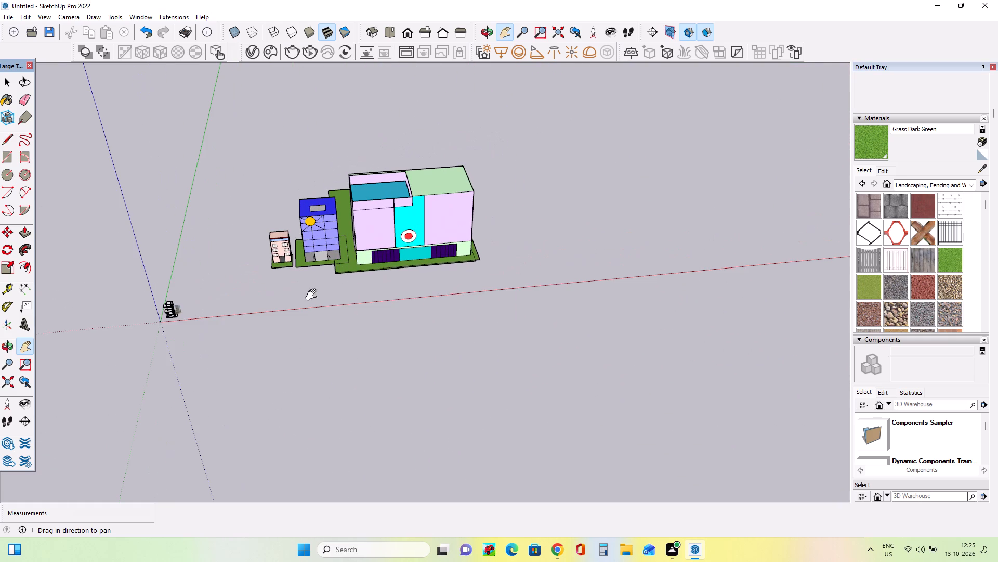
scroll(166, 347, "down", 4)
scroll(166, 344, "up", 9)
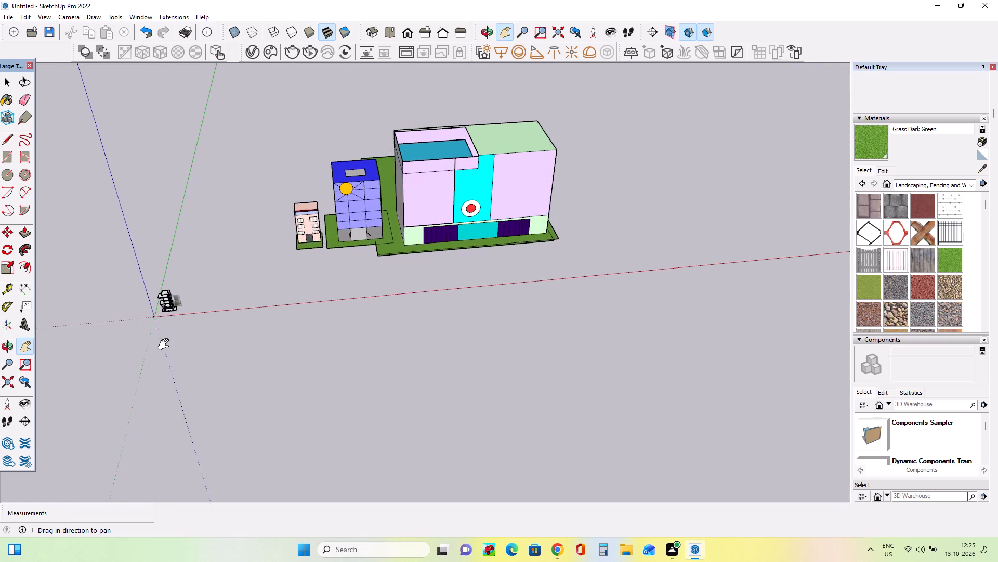
scroll(166, 344, "up", 16)
scroll(167, 343, "up", 5)
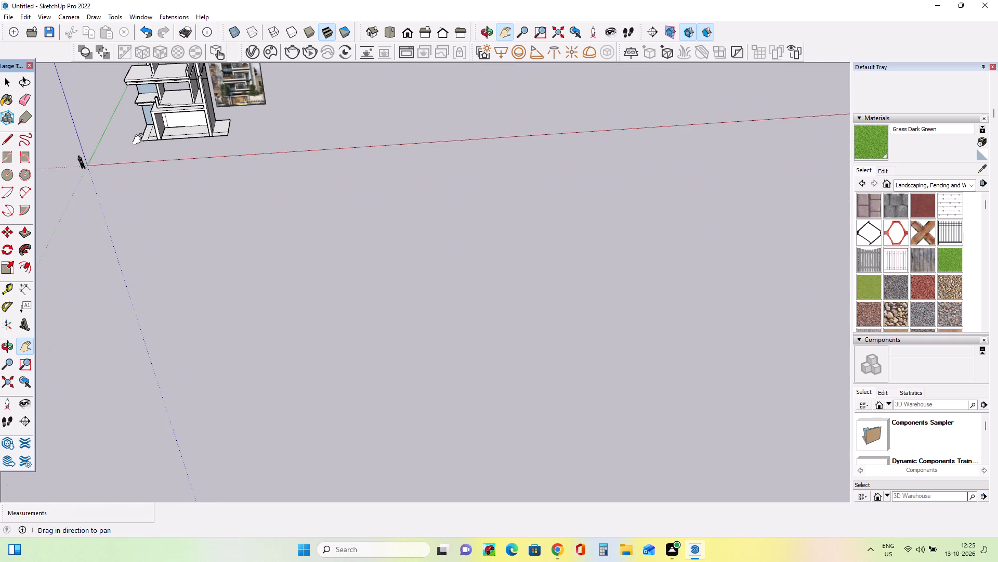
left_click_drag(136, 109, 309, 275)
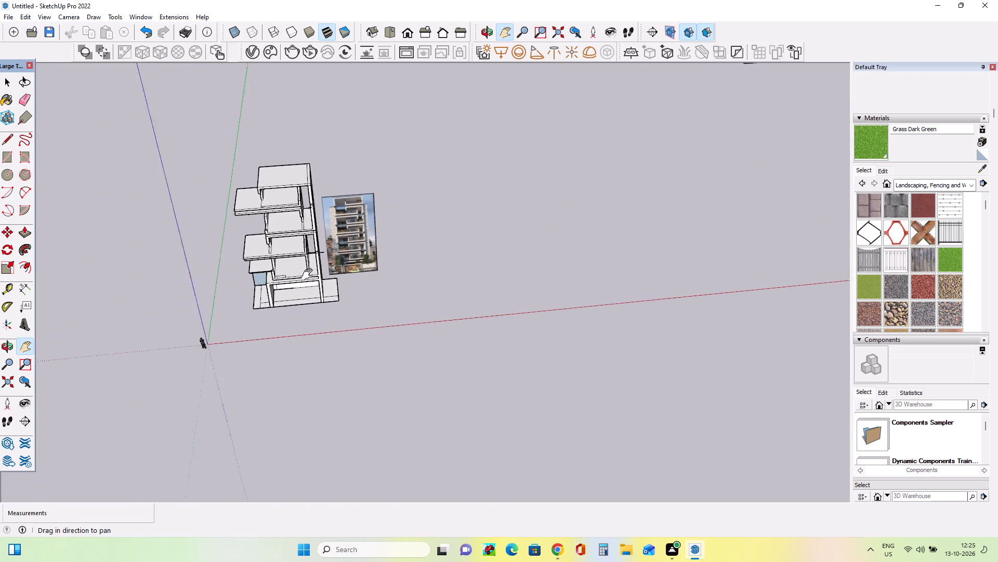
Inspect the coloured row of buildings, their grass plots and the large block's rooftop pool and front.
left_click_drag(309, 275, 91, 407)
left_click_drag(658, 163, 367, 384)
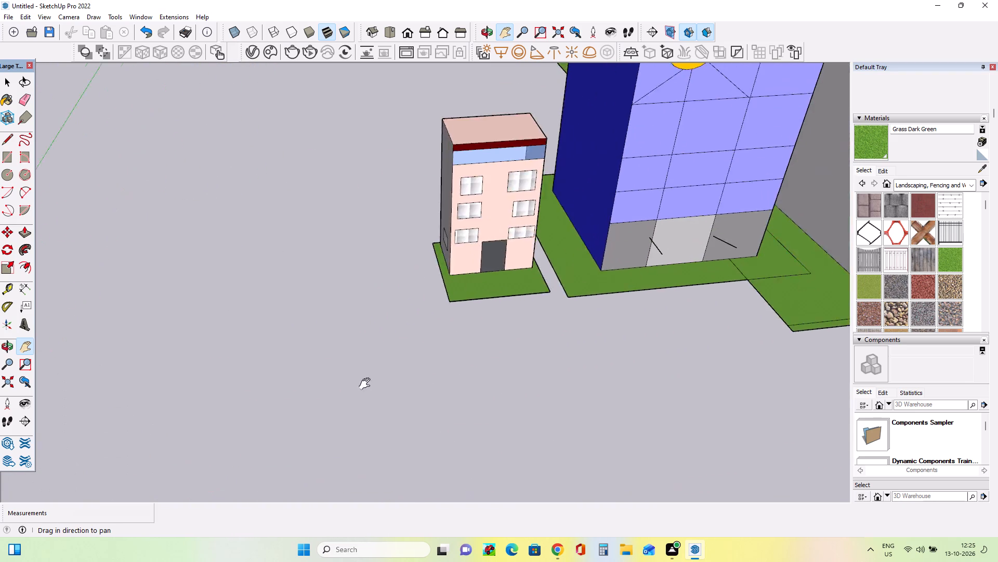
left_click_drag(367, 384, 130, 520)
scroll(130, 520, "down", 5)
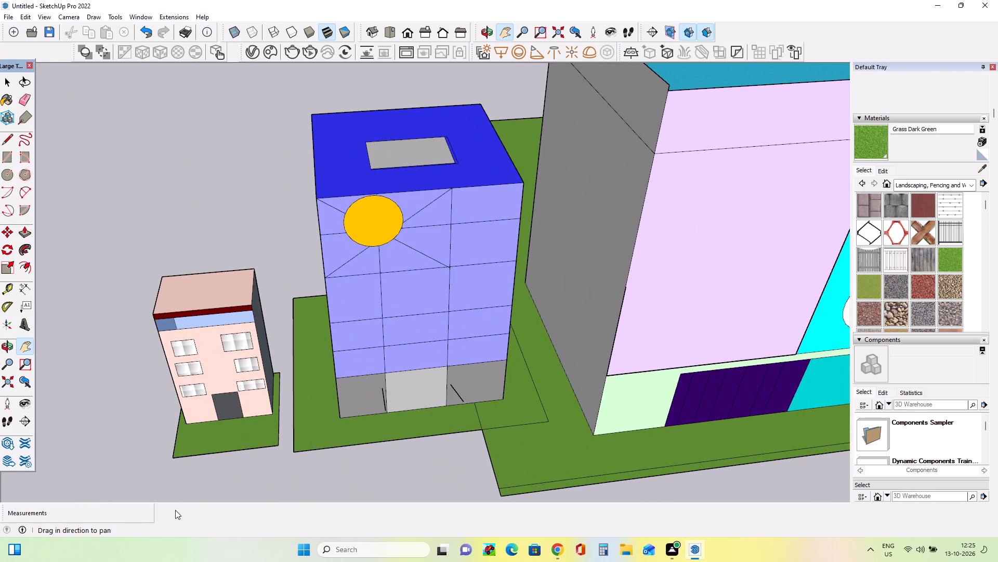
scroll(291, 464, "down", 6)
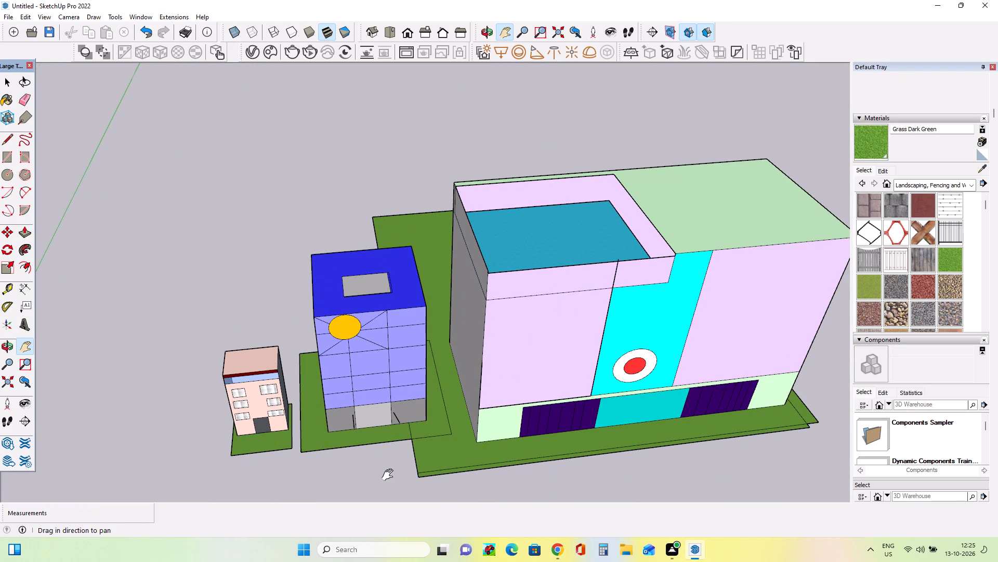
left_click_drag(392, 471, 271, 400)
left_click_drag(422, 452, 367, 438)
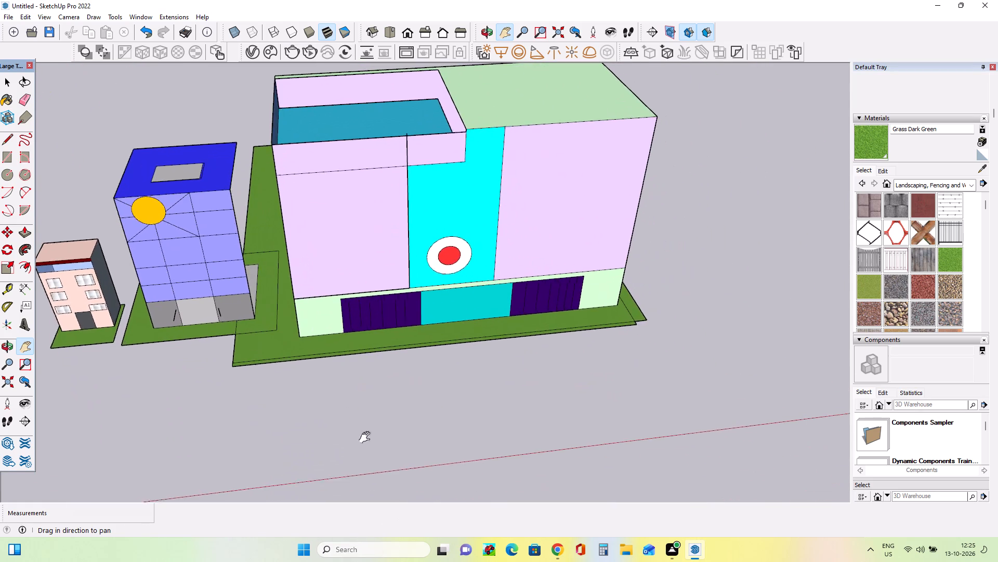
left_click_drag(367, 438, 409, 404)
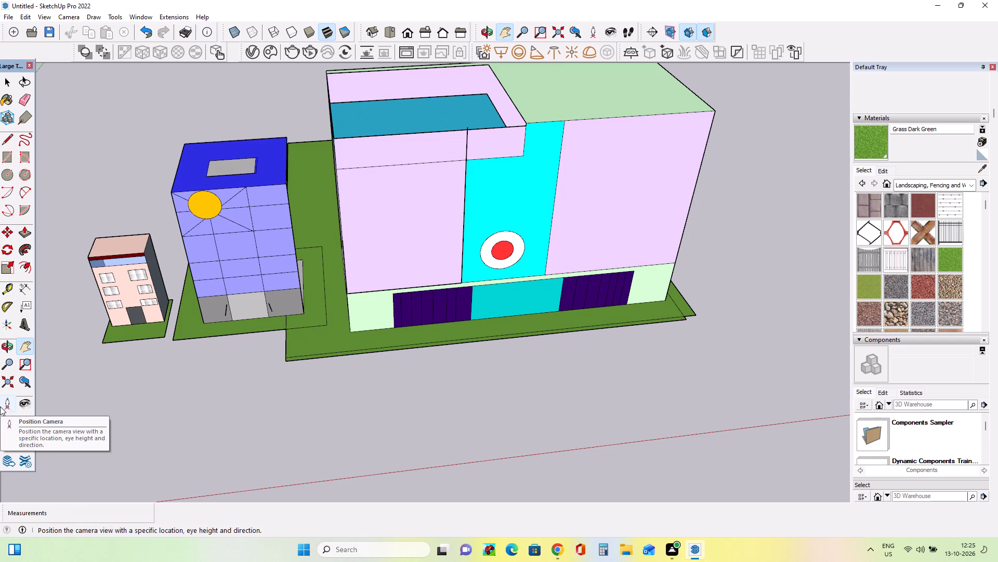
scroll(0, 406, "down", 1)
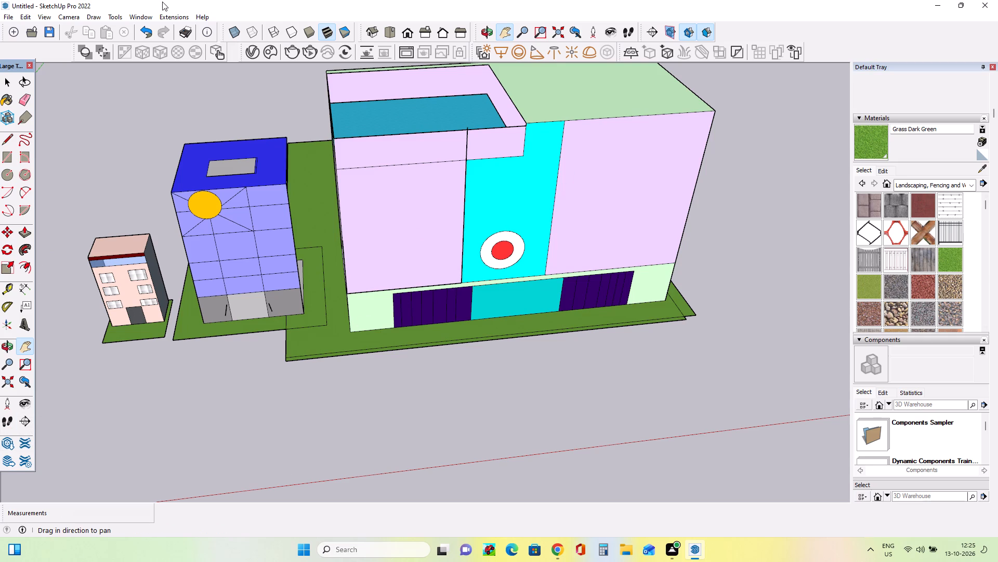
scroll(128, 275, "up", 1)
scroll(9, 371, "up", 1)
scroll(633, 217, "down", 1)
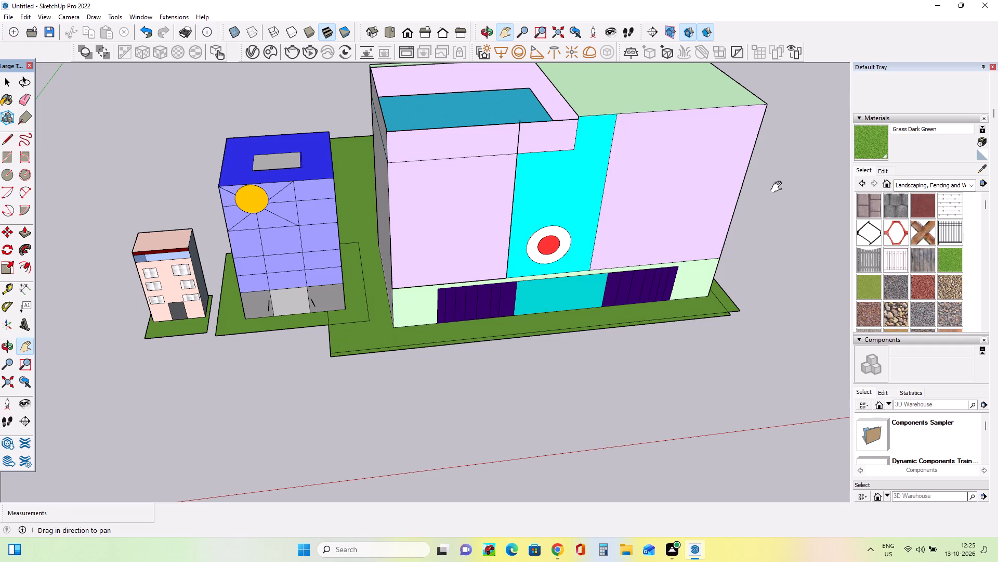
Paint the large block's rooftop pool surround and its central front strip with Water Light Blue from the Water collection.
left_click(970, 185)
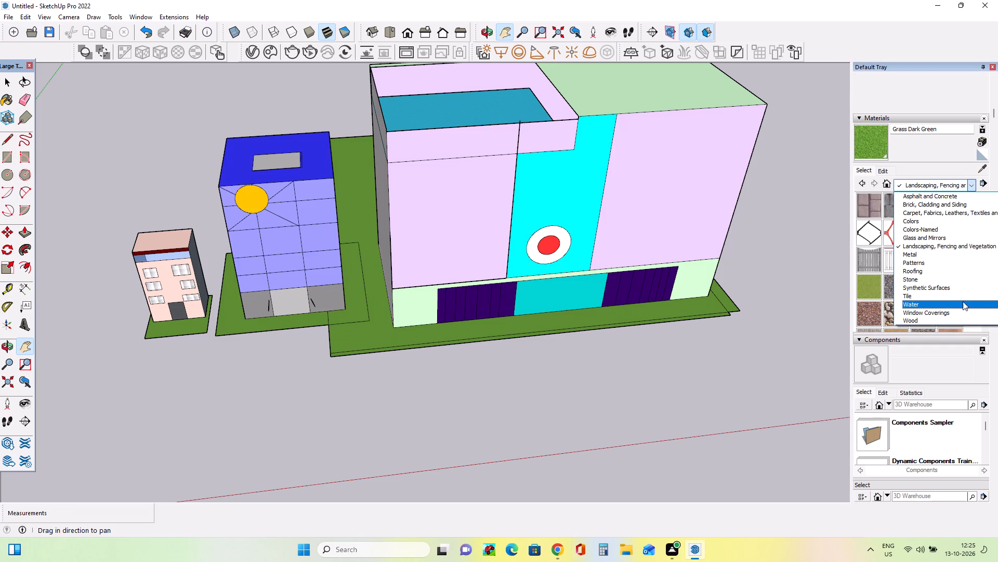
left_click(963, 302)
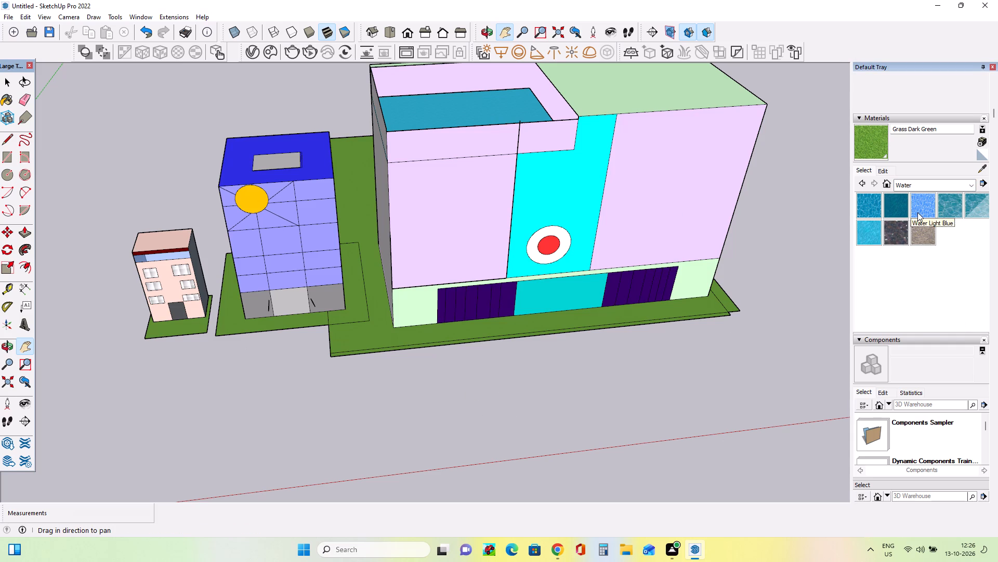
left_click(917, 212)
left_click(550, 109)
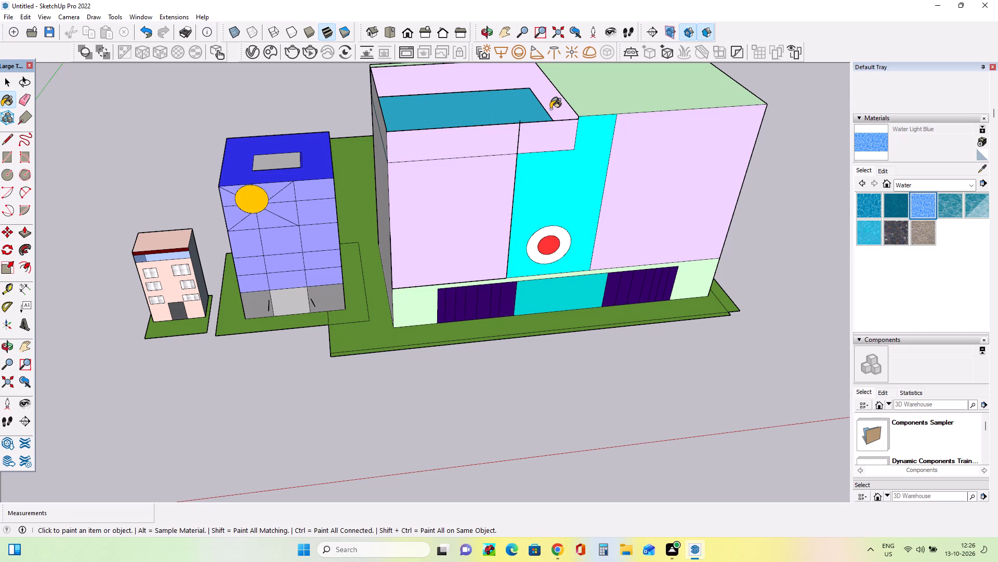
left_click(550, 108)
left_click(555, 105)
left_click(555, 105)
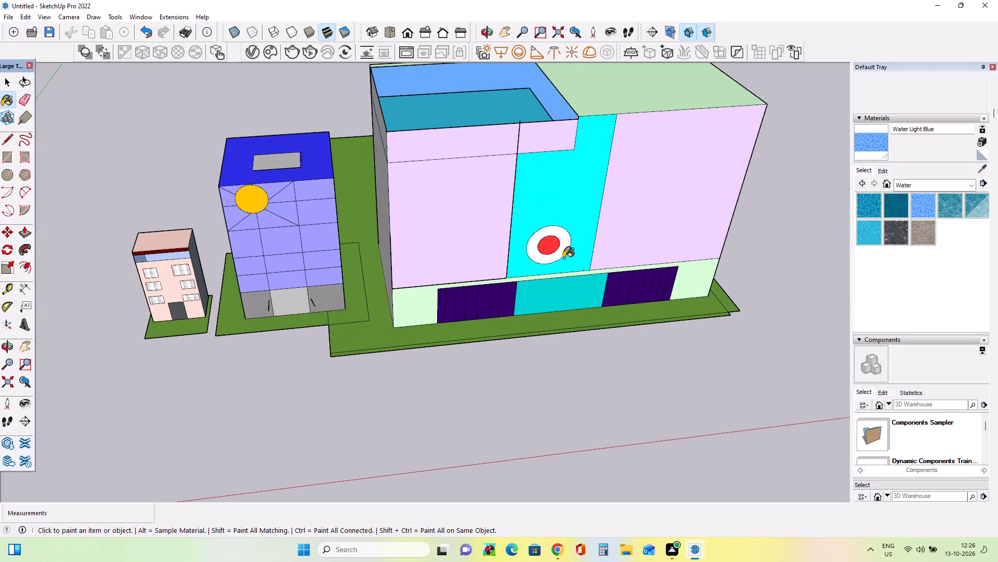
left_click(527, 198)
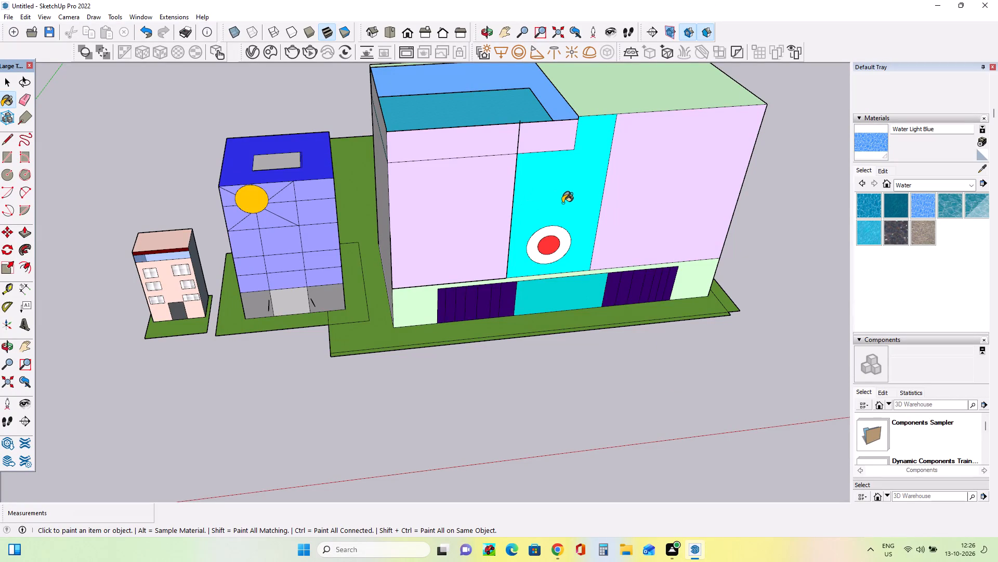
double_click(569, 195)
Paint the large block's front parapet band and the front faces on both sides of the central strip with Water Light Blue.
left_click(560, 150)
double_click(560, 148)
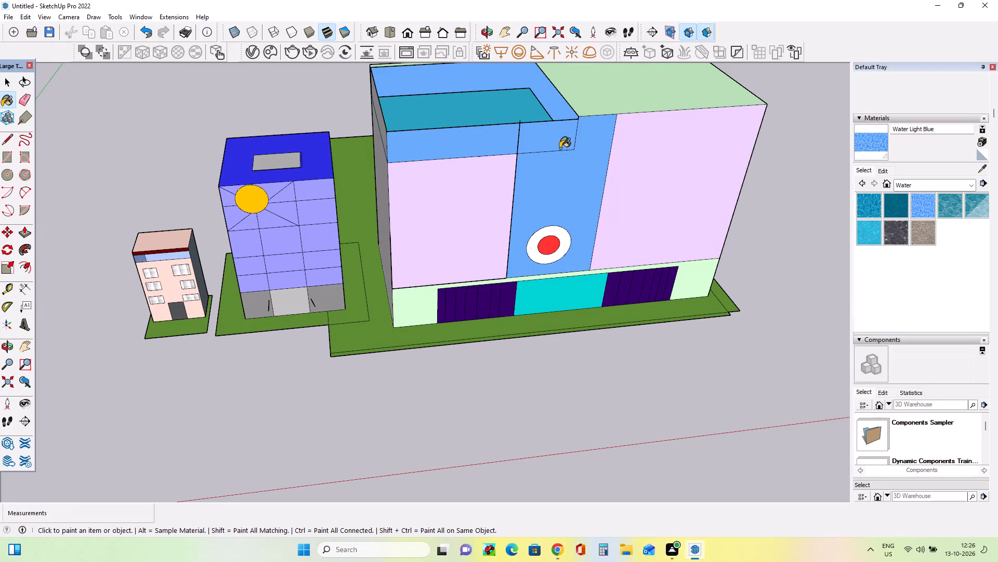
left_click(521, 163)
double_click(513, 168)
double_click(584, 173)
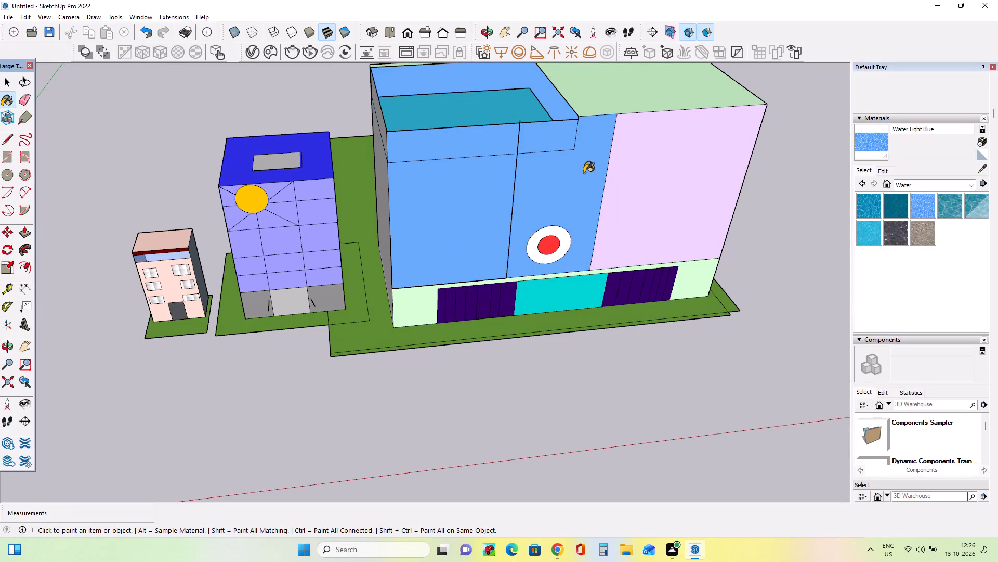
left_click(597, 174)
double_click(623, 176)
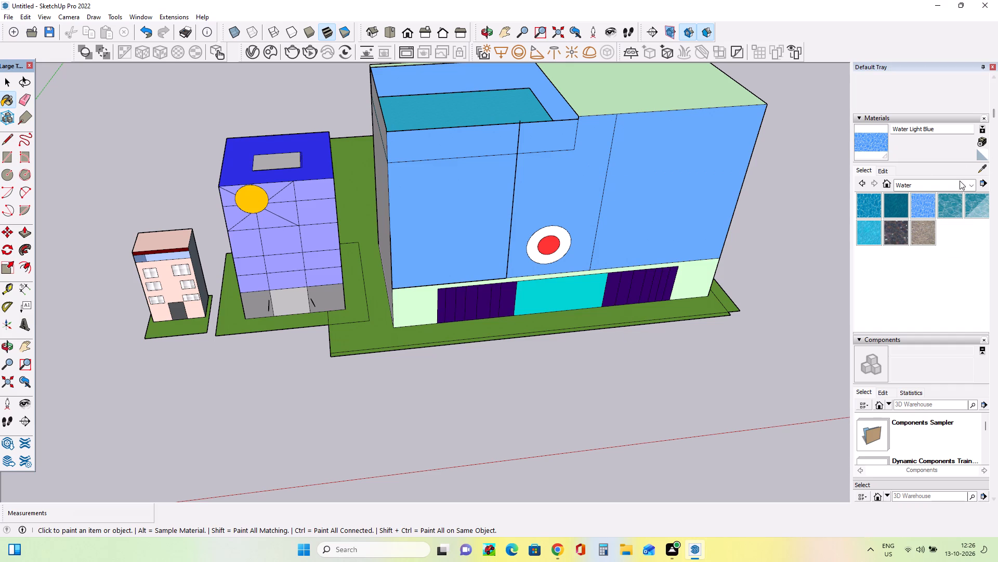
Paint the large block's two outer front faces and front parapet band with Color J01 from the Colors collection.
left_click(976, 190)
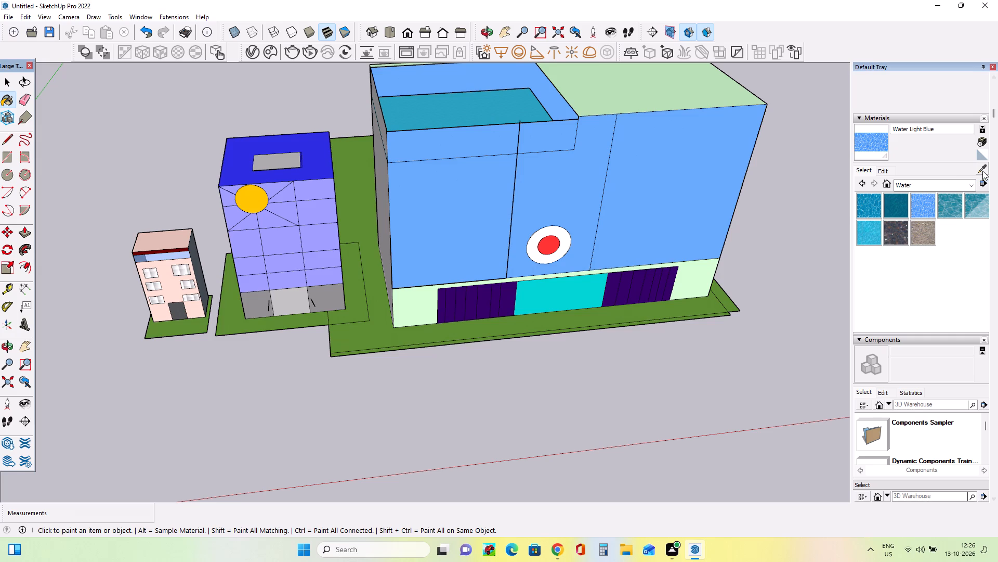
left_click(964, 181)
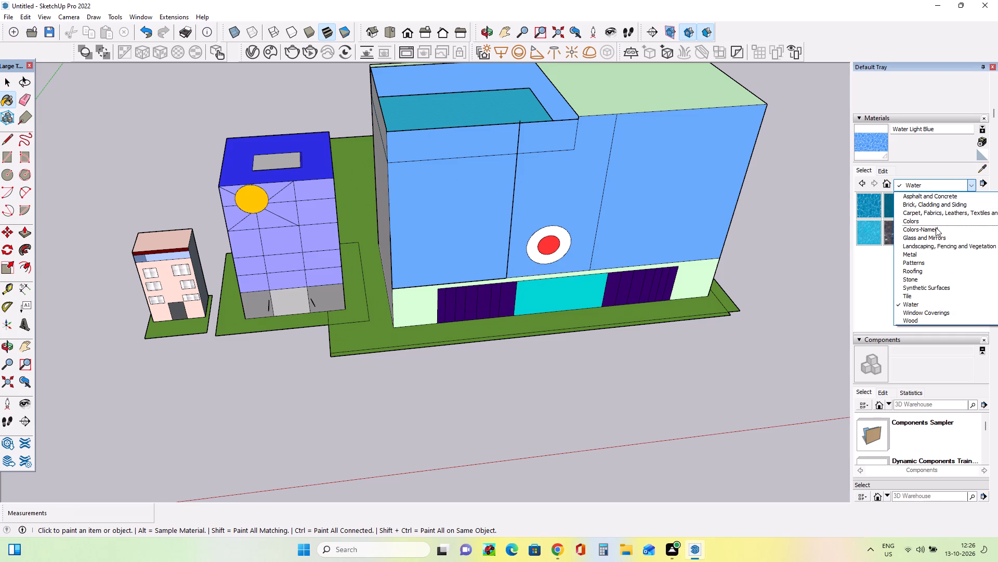
left_click(938, 221)
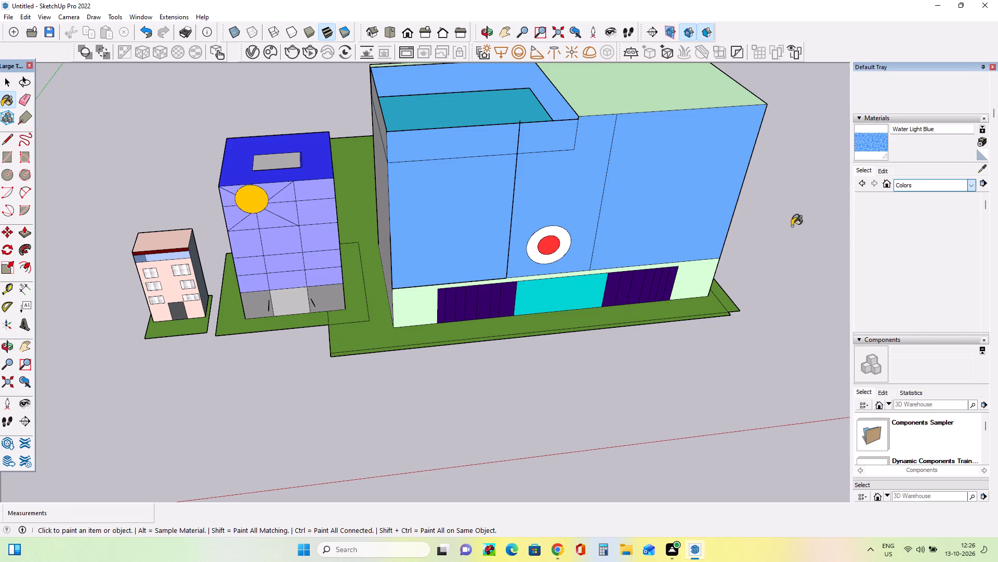
scroll(851, 261, "down", 8)
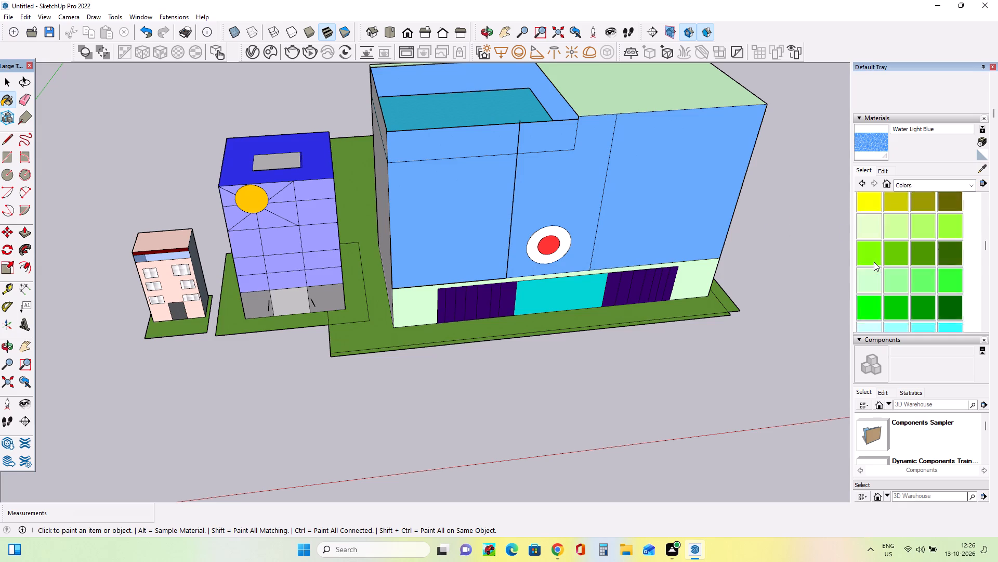
scroll(874, 262, "down", 1)
left_click(871, 314)
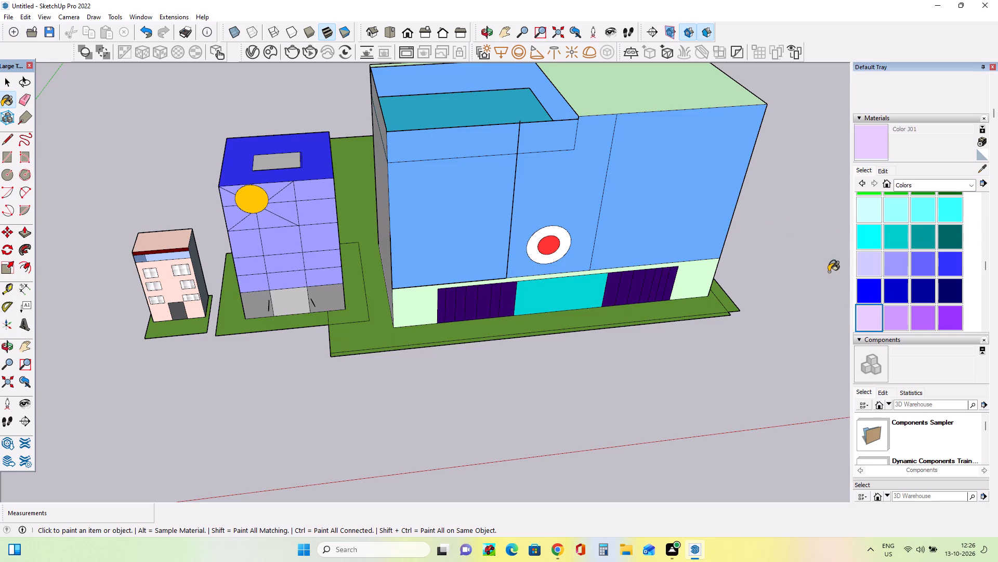
left_click(688, 222)
left_click(673, 208)
left_click(688, 209)
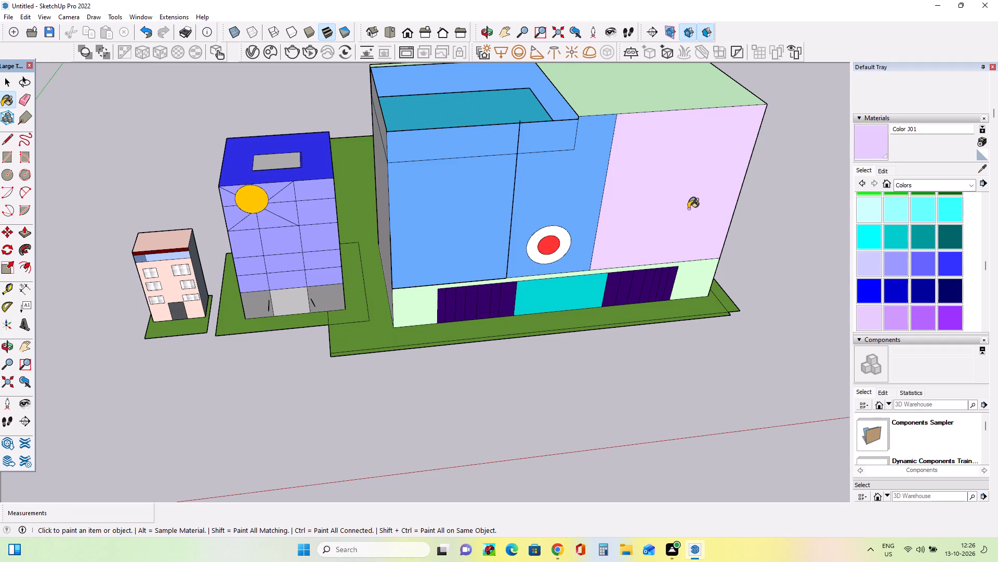
left_click(399, 202)
left_click(426, 151)
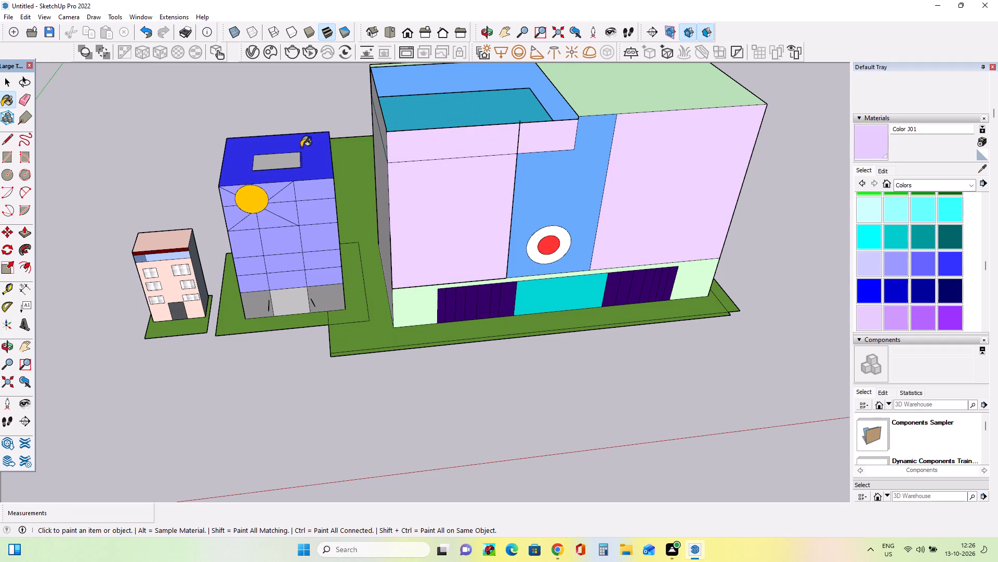
Erase the vertical line dividing the large block's front parapet band.
left_click(28, 96)
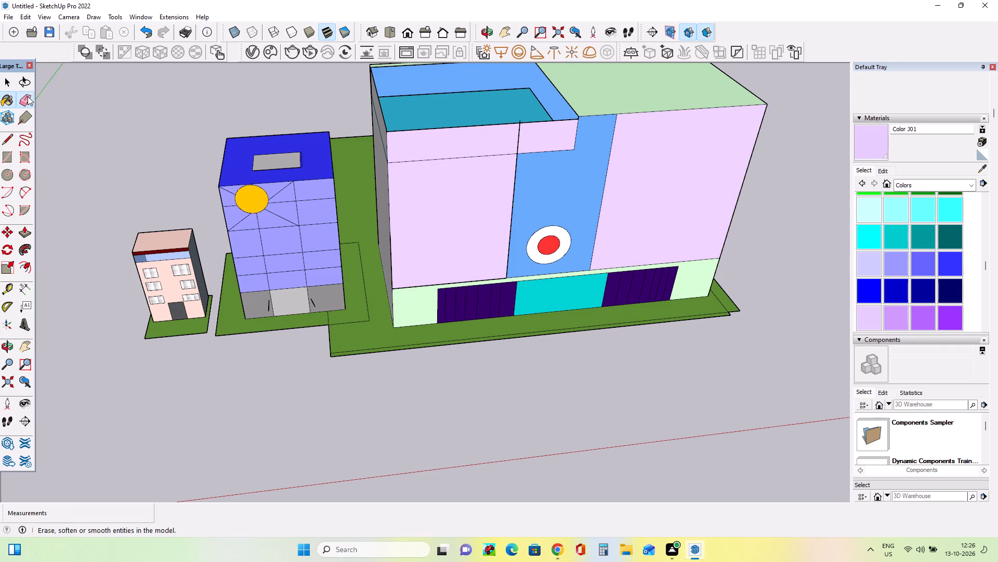
left_click(518, 144)
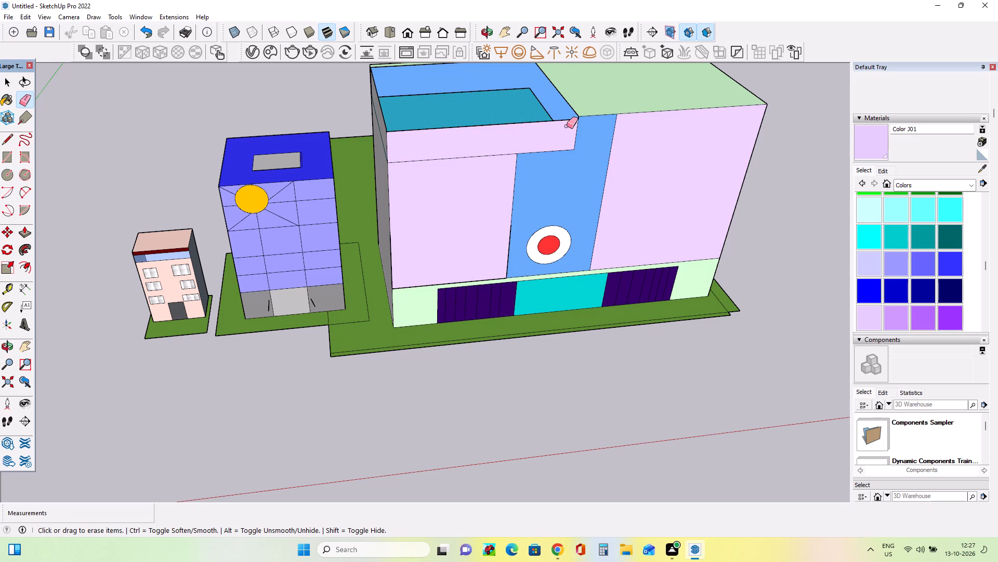
Erase the front parapet band's short end edge and the horizontal line separating the band from the central strip on the large block.
left_click(576, 140)
left_click(560, 149)
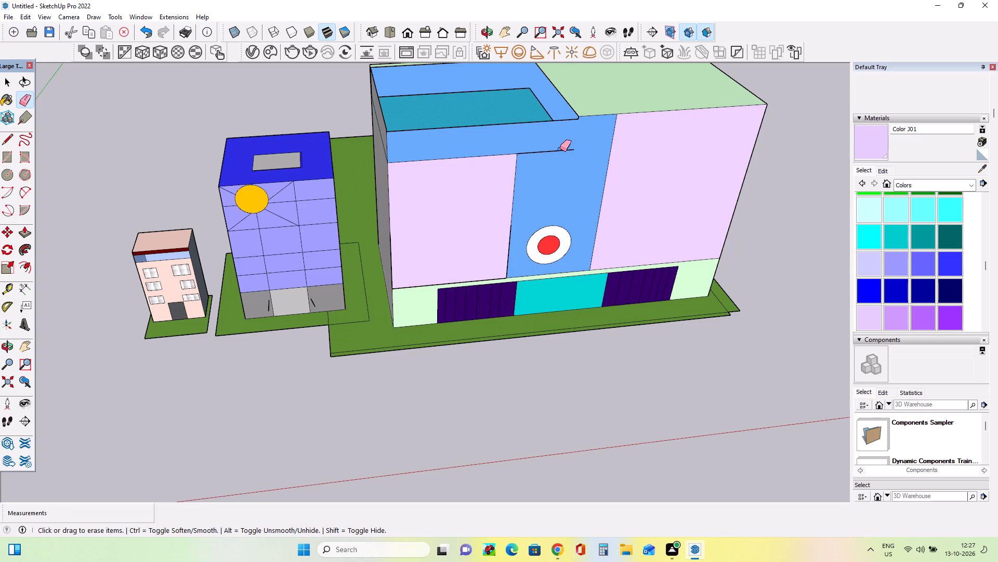
left_click(559, 152)
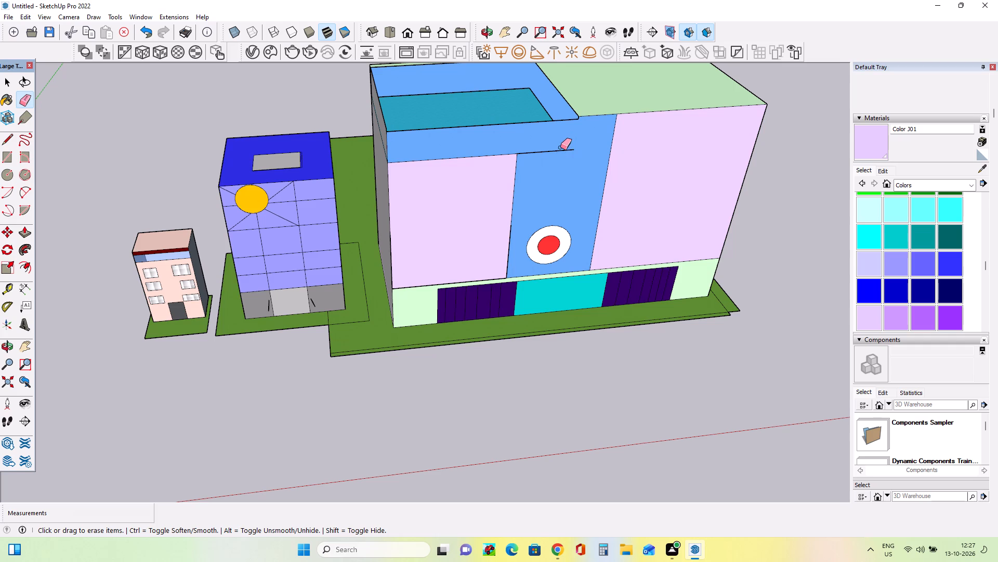
left_click(559, 151)
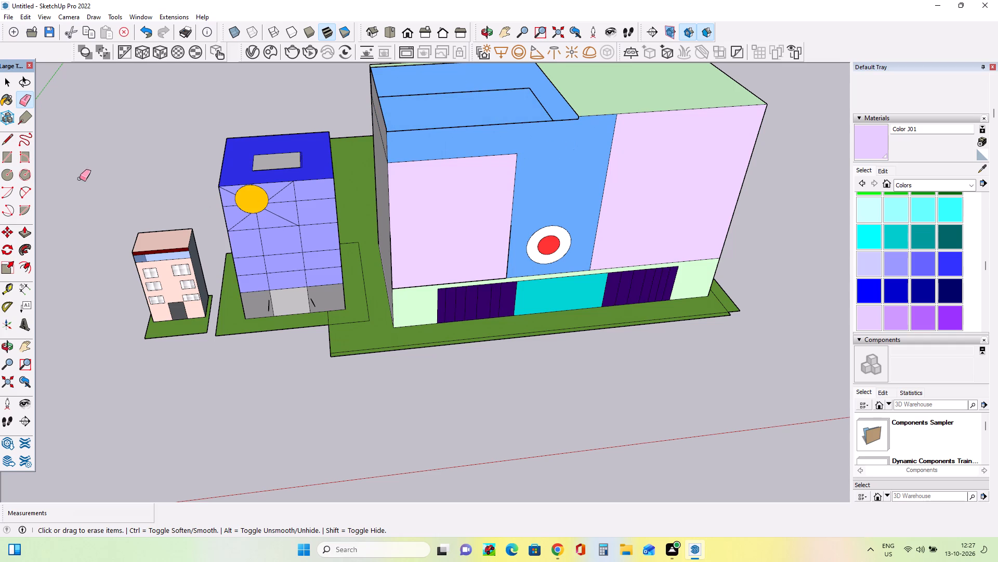
Extend the central strip's left edge up to the roof with a line about 41' 1" long, and erase the parapet band's remaining lower line.
left_click(10, 138)
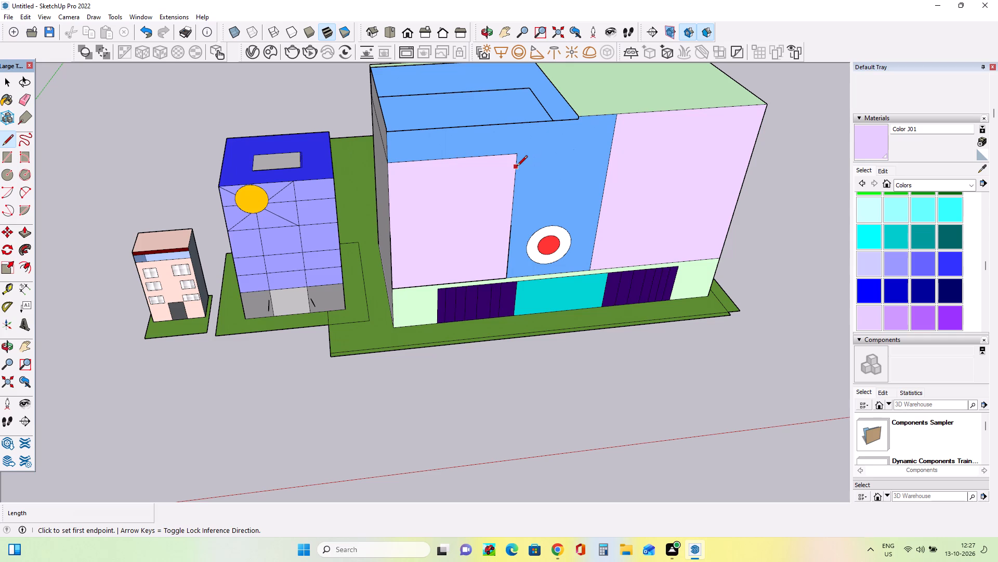
left_click_drag(519, 154, 508, 129)
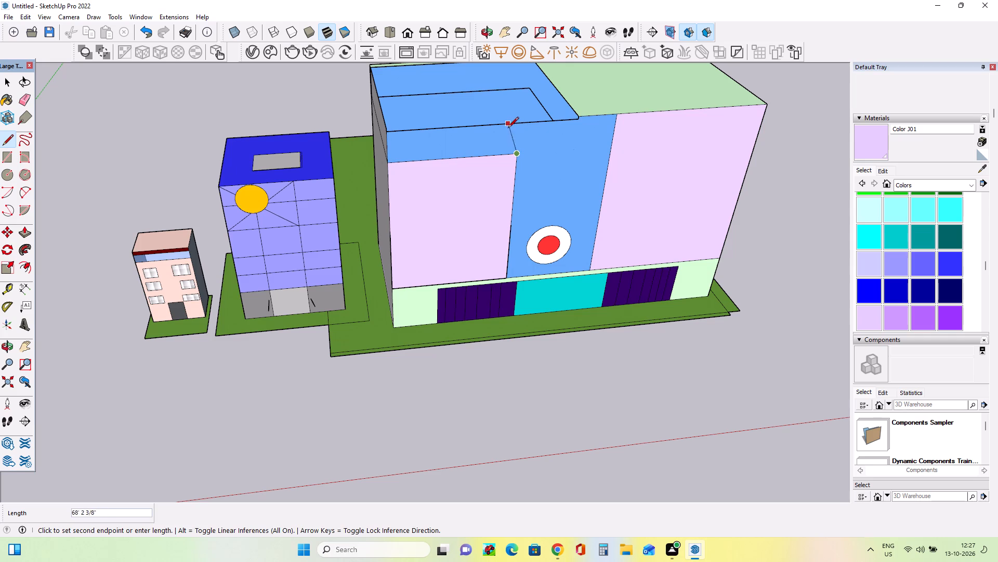
left_click_drag(508, 129, 518, 122)
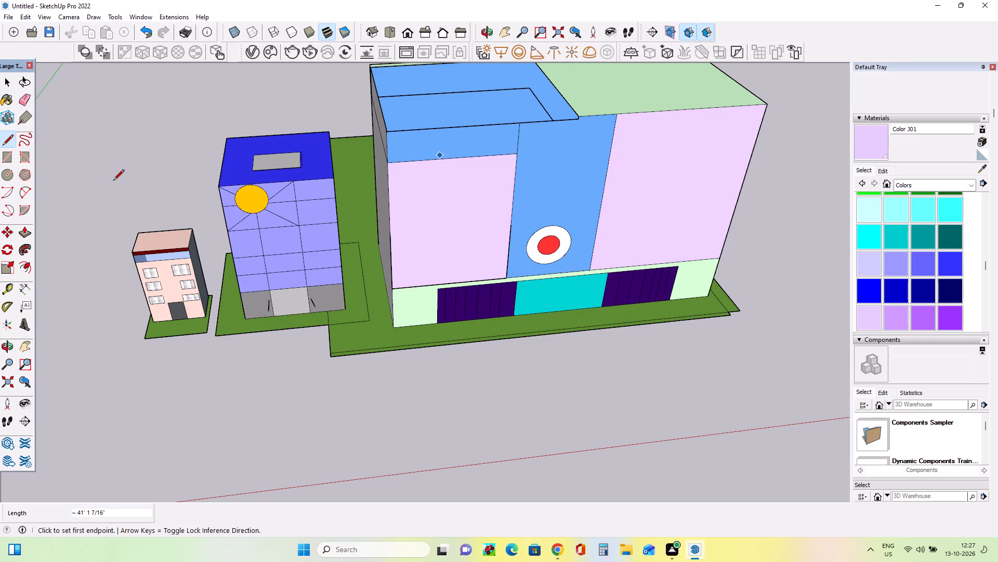
left_click(20, 97)
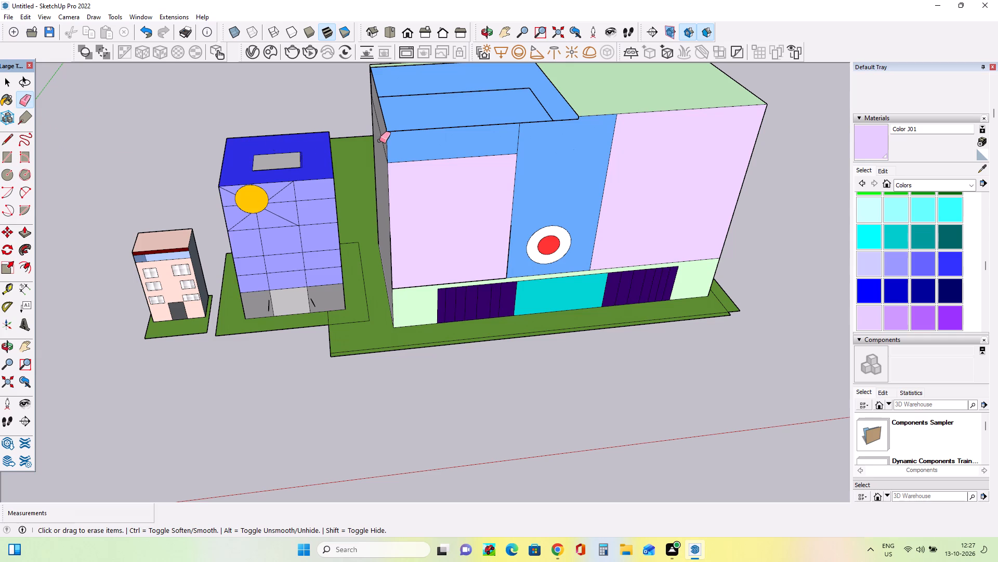
left_click(393, 161)
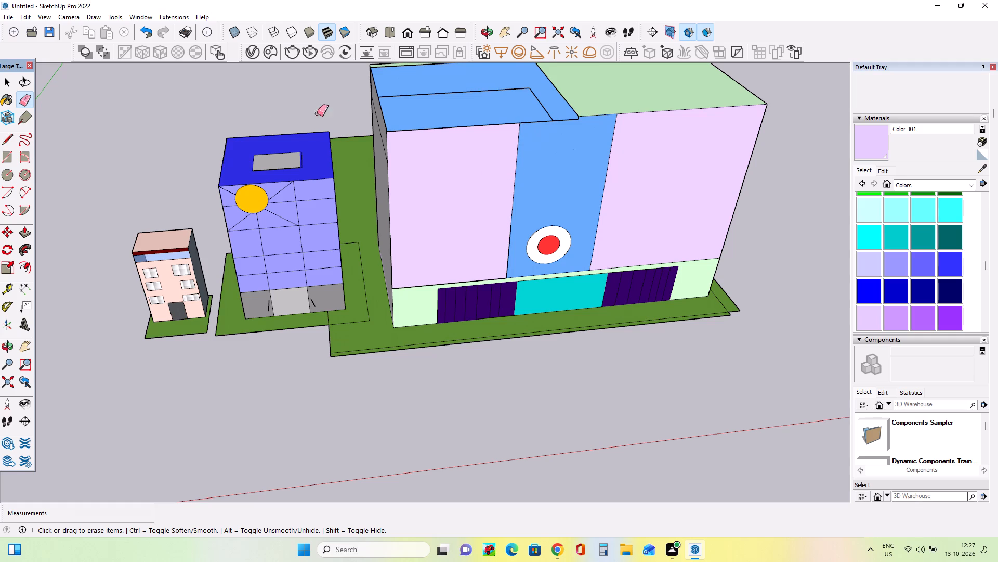
Draw a rectangle about 162' 1" by 123' 9" across the lower part of the large block's central strip, around the circular emblem.
left_click(2, 159)
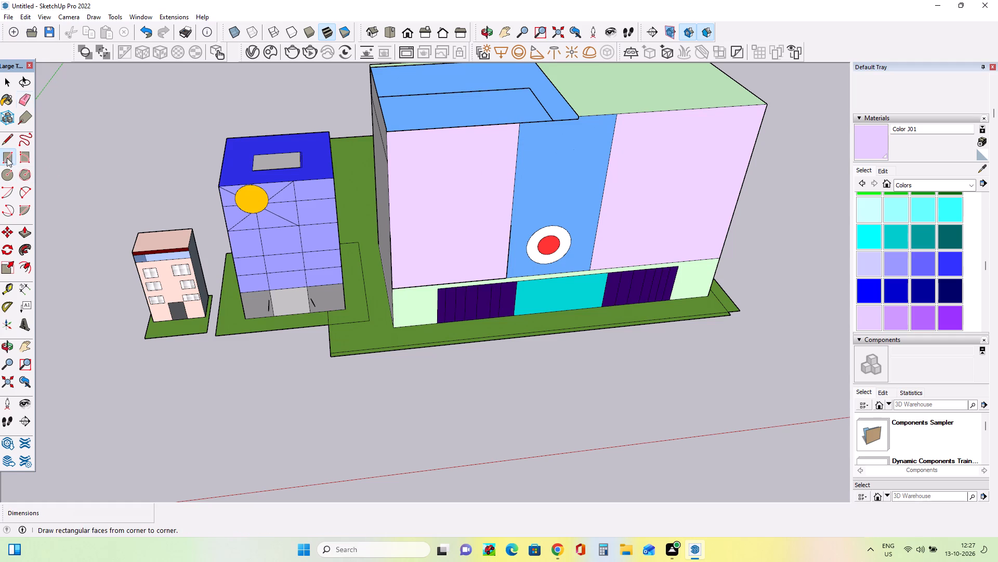
left_click_drag(513, 176, 590, 256)
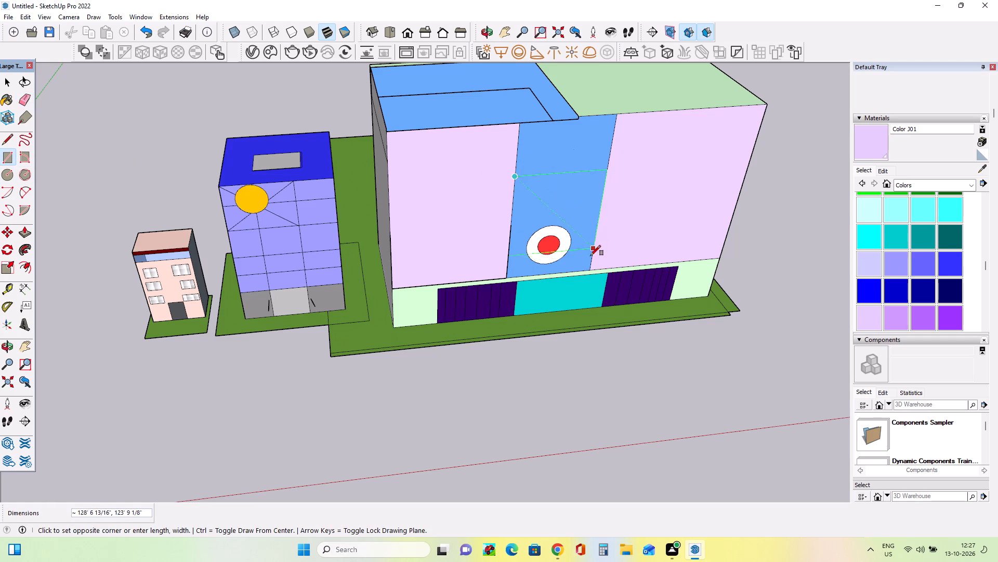
left_click_drag(590, 256, 586, 269)
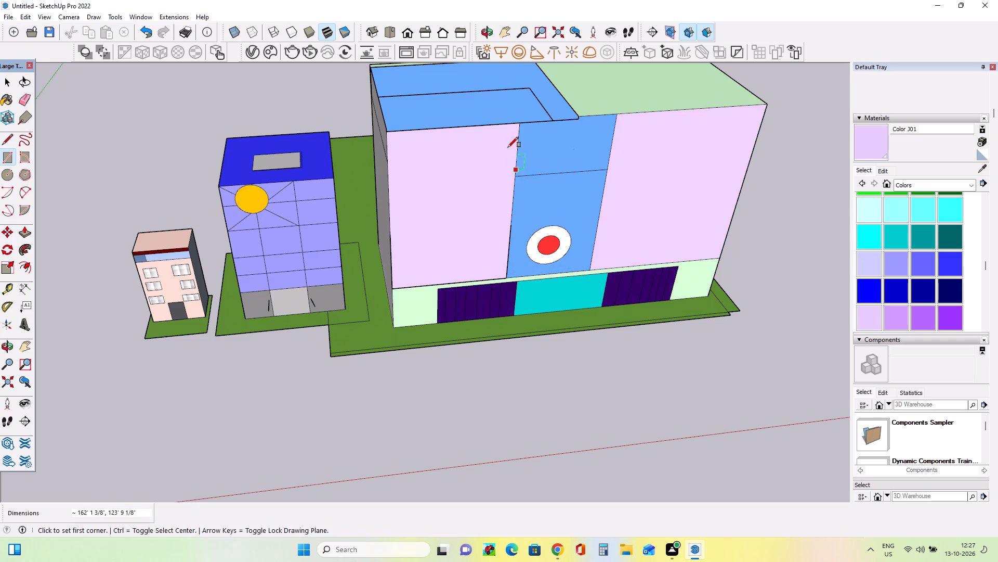
Erase both vertical edges of the central strip above the rectangle on the large block's front.
left_click(27, 96)
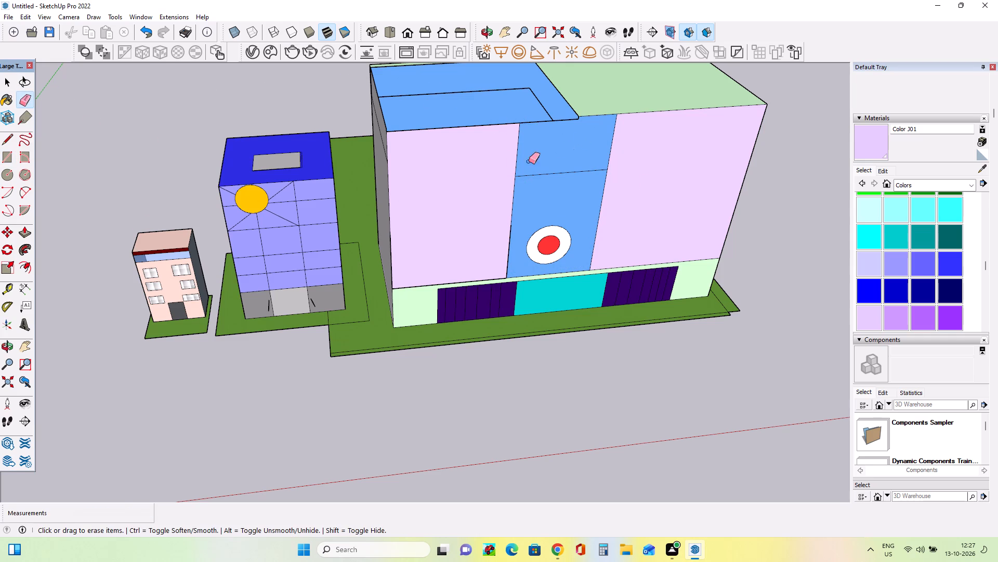
left_click(518, 151)
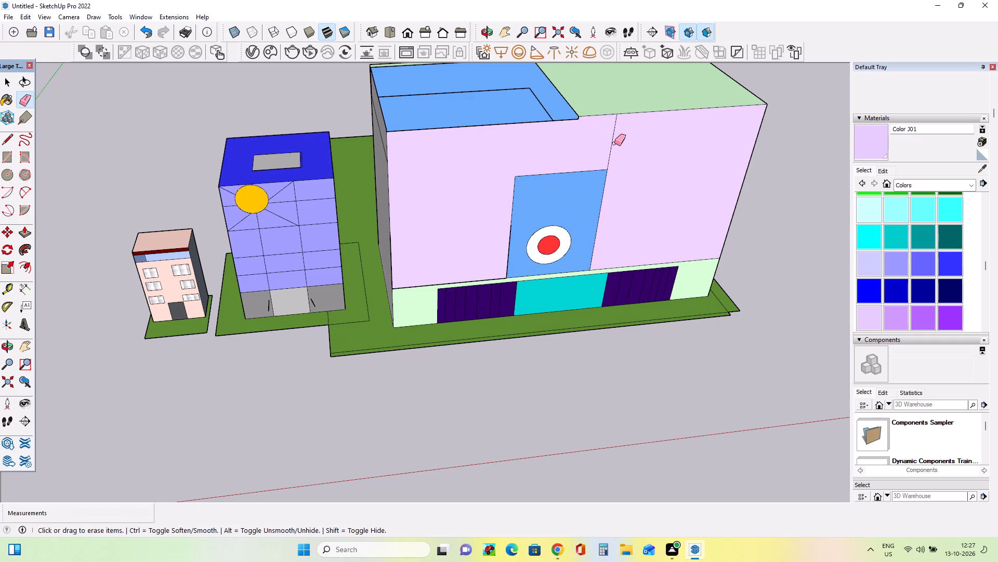
left_click(614, 143)
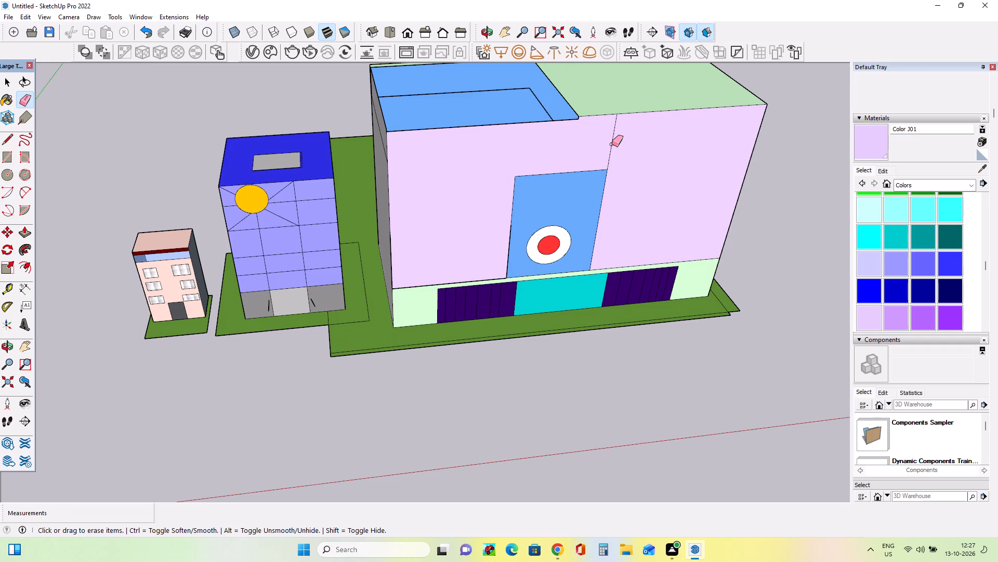
left_click(612, 144)
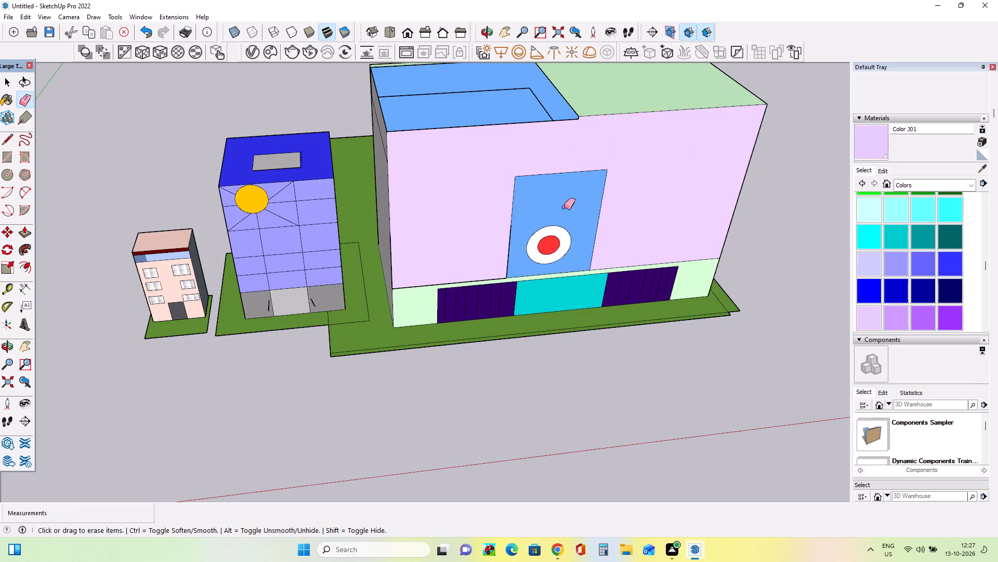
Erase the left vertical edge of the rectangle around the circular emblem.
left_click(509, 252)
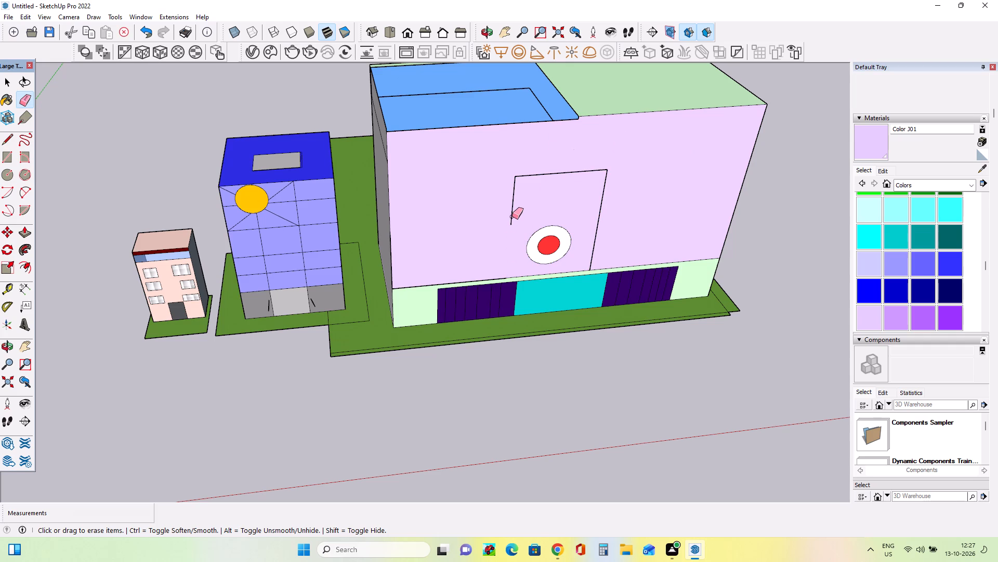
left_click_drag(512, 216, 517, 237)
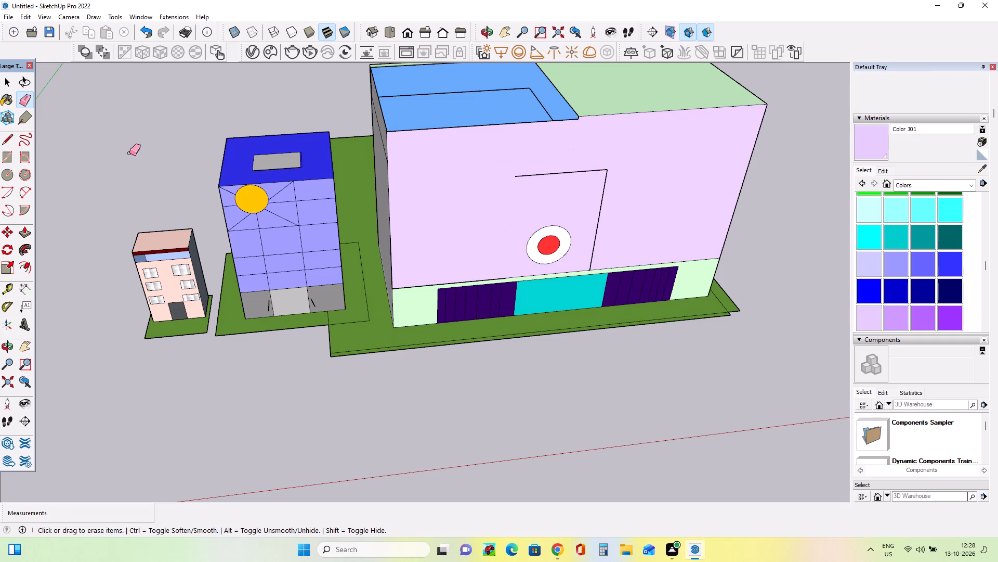
Redraw the emblem's surrounding rectangle at about 162' 1" by 123' 9" and paint it with Color H01 from the Colors collection.
left_click(9, 152)
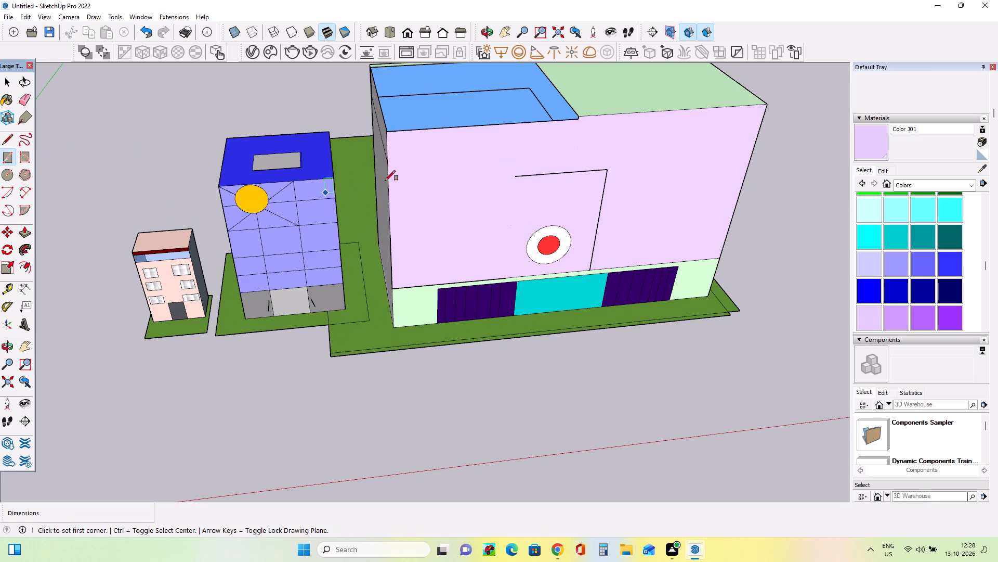
left_click_drag(520, 174, 528, 203)
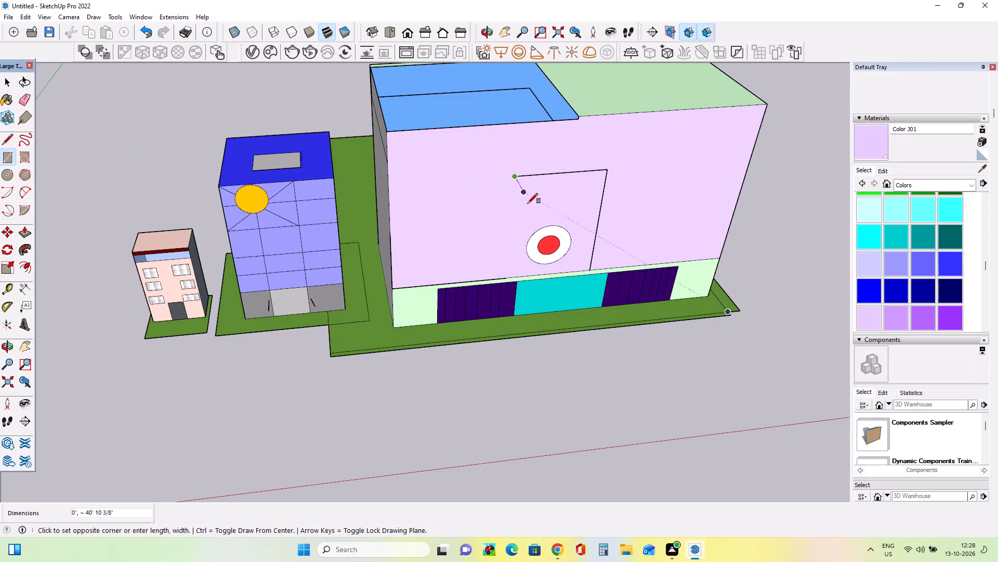
left_click_drag(528, 203, 596, 267)
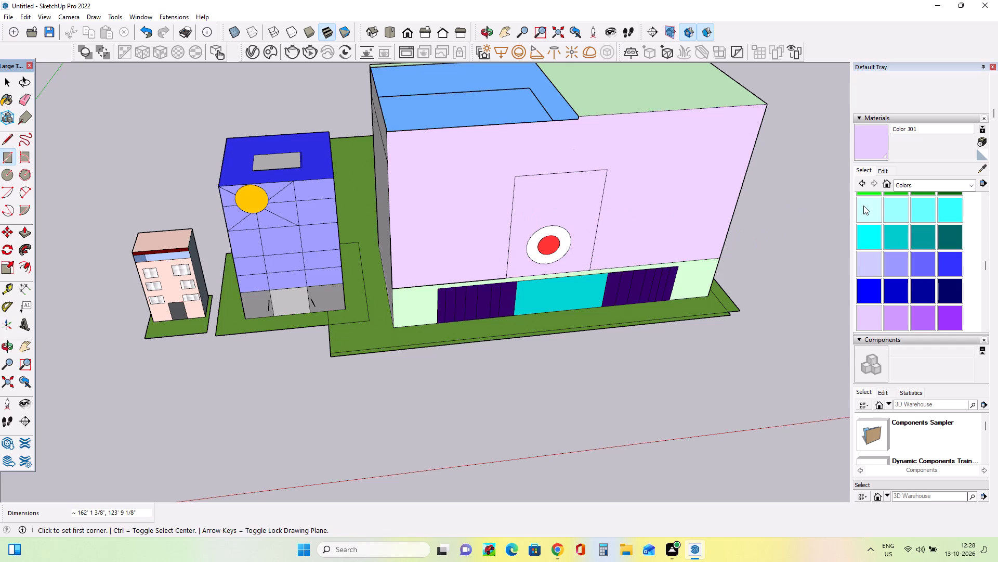
left_click(863, 206)
left_click(580, 213)
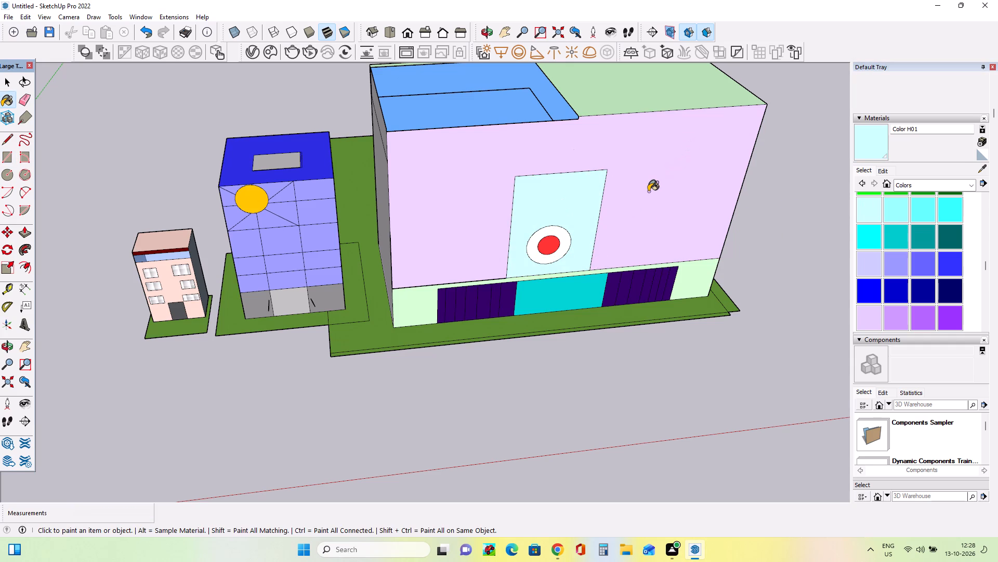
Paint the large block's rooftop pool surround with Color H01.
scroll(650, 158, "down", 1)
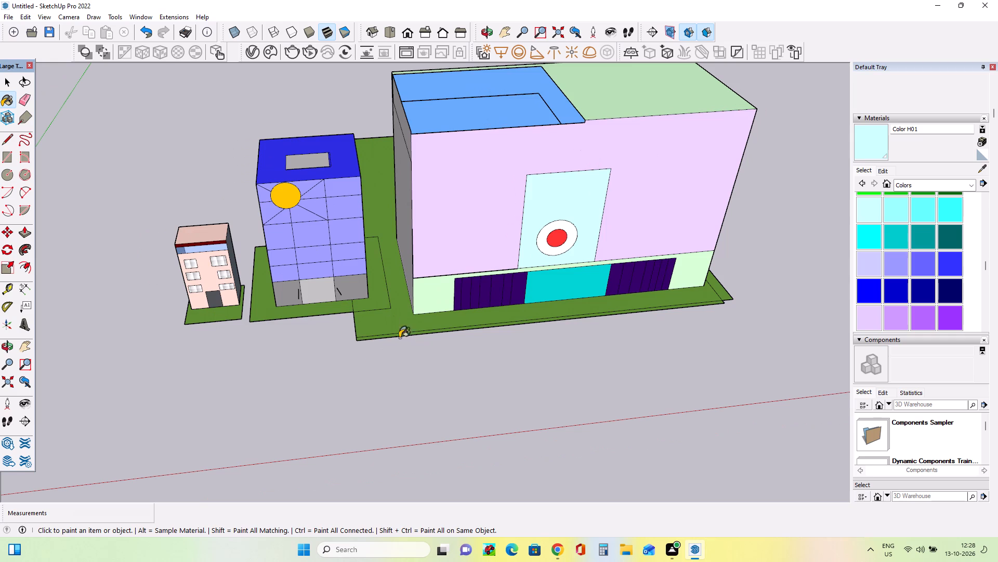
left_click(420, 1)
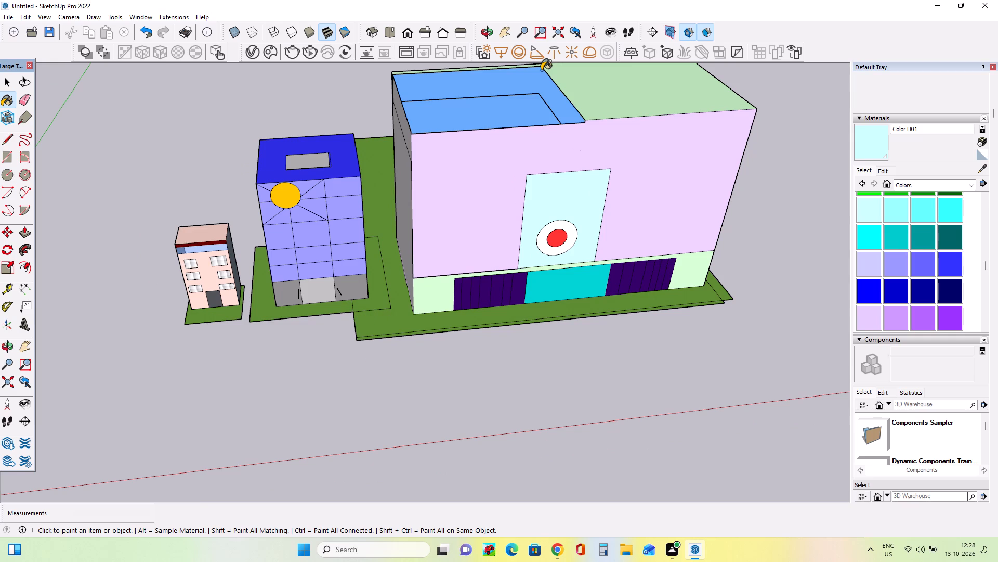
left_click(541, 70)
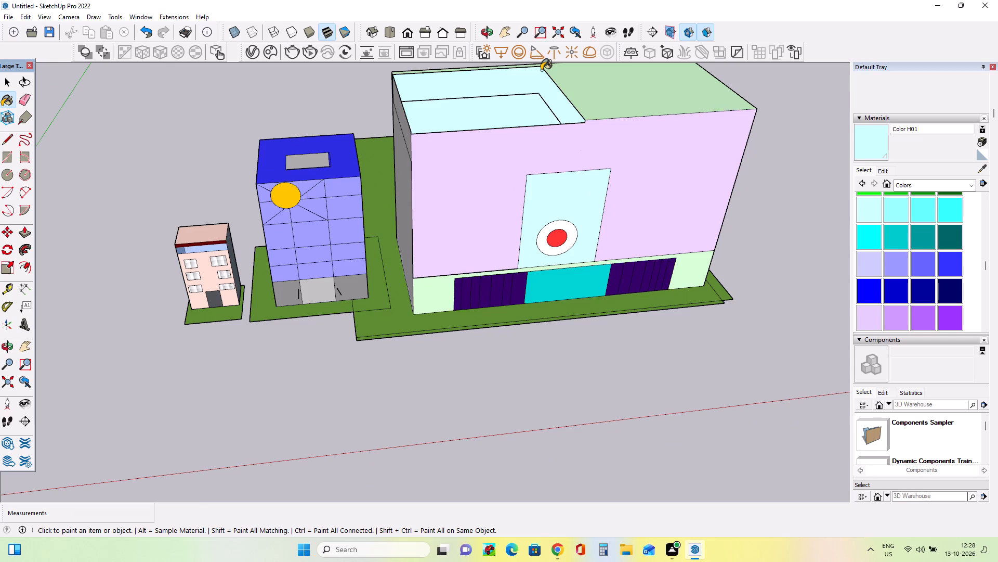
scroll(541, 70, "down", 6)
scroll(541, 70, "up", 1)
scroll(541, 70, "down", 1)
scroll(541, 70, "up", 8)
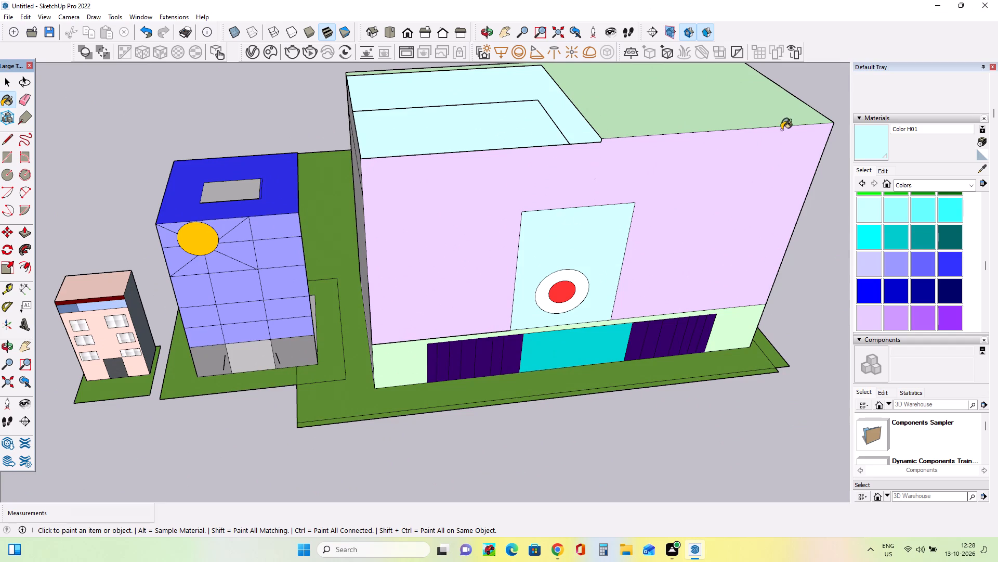
Repaint the large block's rooftop pool surround with Water Light Blue from the Water collection.
left_click(972, 184)
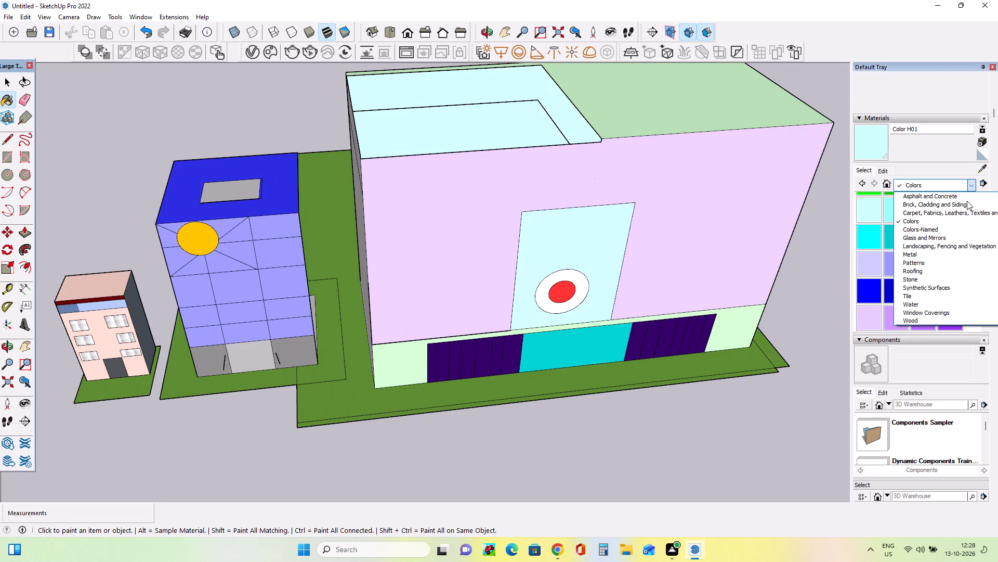
double_click(938, 309)
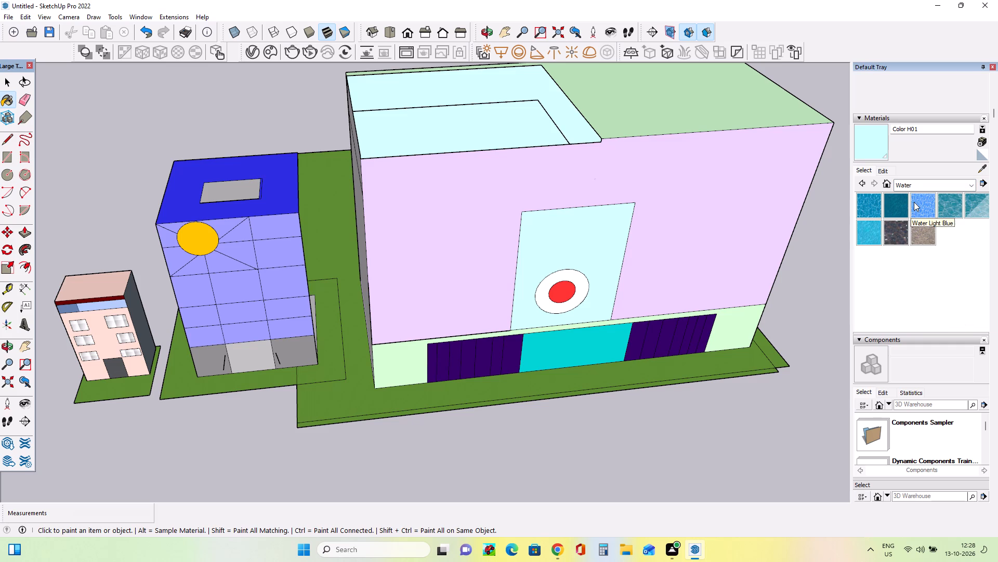
left_click(914, 202)
left_click(585, 143)
left_click(582, 131)
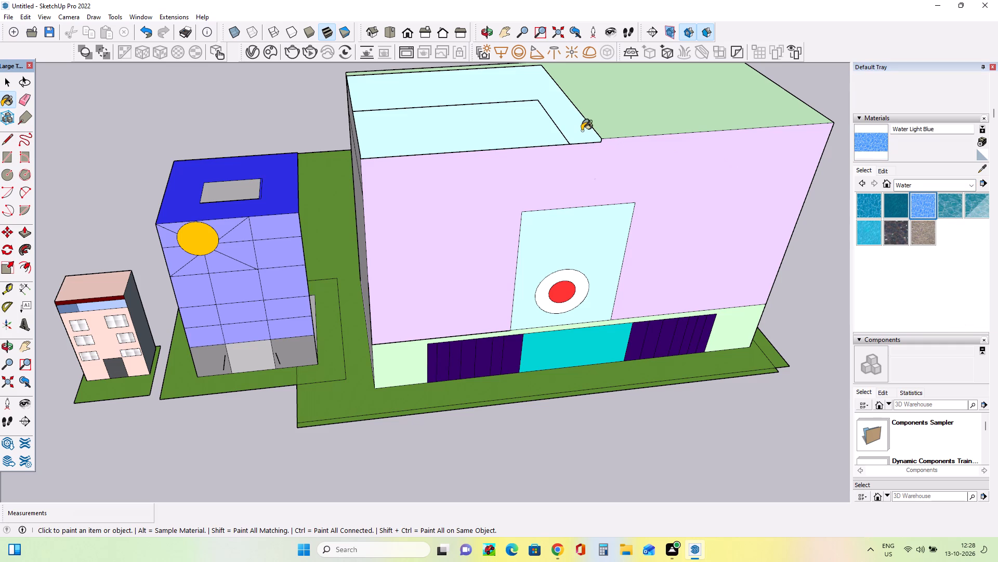
left_click(575, 126)
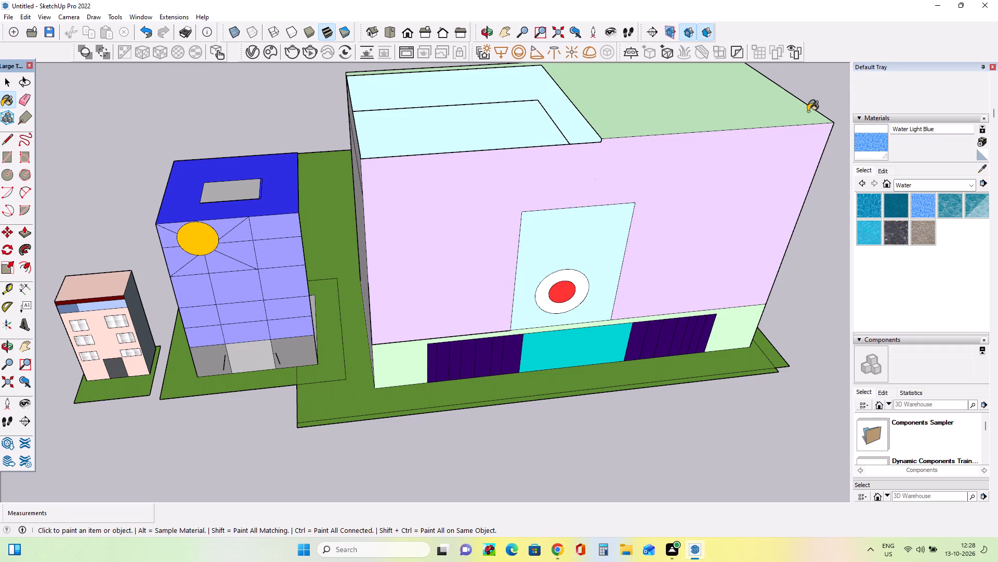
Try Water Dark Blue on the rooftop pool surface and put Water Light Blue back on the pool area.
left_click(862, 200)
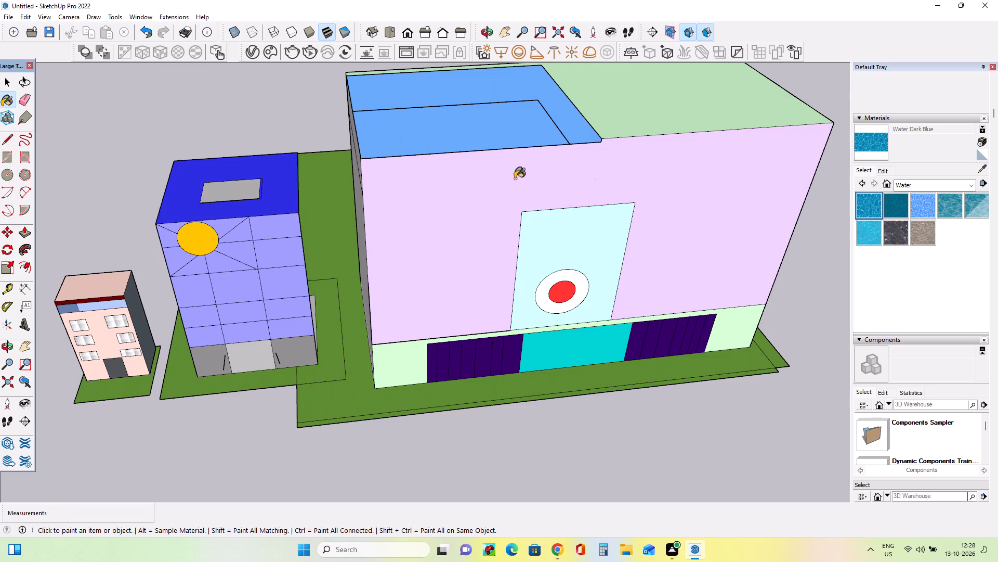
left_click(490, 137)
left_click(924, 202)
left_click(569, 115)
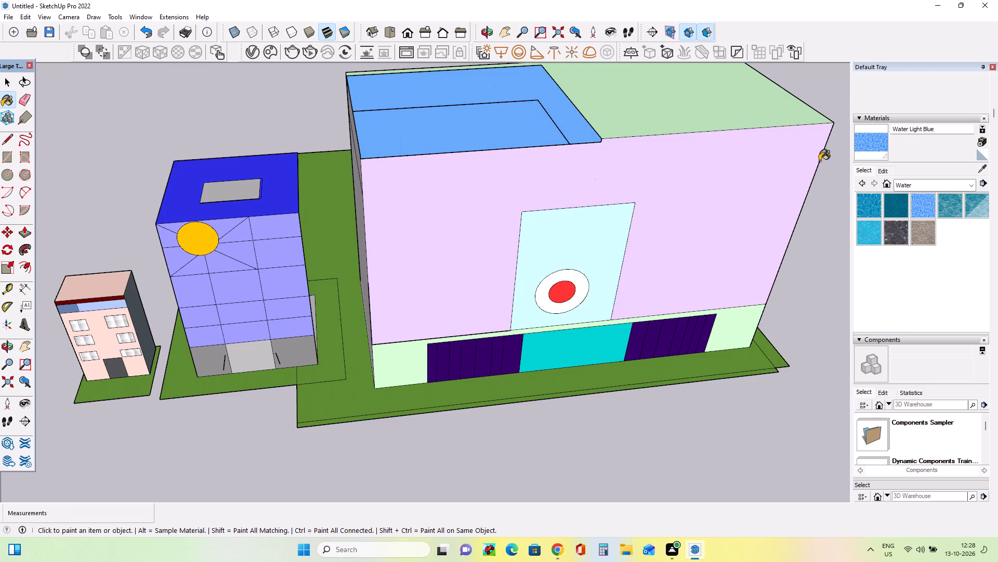
Draw a rectangle about 44' 7" by 45' 4" at the back corner of the pool surround, beside the green roof.
scroll(824, 159, "down", 5)
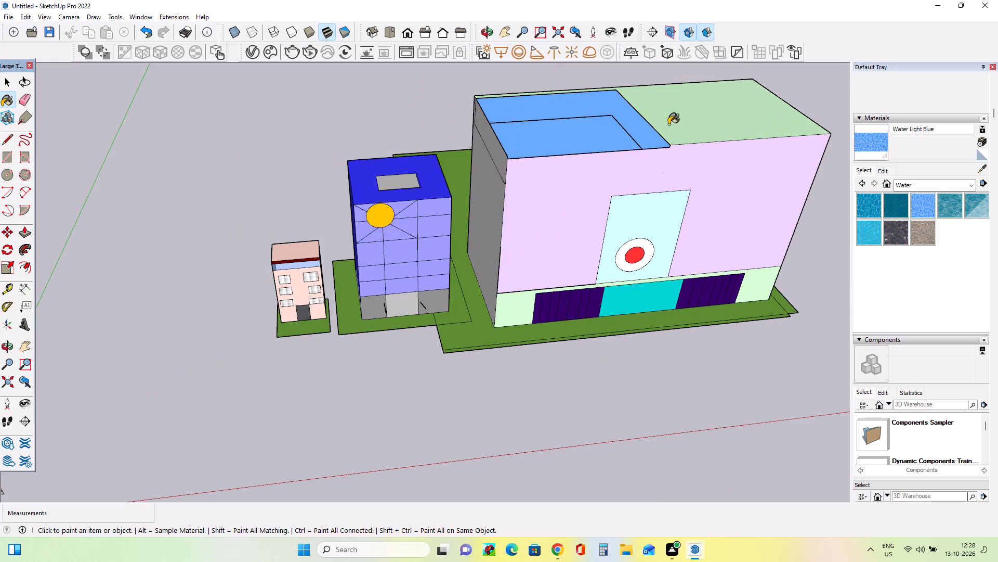
left_click(10, 156)
left_click_drag(624, 99, 633, 133)
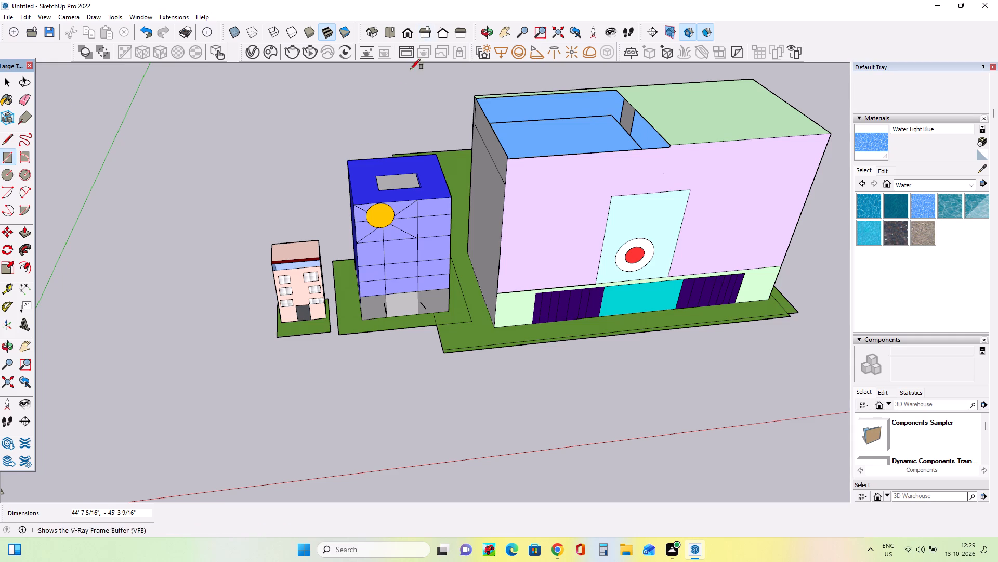
Undo the last change to the large block's rooftop pool surround, beside the green roof.
left_click_drag(405, 76, 397, 82)
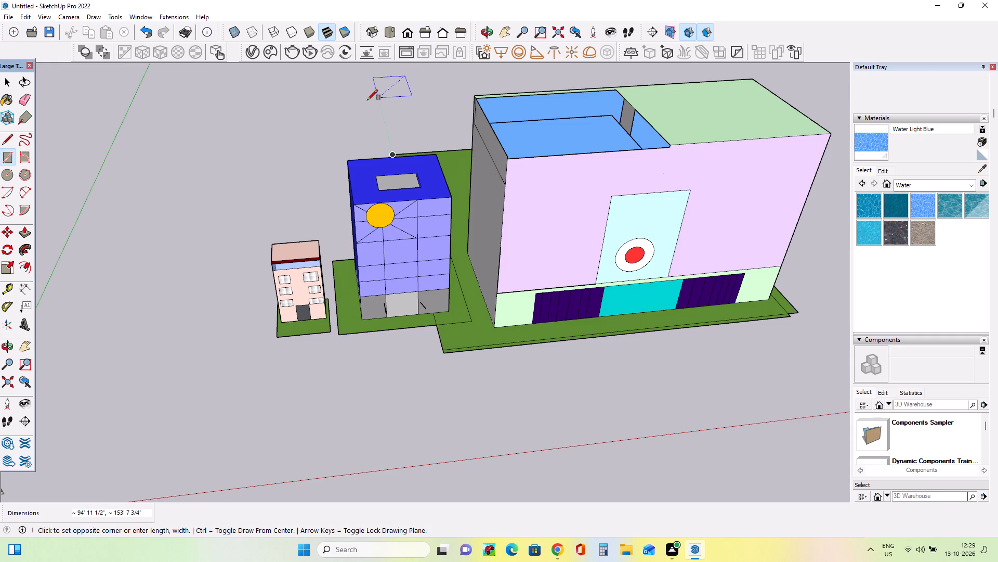
key("ctrl+z")
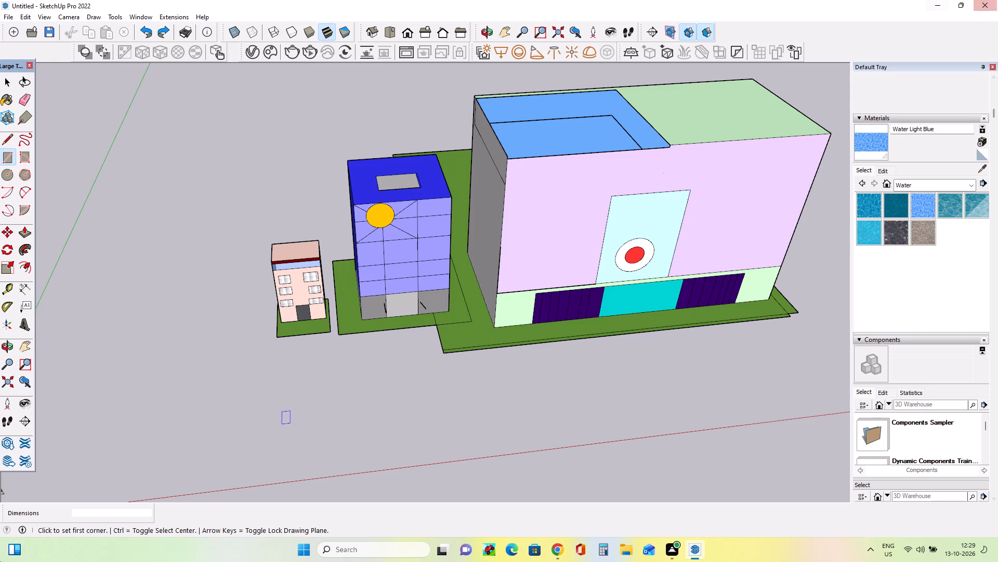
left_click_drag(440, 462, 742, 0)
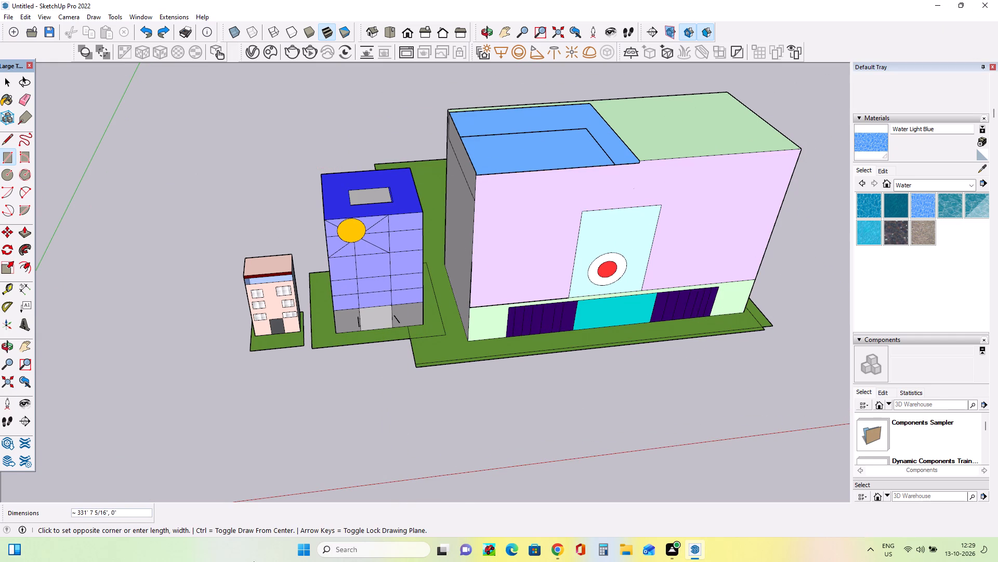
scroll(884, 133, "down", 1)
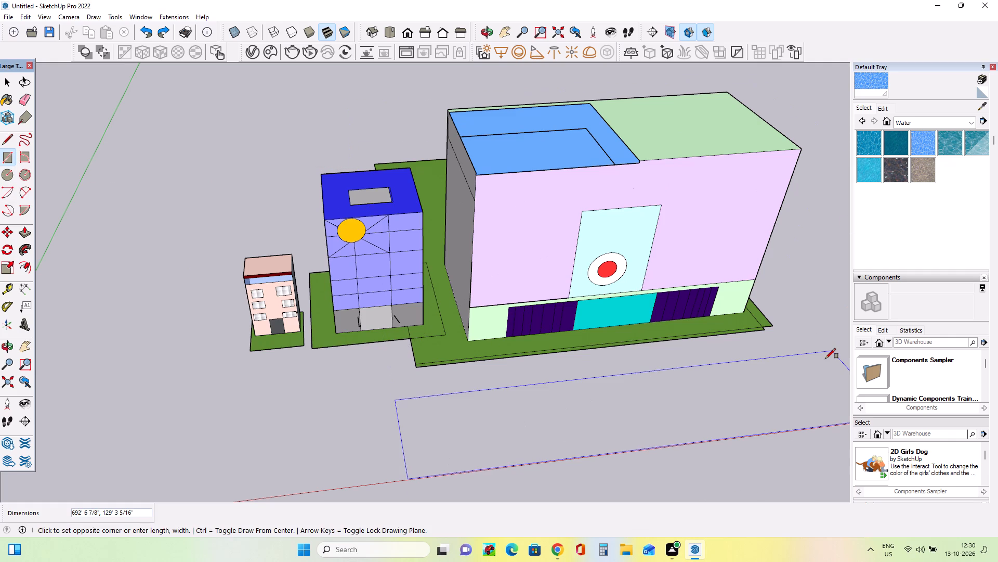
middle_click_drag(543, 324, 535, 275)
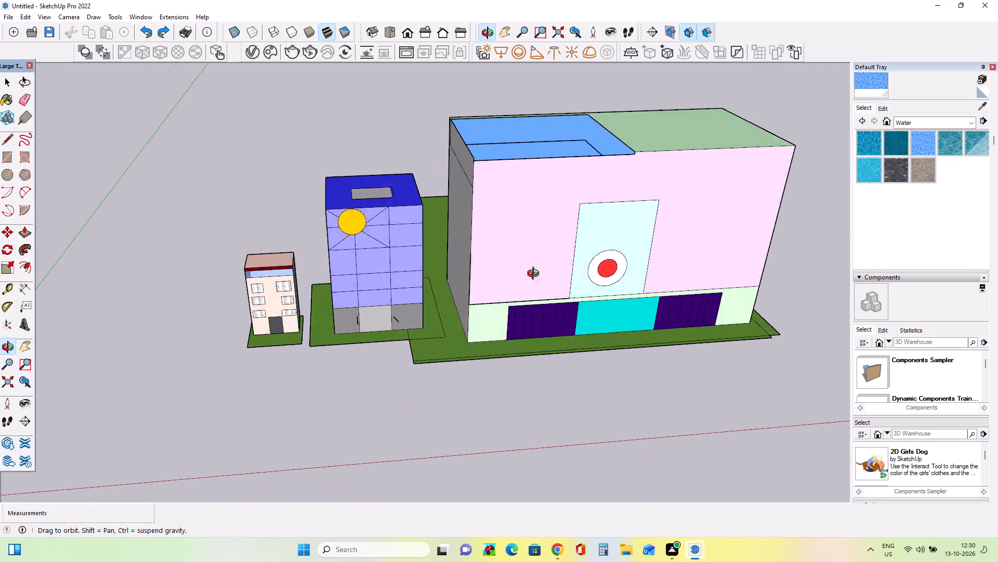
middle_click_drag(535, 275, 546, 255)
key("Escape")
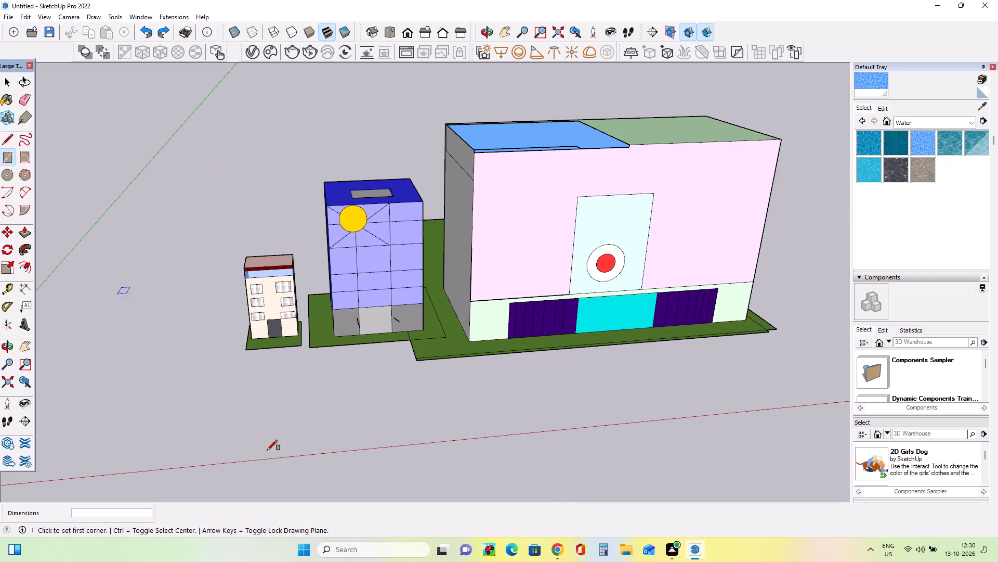
Examine the row of three buildings from close up, the front, above and behind.
scroll(265, 292, "up", 7)
scroll(265, 296, "down", 1)
scroll(265, 296, "up", 6)
middle_click_drag(285, 407, 314, 322)
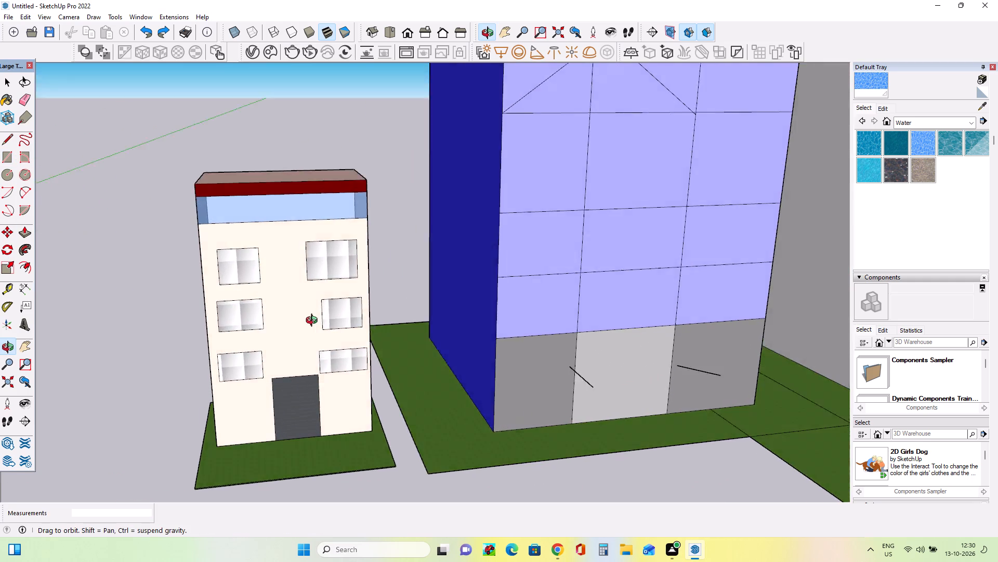
middle_click_drag(314, 322, 365, 188)
middle_click_drag(338, 214, 171, 423)
scroll(285, 246, "down", 1)
middle_click_drag(290, 258, 333, 360)
scroll(305, 335, "down", 2)
scroll(259, 303, "down", 13)
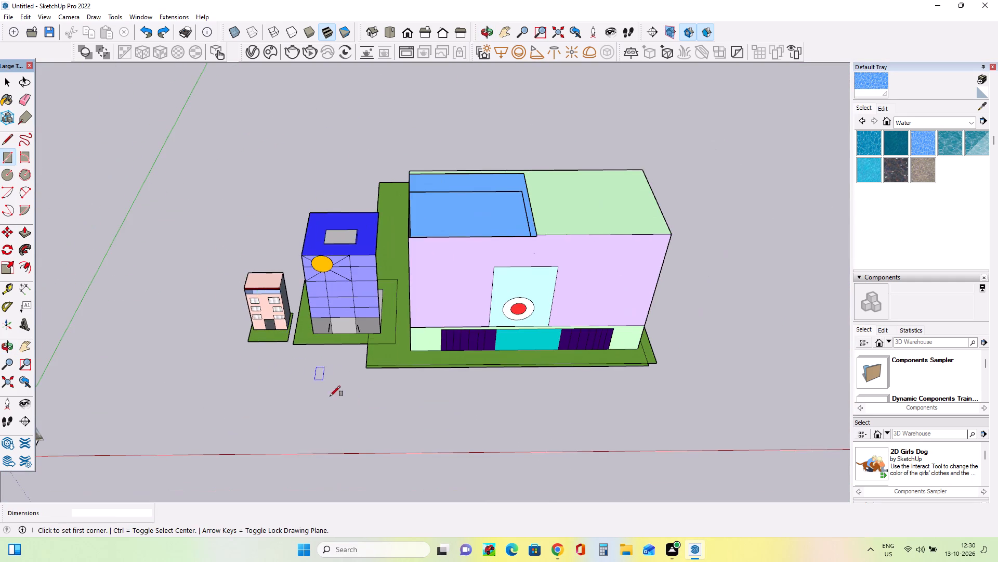
middle_click_drag(332, 395, 391, 256)
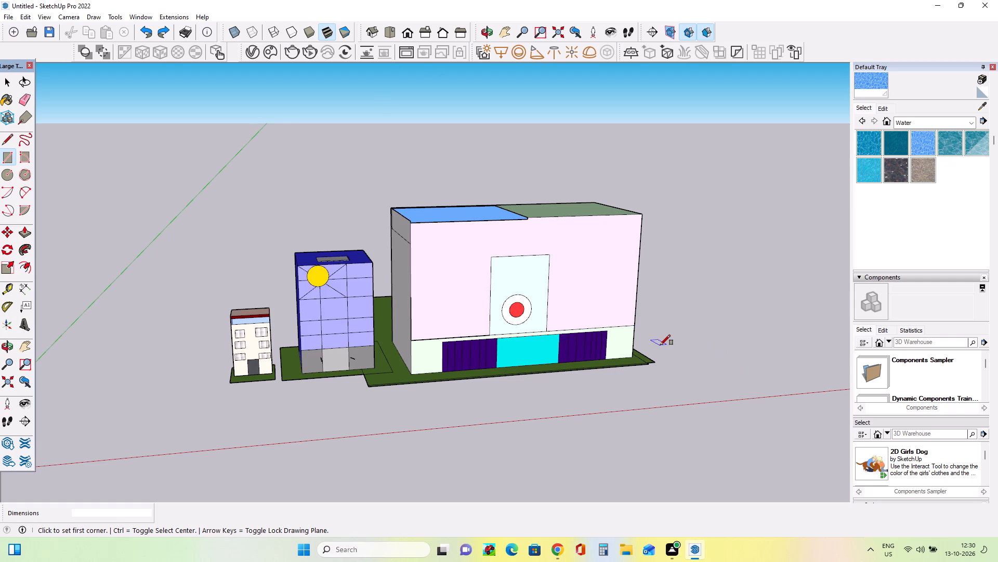
scroll(663, 345, "up", 1)
middle_click_drag(698, 364, 607, 359)
scroll(465, 336, "up", 2)
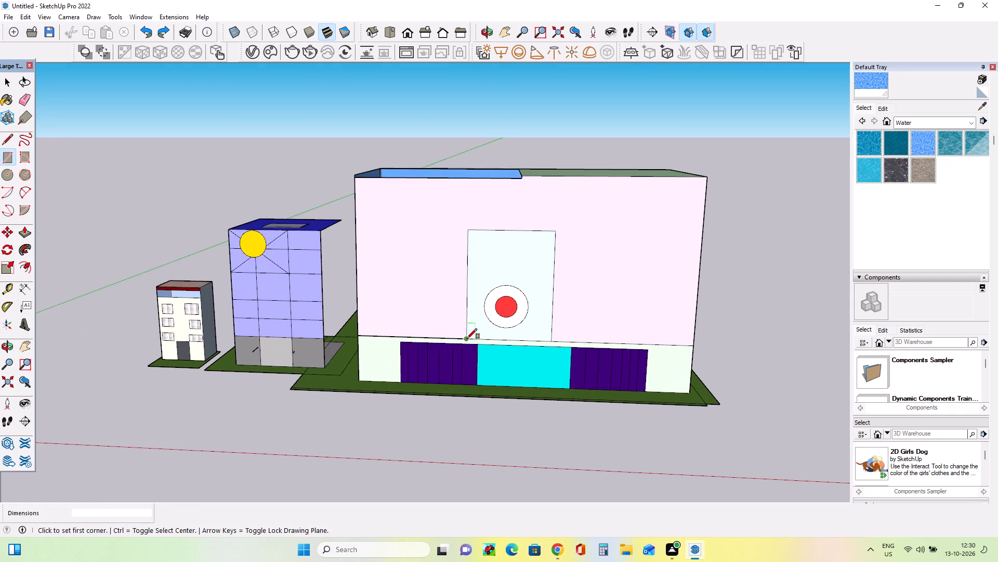
middle_click_drag(469, 341, 497, 315)
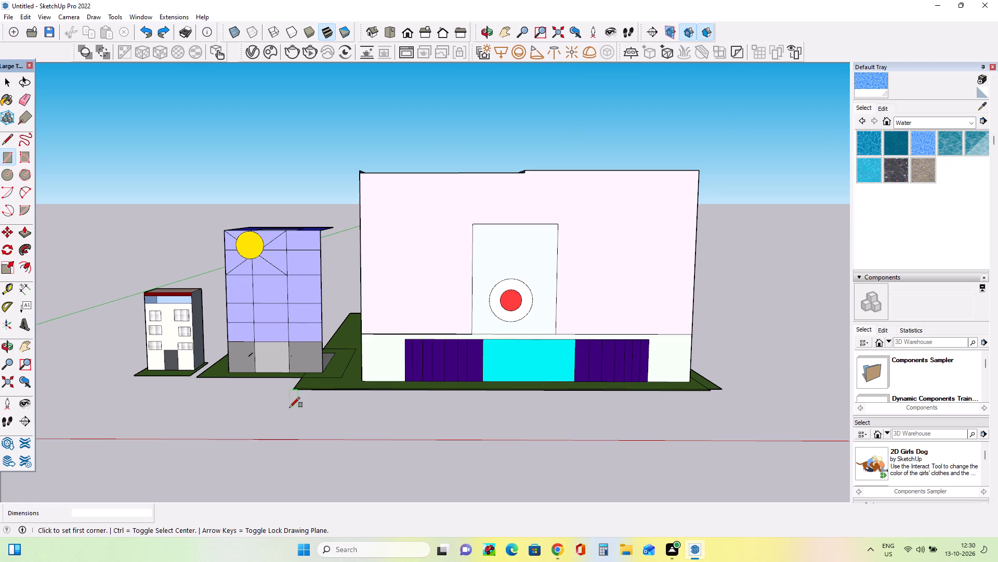
scroll(362, 402, "up", 1)
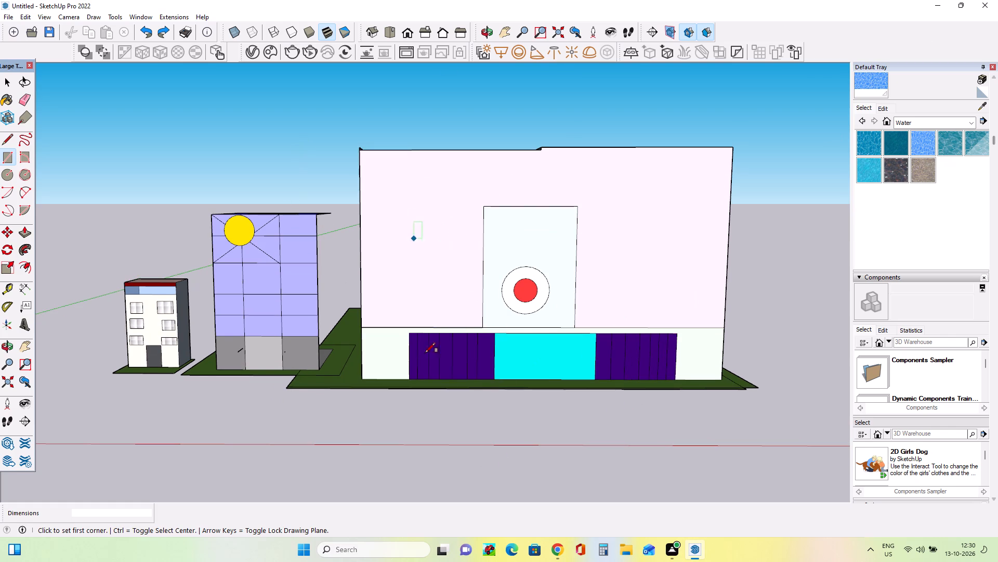
middle_click_drag(541, 312, 0, 335)
middle_click_drag(618, 342, 312, 341)
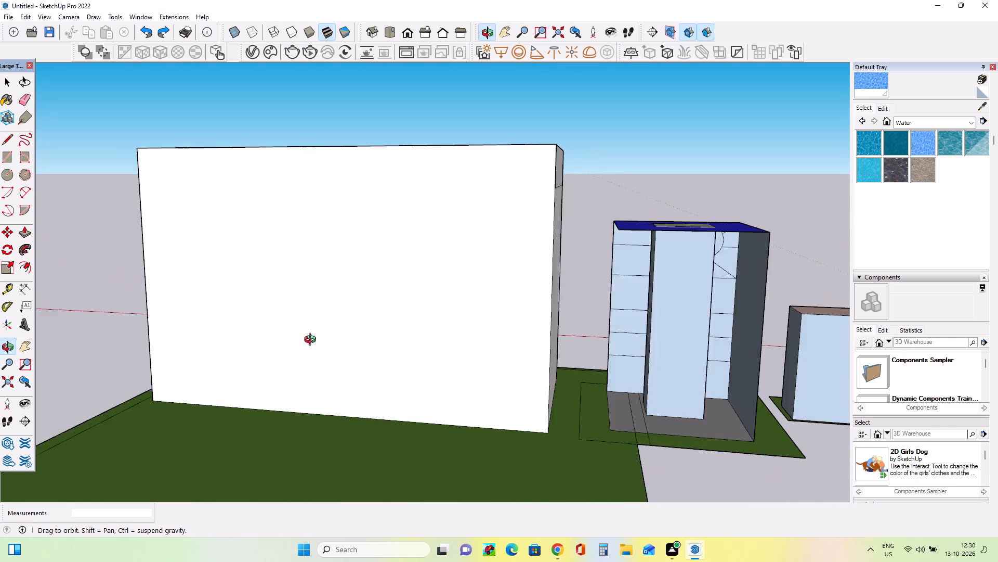
middle_click_drag(312, 341, 997, 429)
middle_click_drag(429, 427, 667, 402)
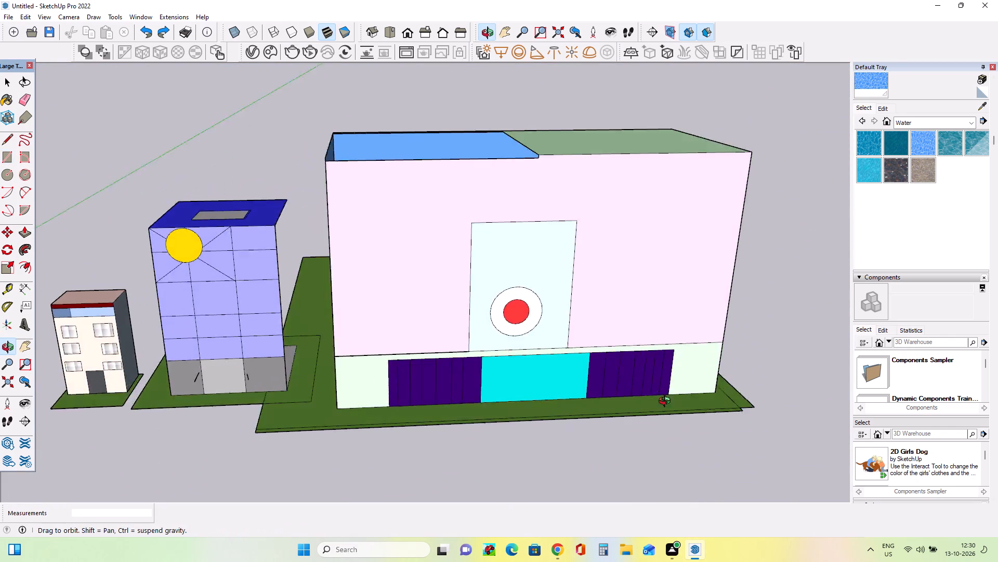
middle_click_drag(667, 402, 712, 397)
middle_click_drag(278, 451, 288, 386)
scroll(195, 392, "down", 7)
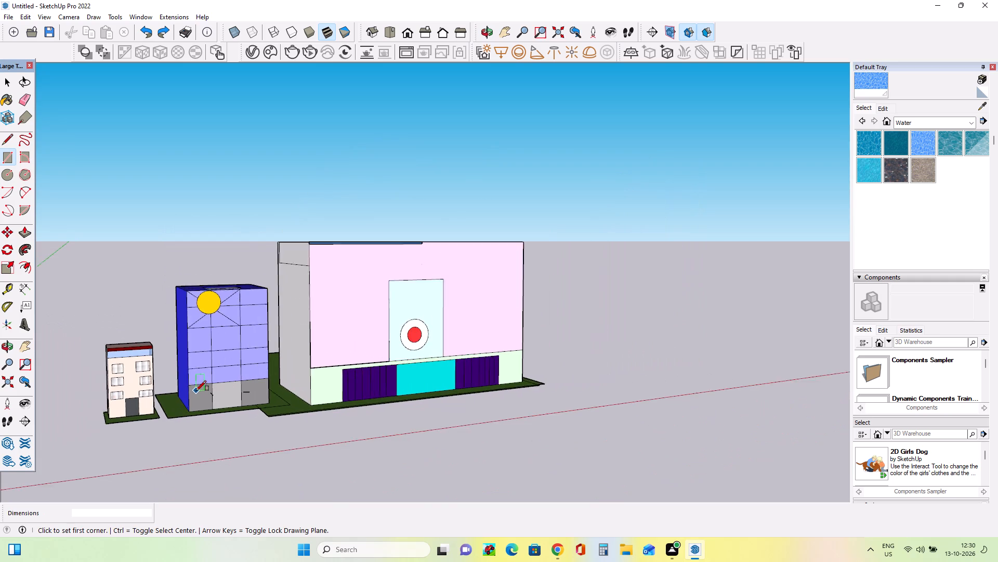
scroll(301, 369, "down", 4)
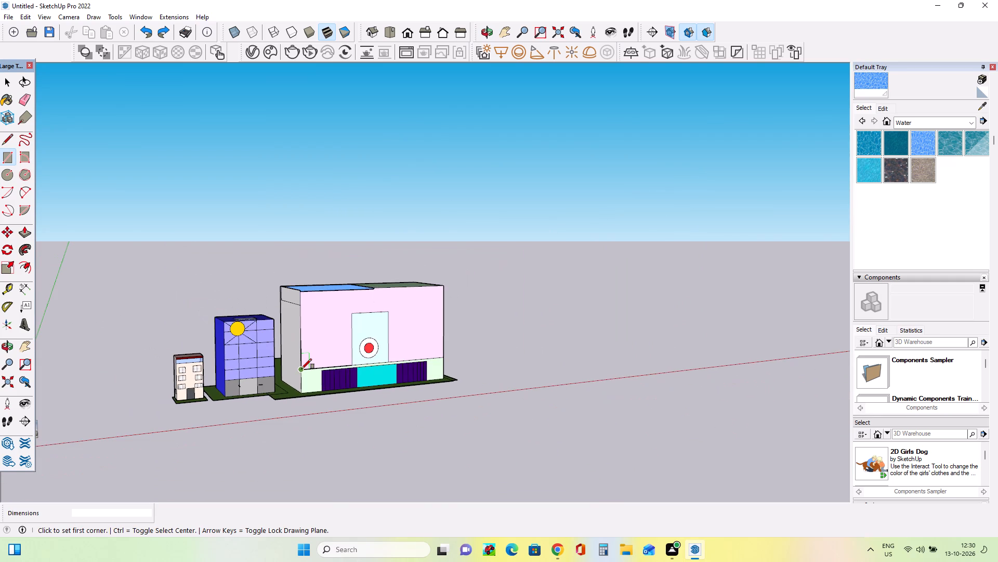